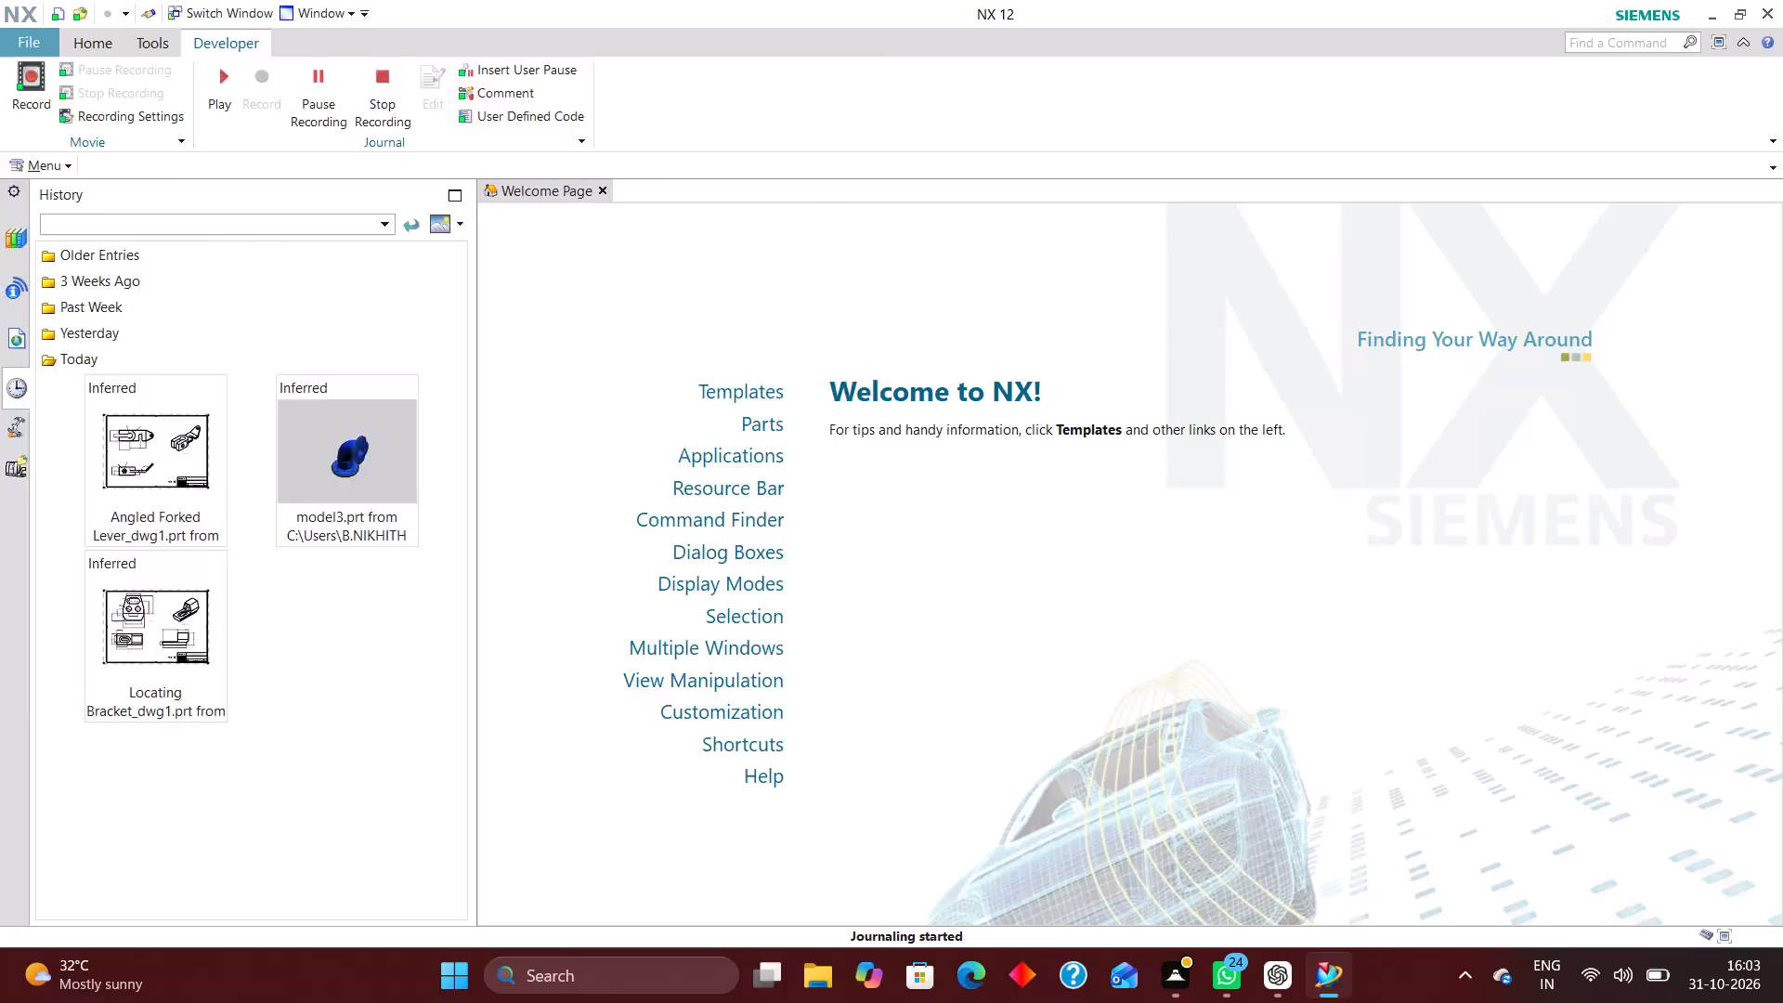
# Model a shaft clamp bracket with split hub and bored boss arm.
# Create a new millimetre Model part named model1.prt in the Shaft Clamp Bracket folder under Mechanical Components on the Desktop.
pyautogui.click(111, 77)
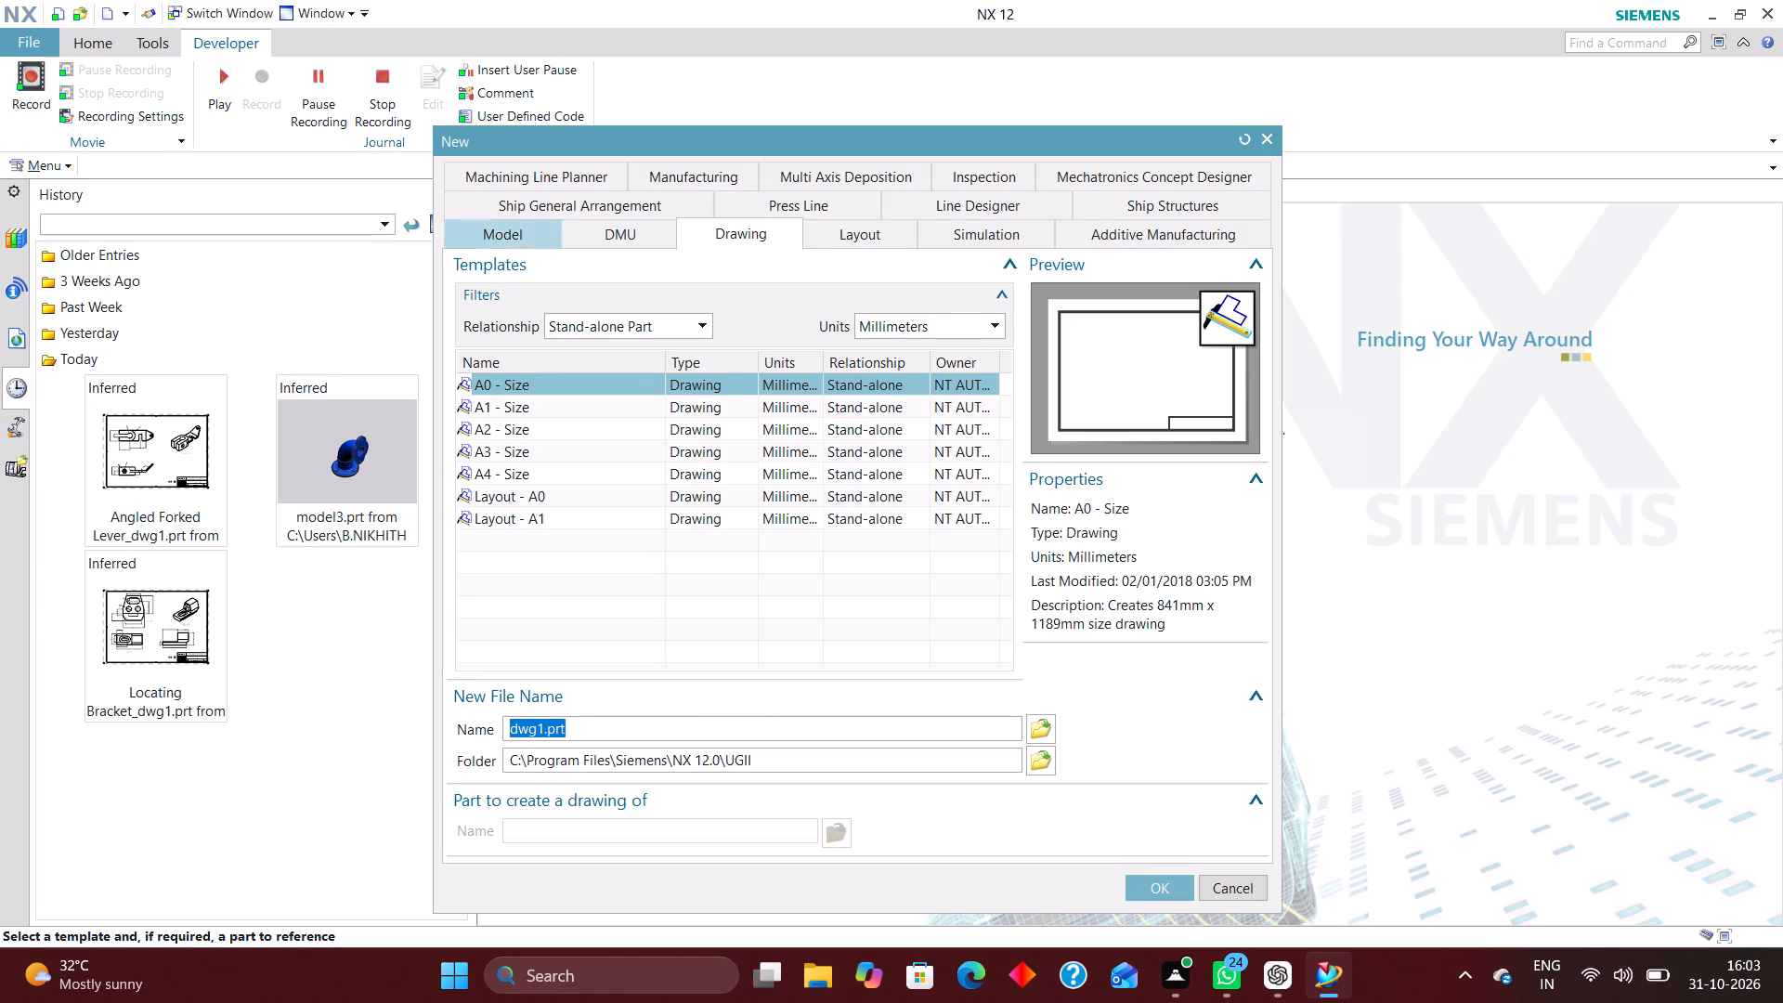
pyautogui.click(506, 231)
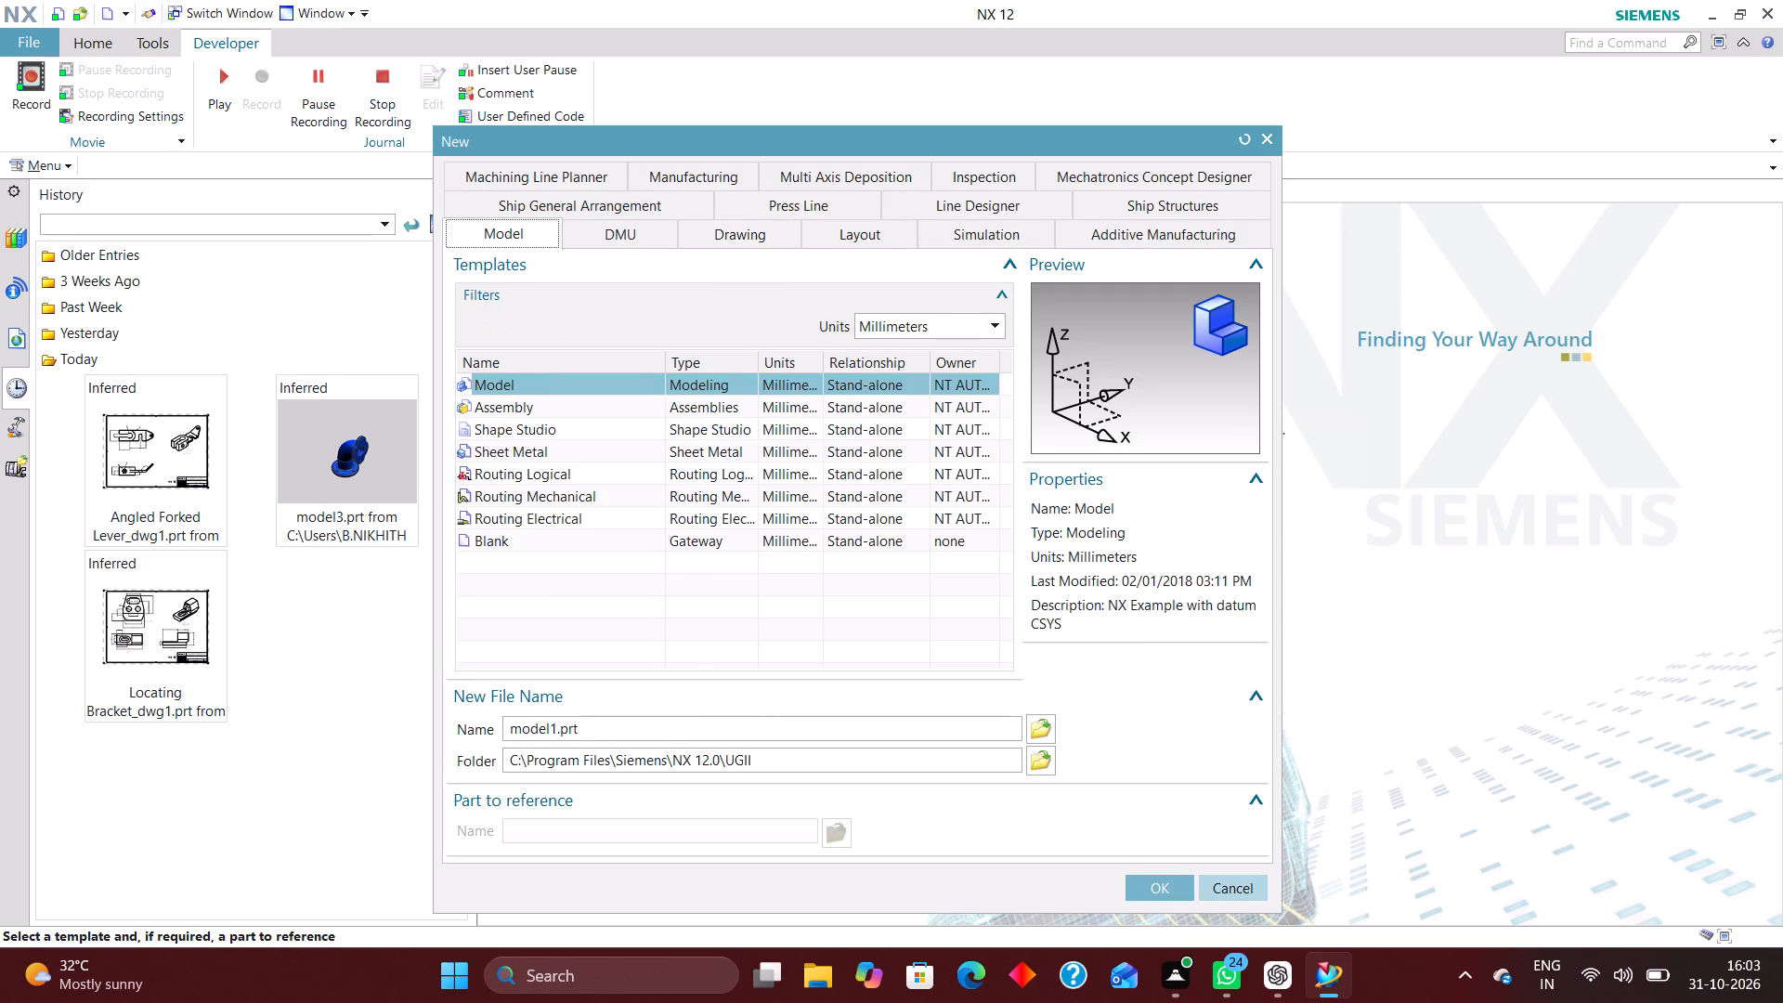
pyautogui.click(1051, 762)
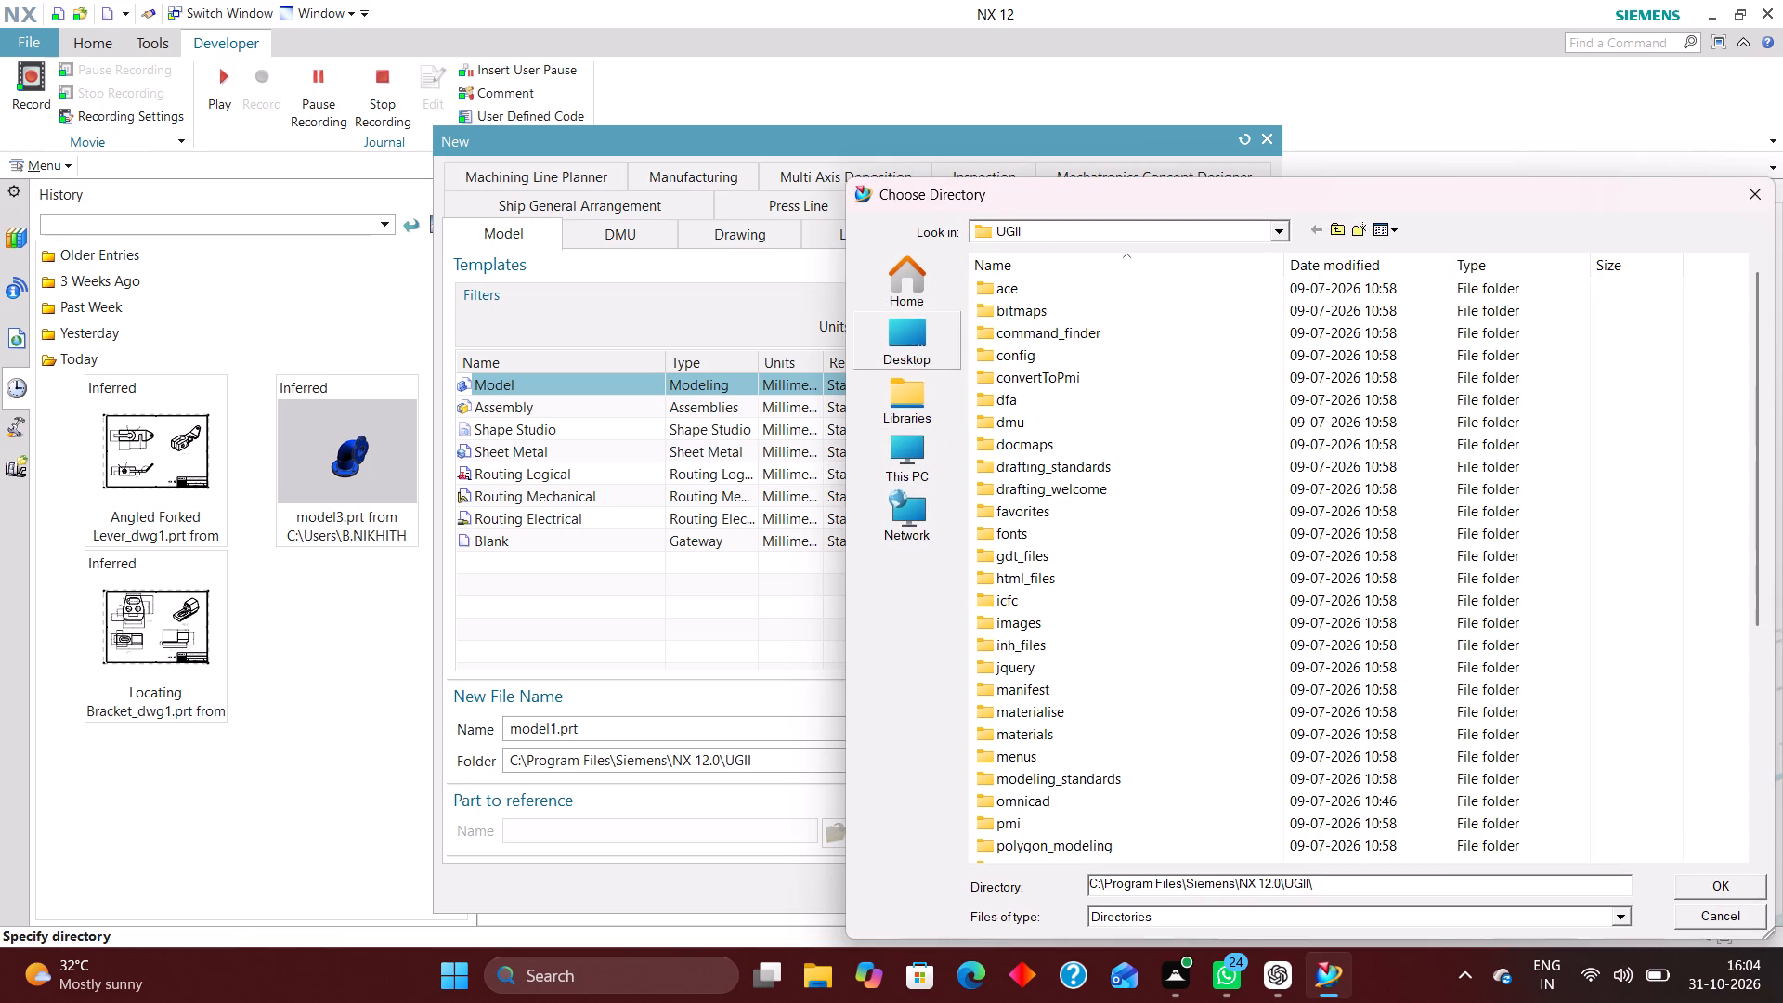
pyautogui.click(927, 335)
pyautogui.doubleClick(1516, 528)
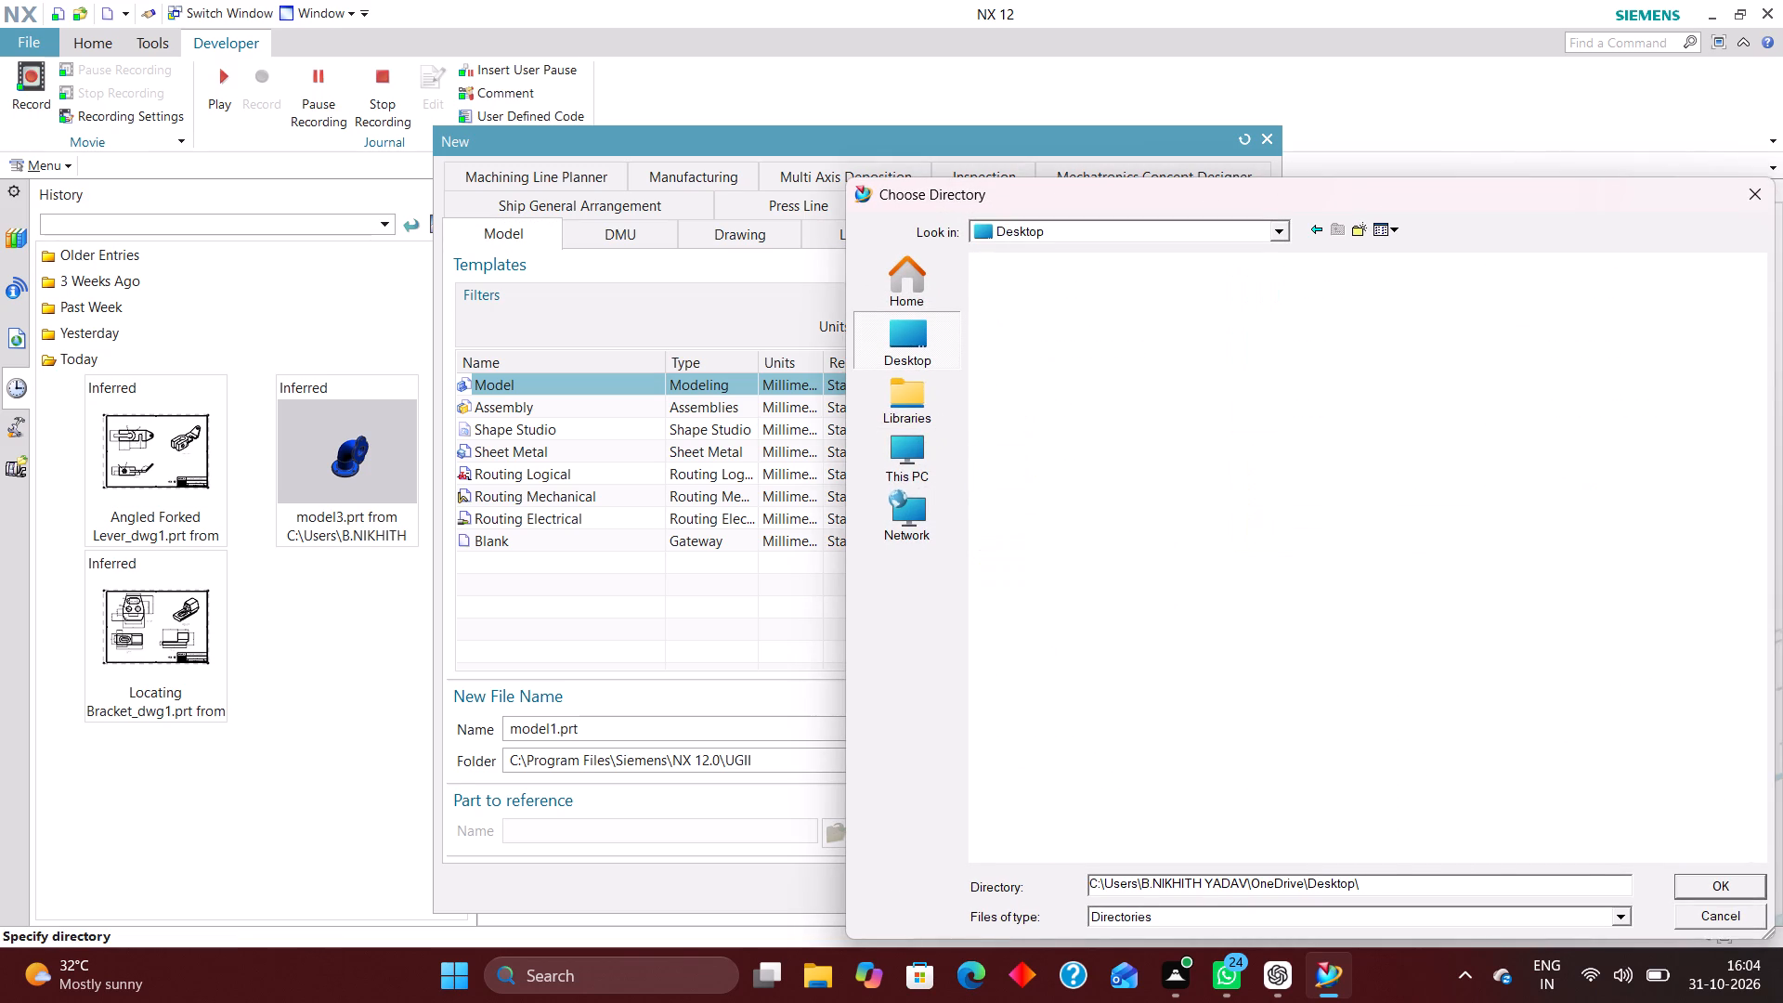
pyautogui.scroll(-12, 1171, 538)
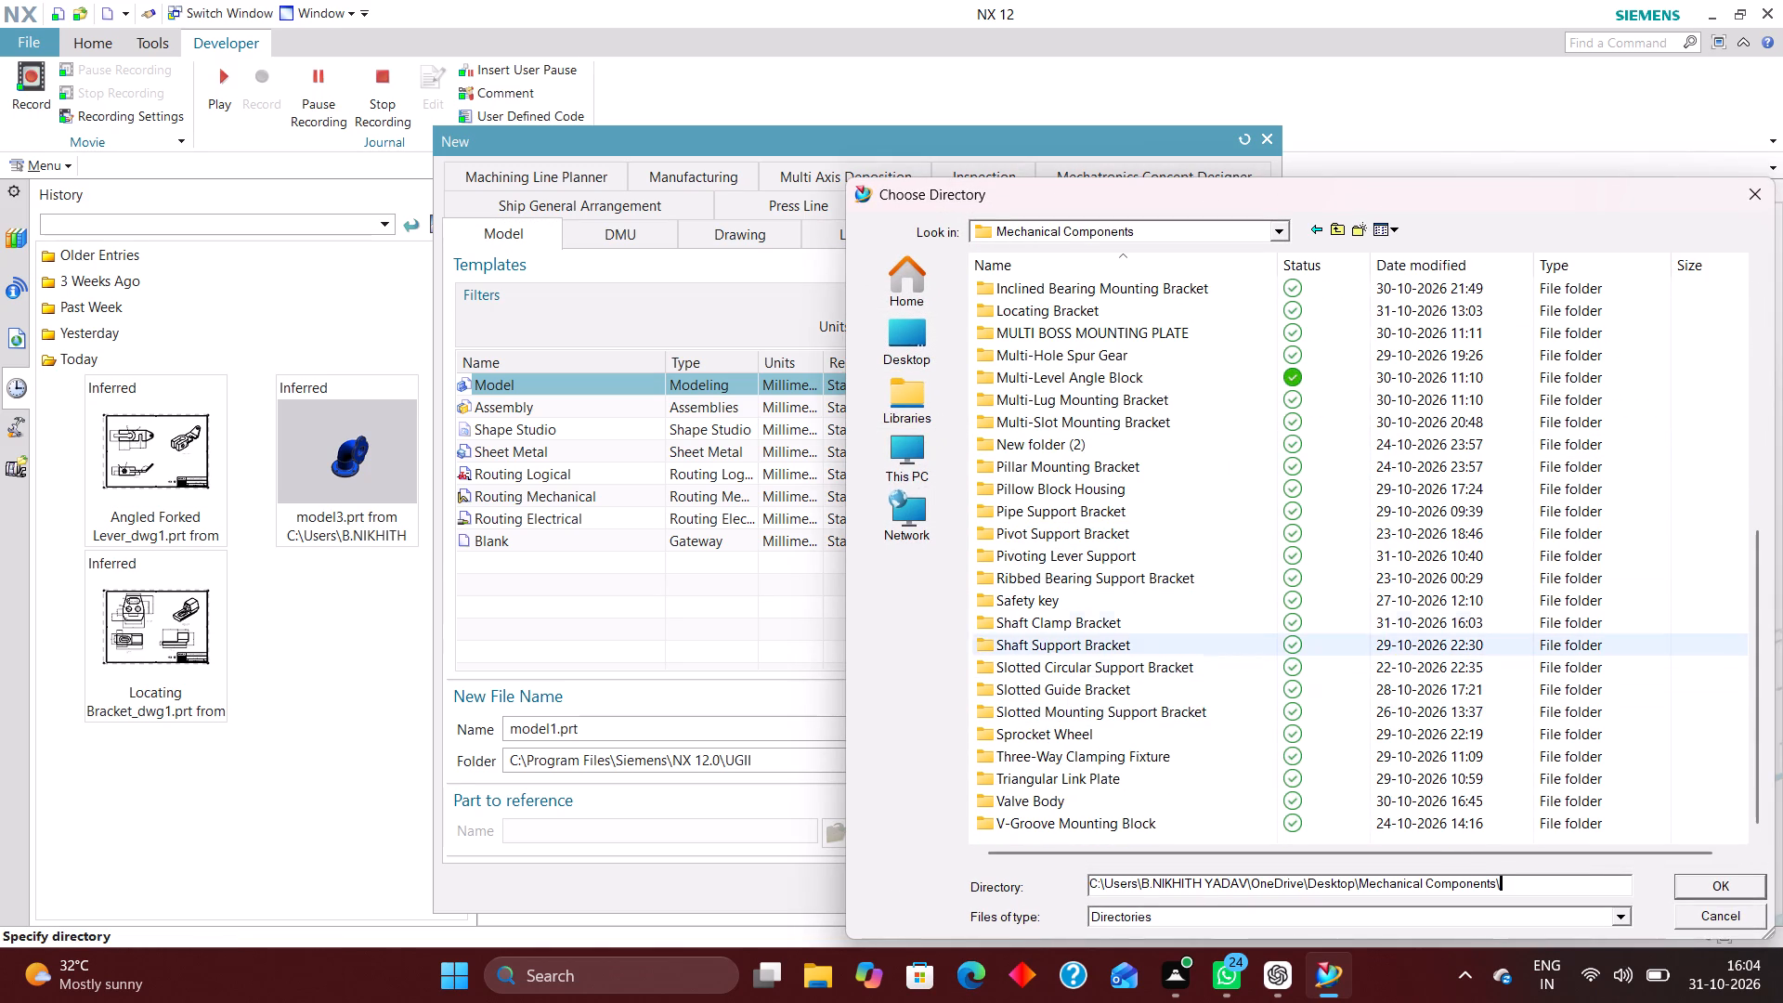
pyautogui.doubleClick(1069, 619)
pyautogui.click(1737, 882)
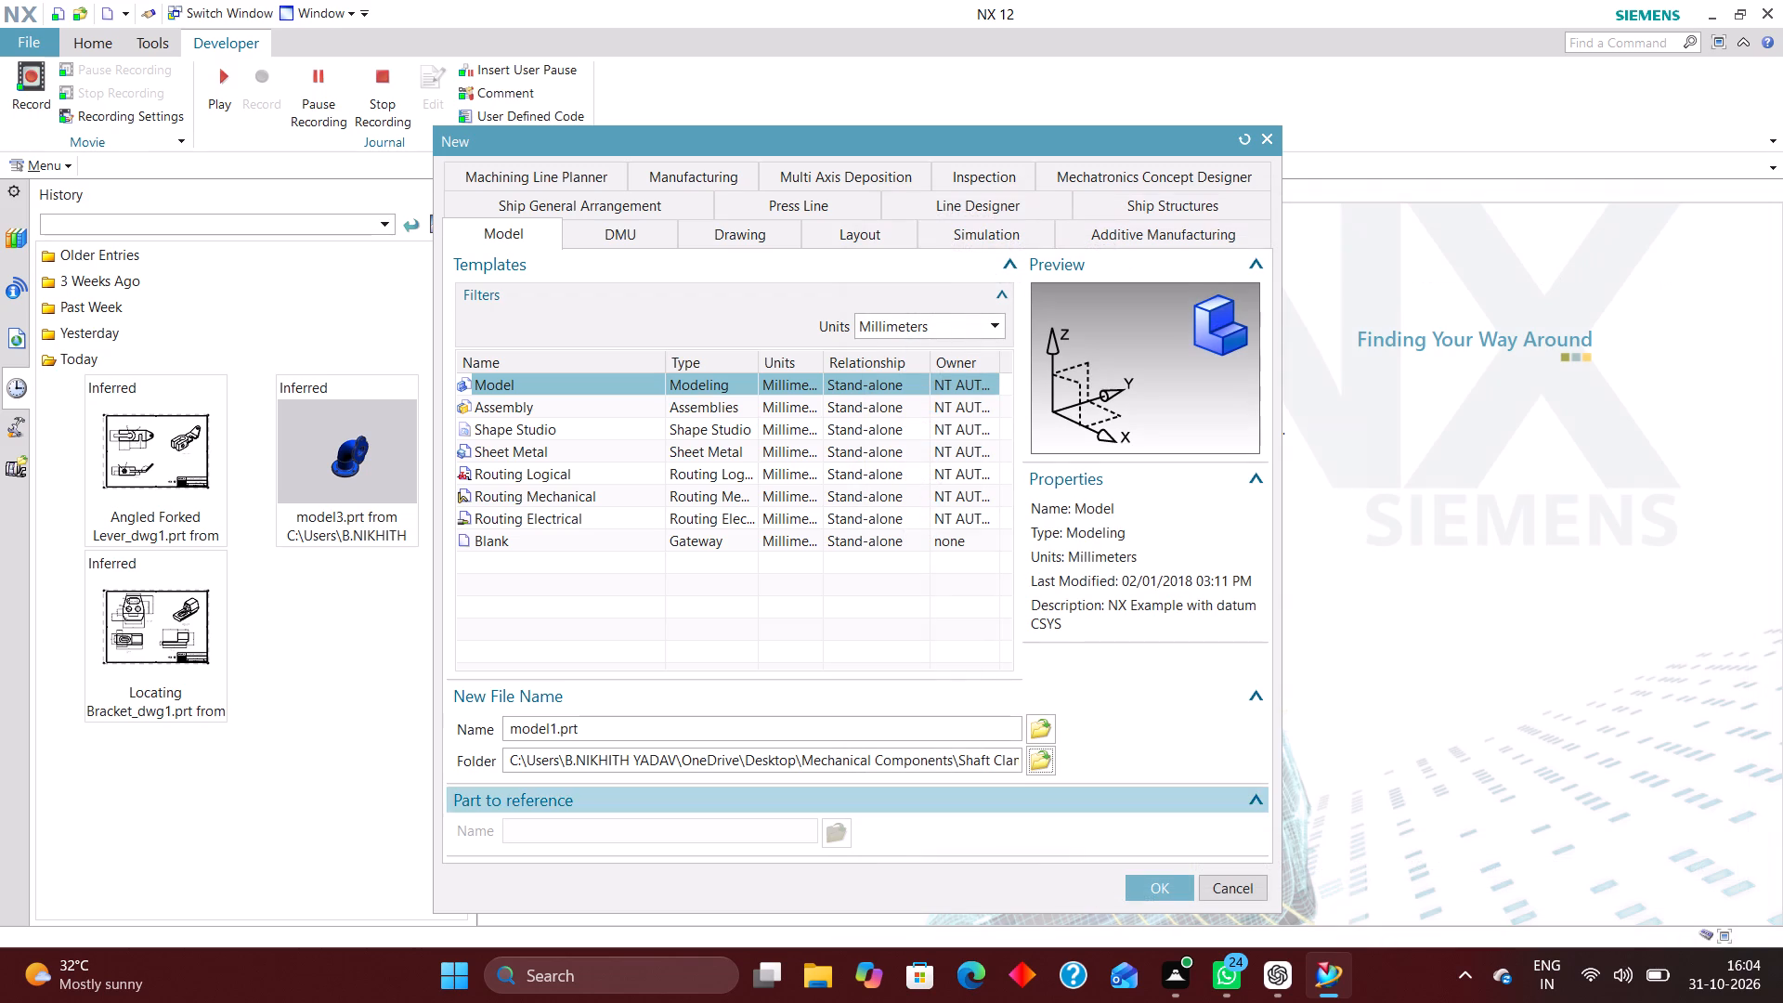
pyautogui.click(1151, 884)
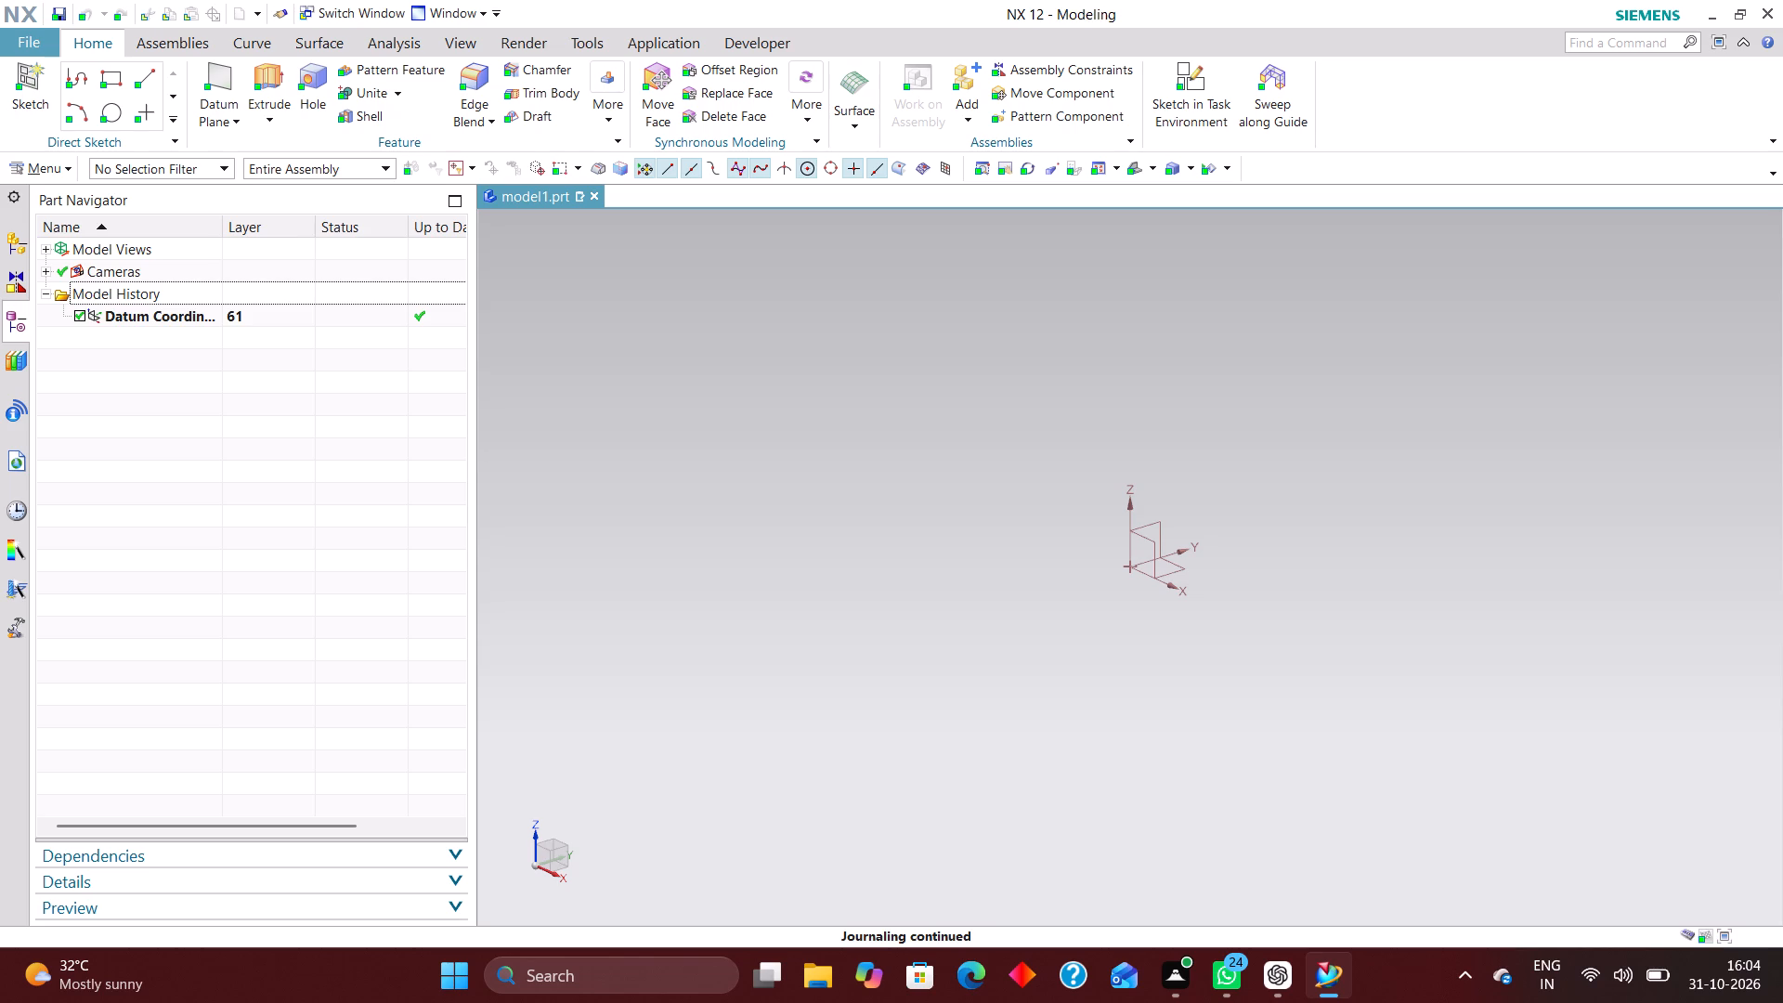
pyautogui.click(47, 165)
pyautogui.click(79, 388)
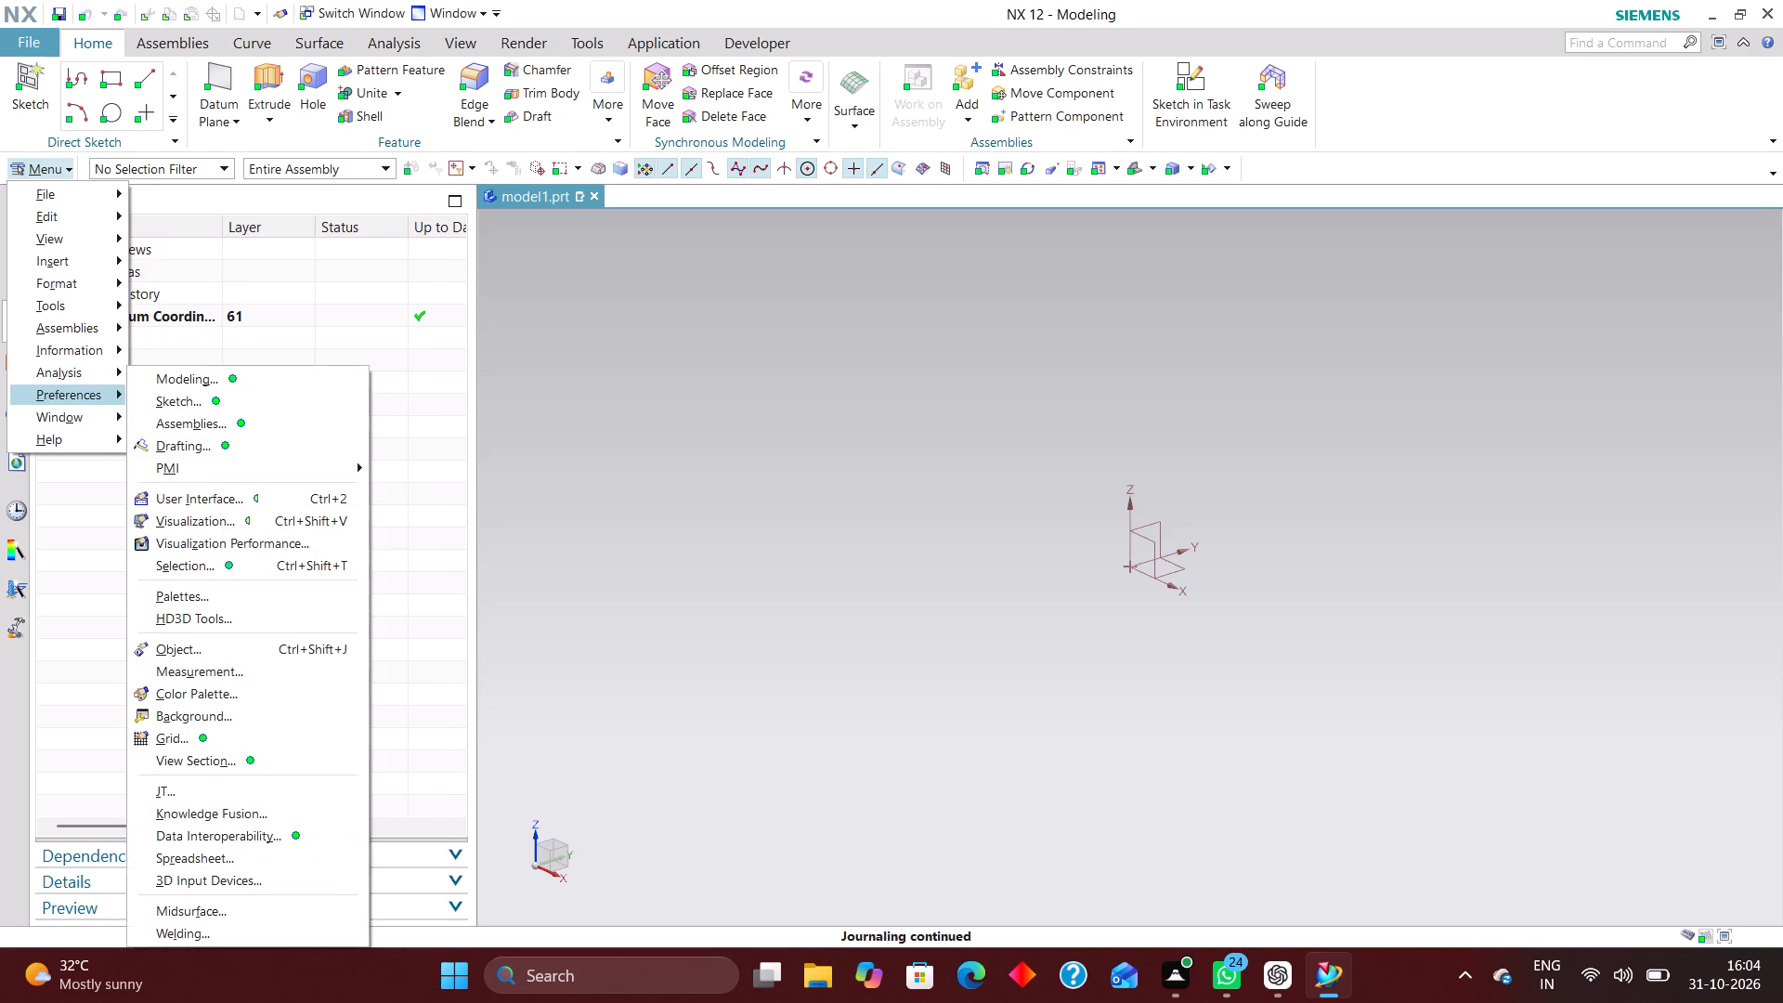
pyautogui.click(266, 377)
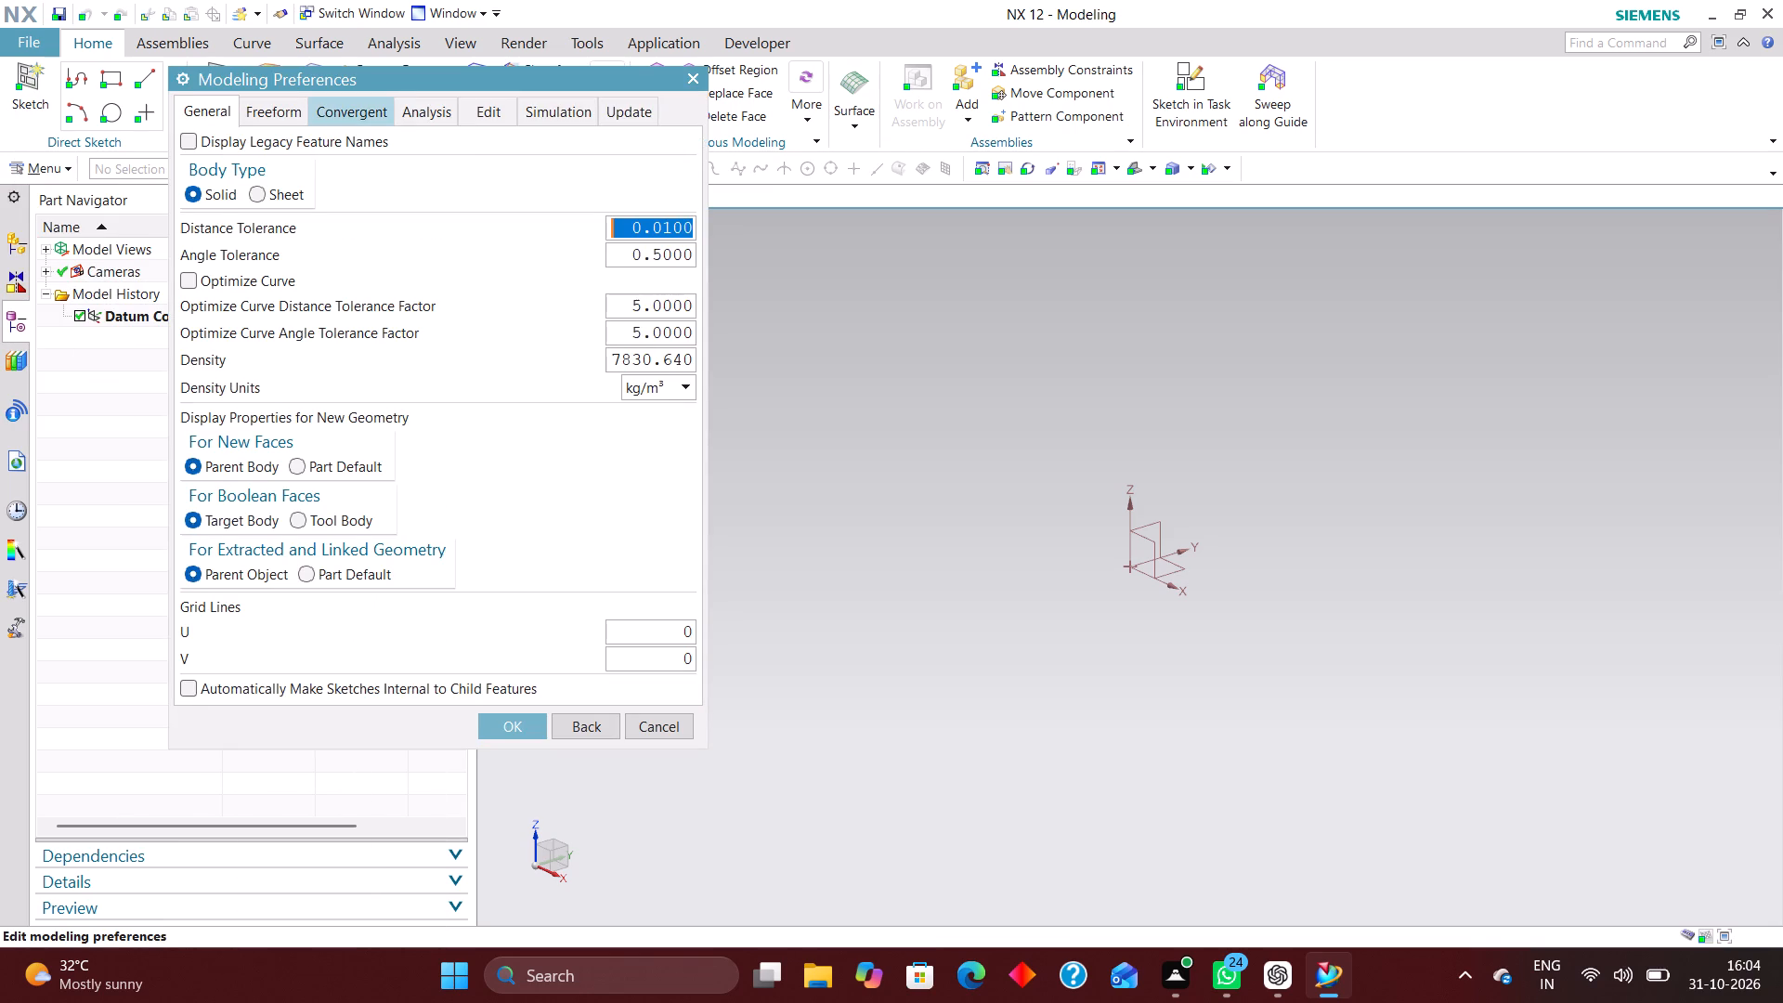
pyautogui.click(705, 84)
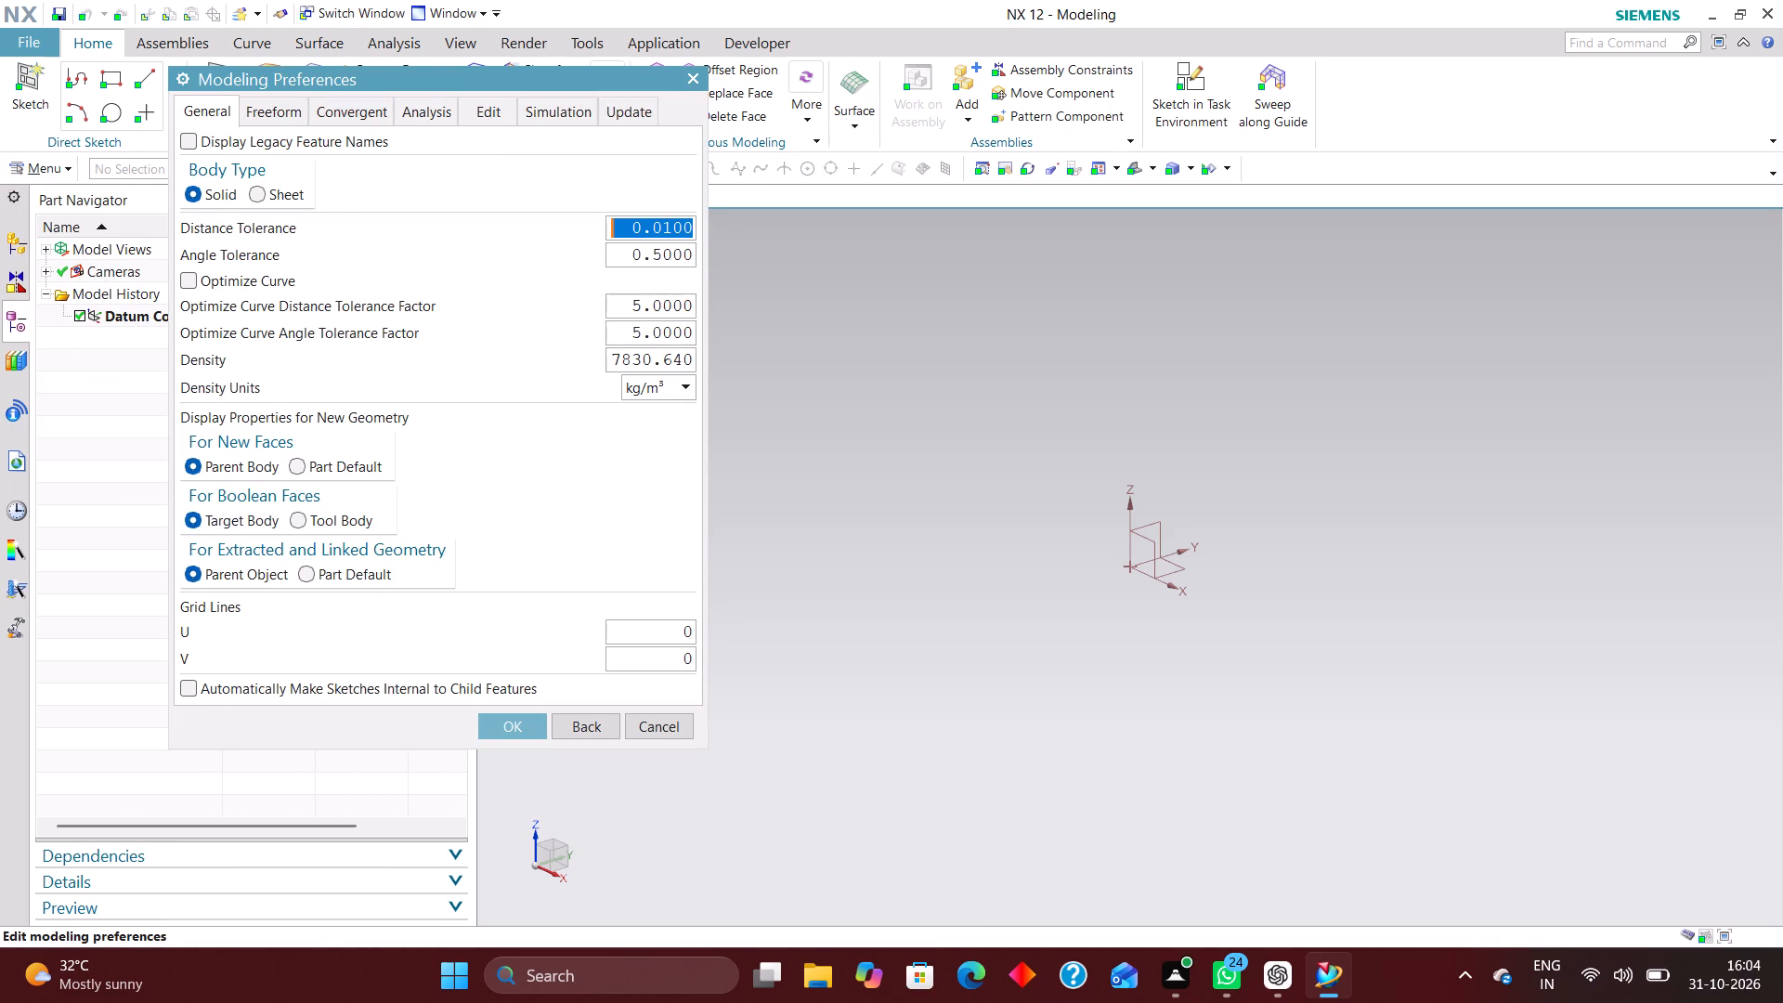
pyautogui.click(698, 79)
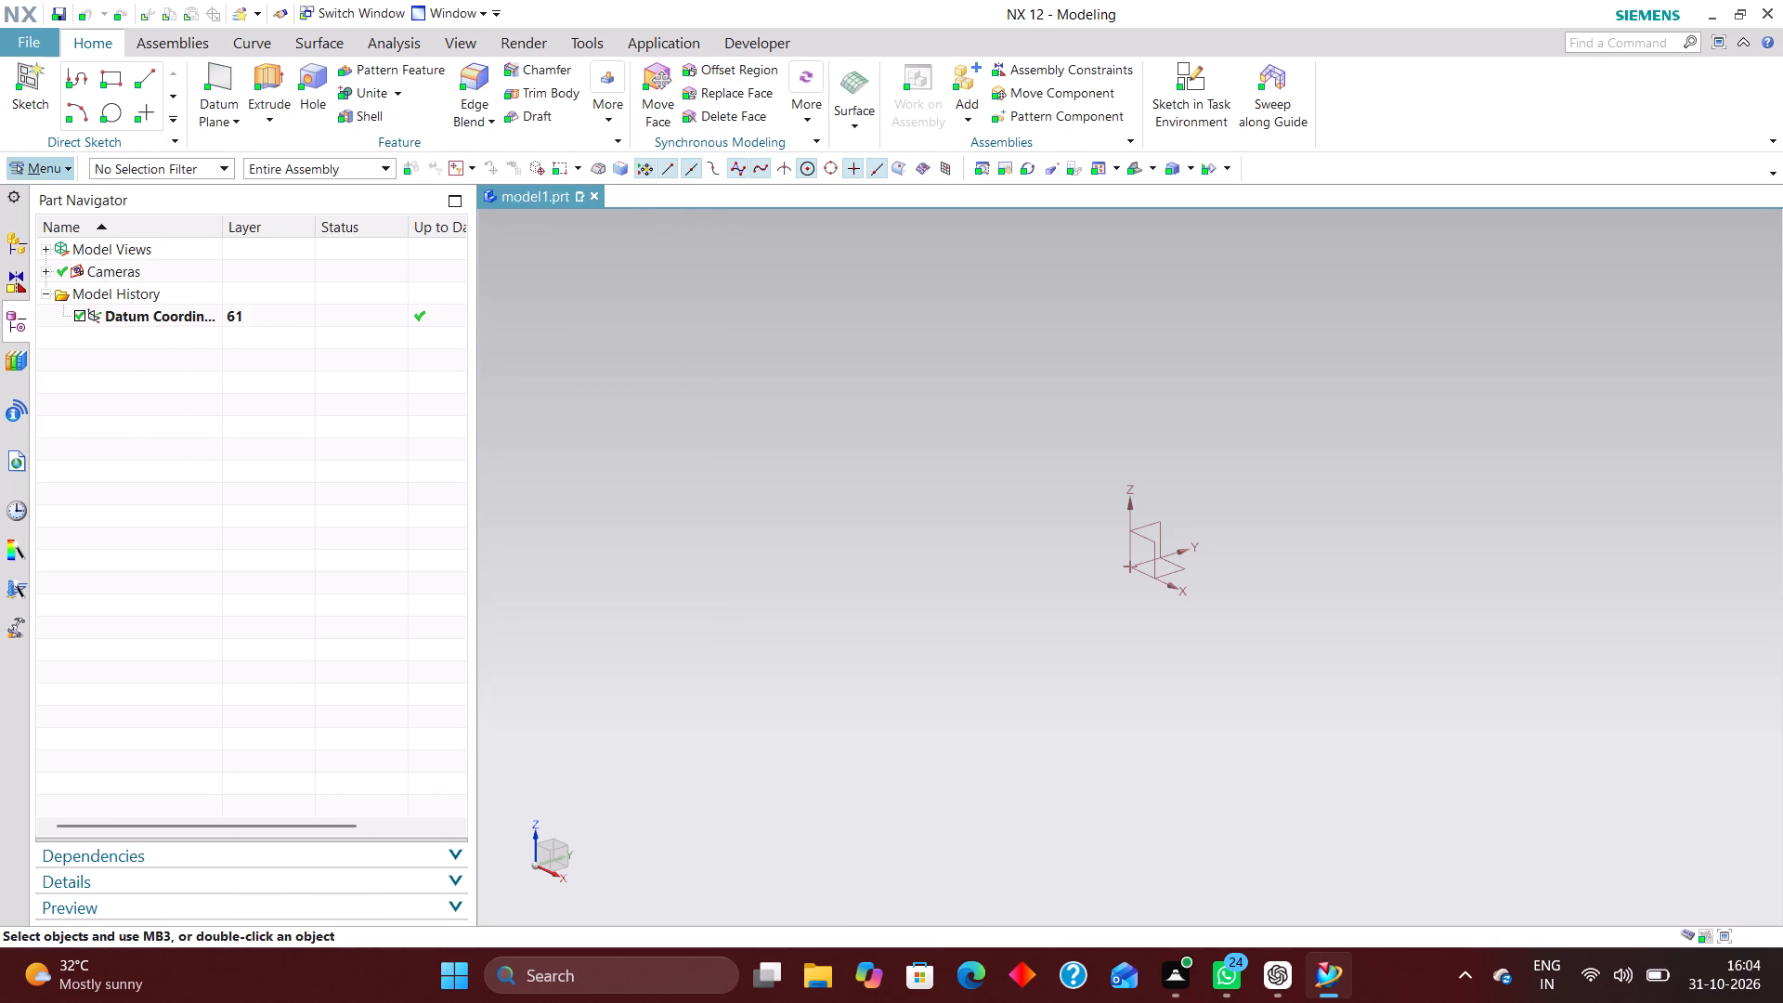
# Configure the sketch preferences to label dimensions by Value and turn off Continuous Auto Dimensioning.
pyautogui.click(60, 163)
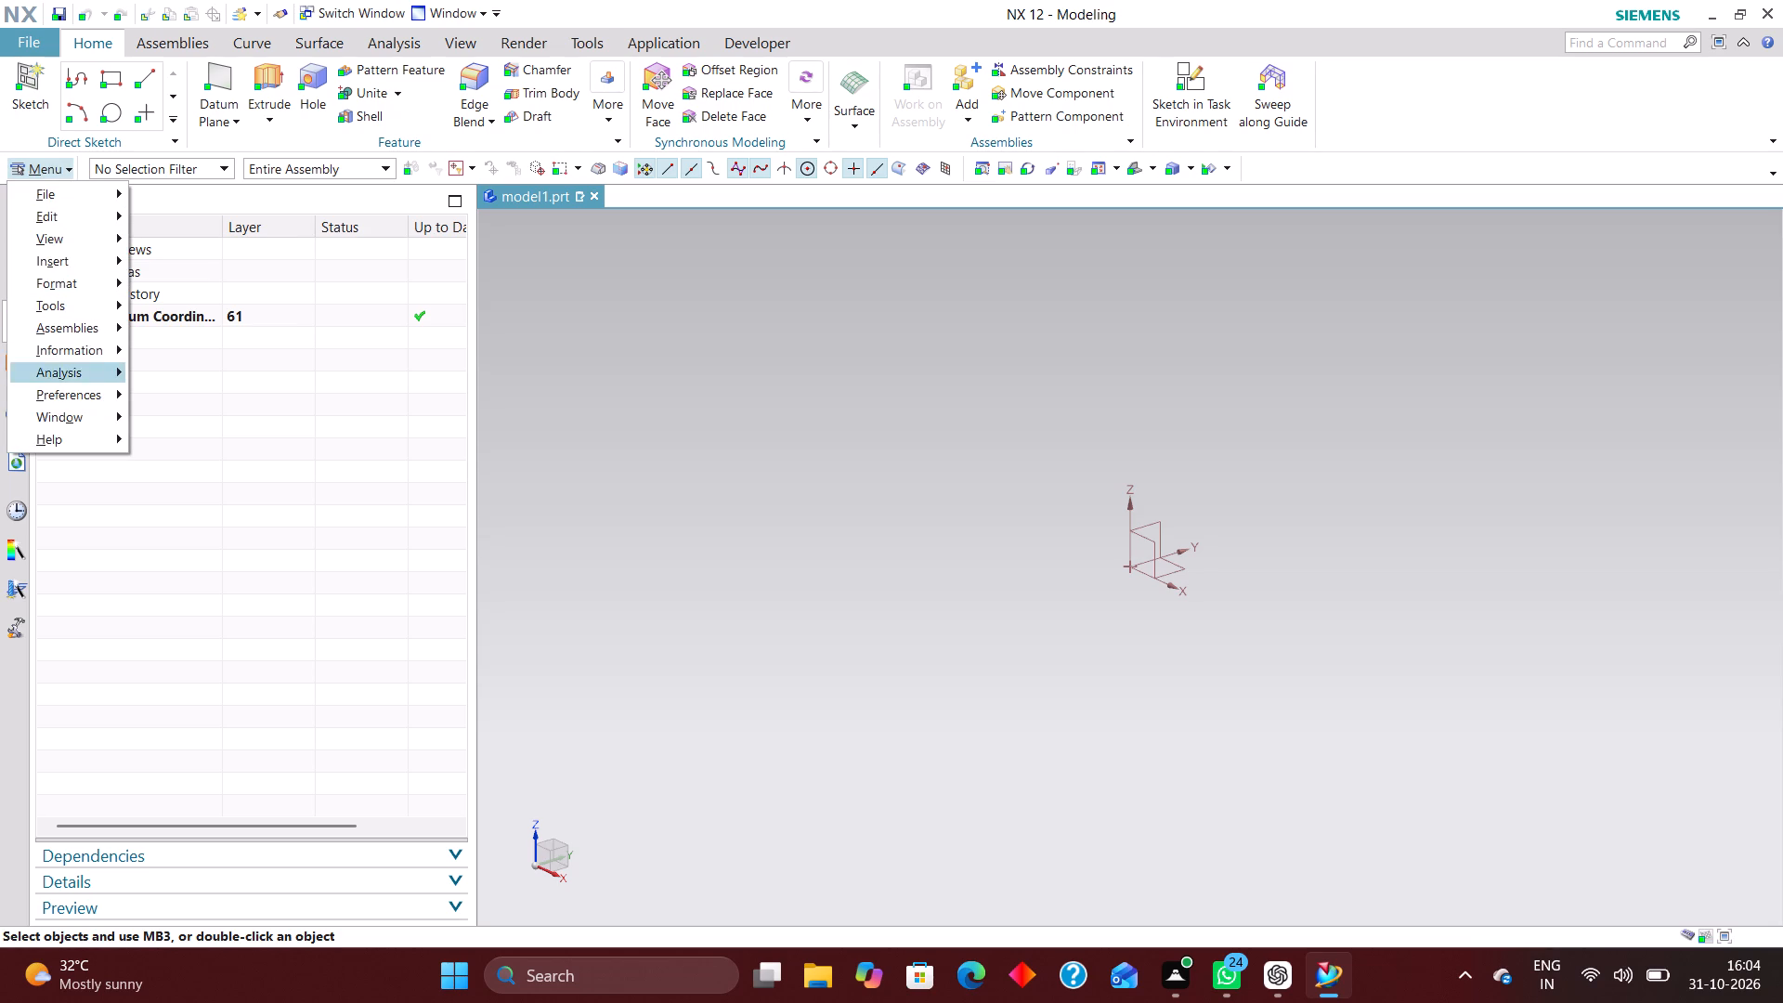
pyautogui.click(93, 395)
pyautogui.click(254, 406)
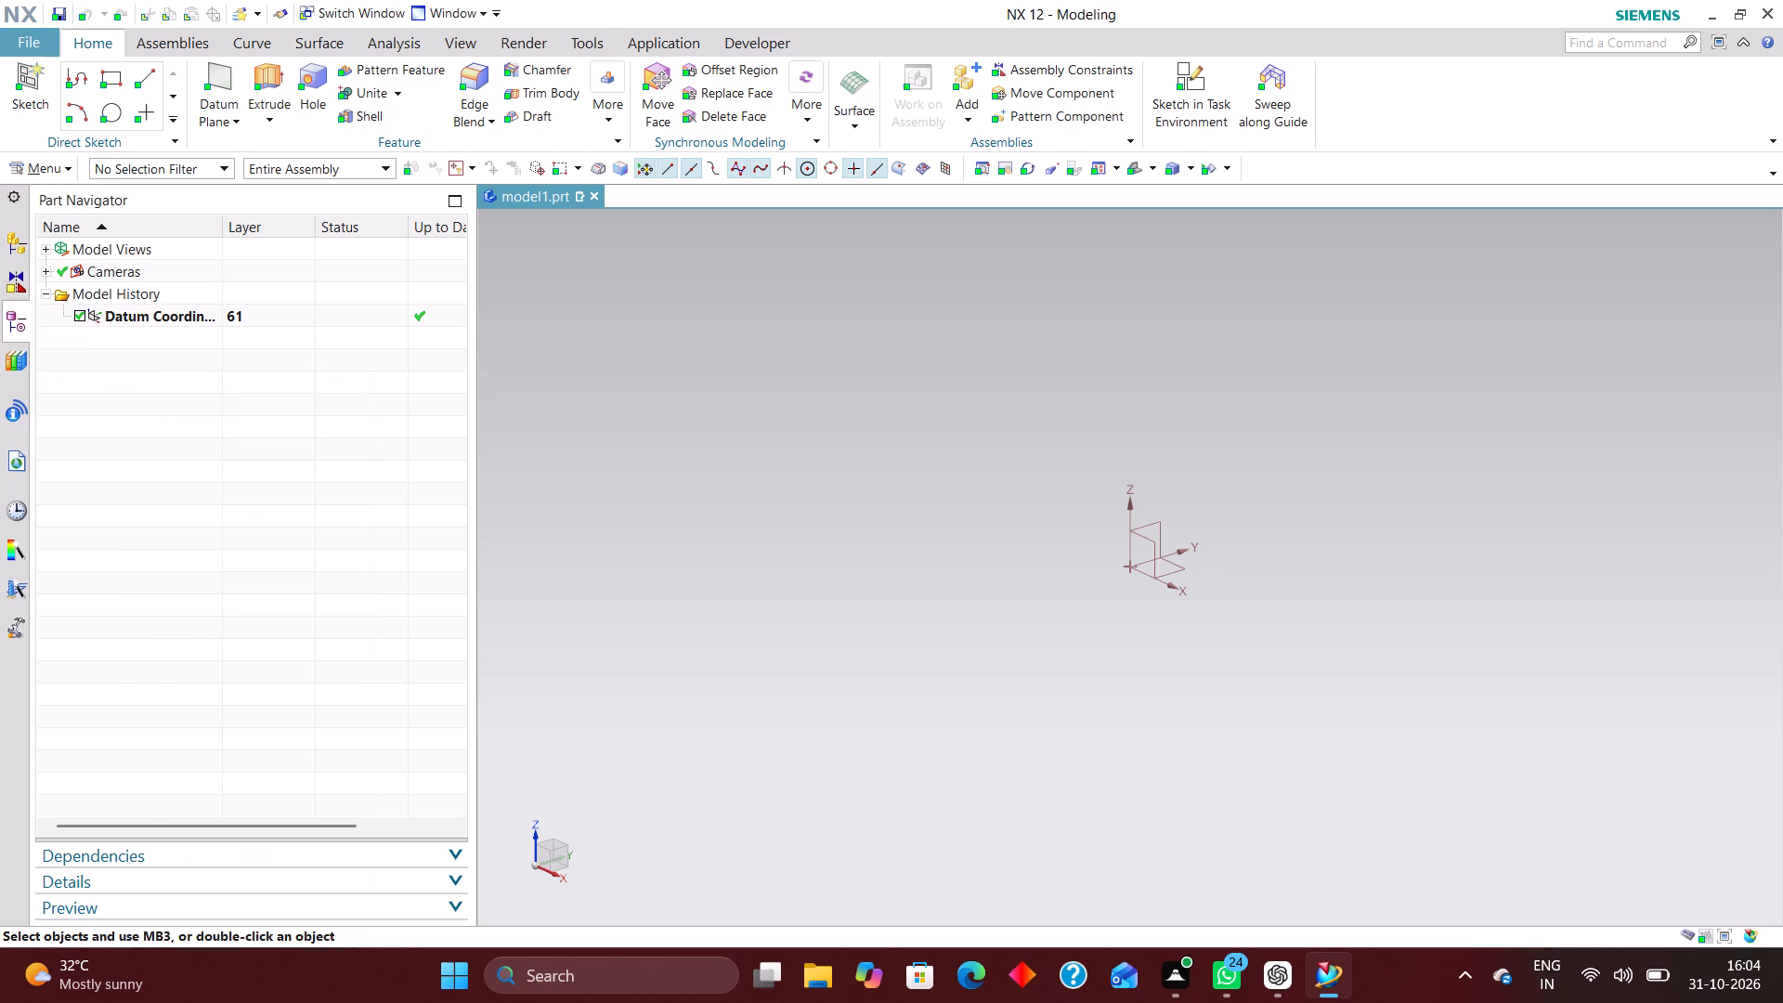
pyautogui.click(461, 172)
pyautogui.click(423, 246)
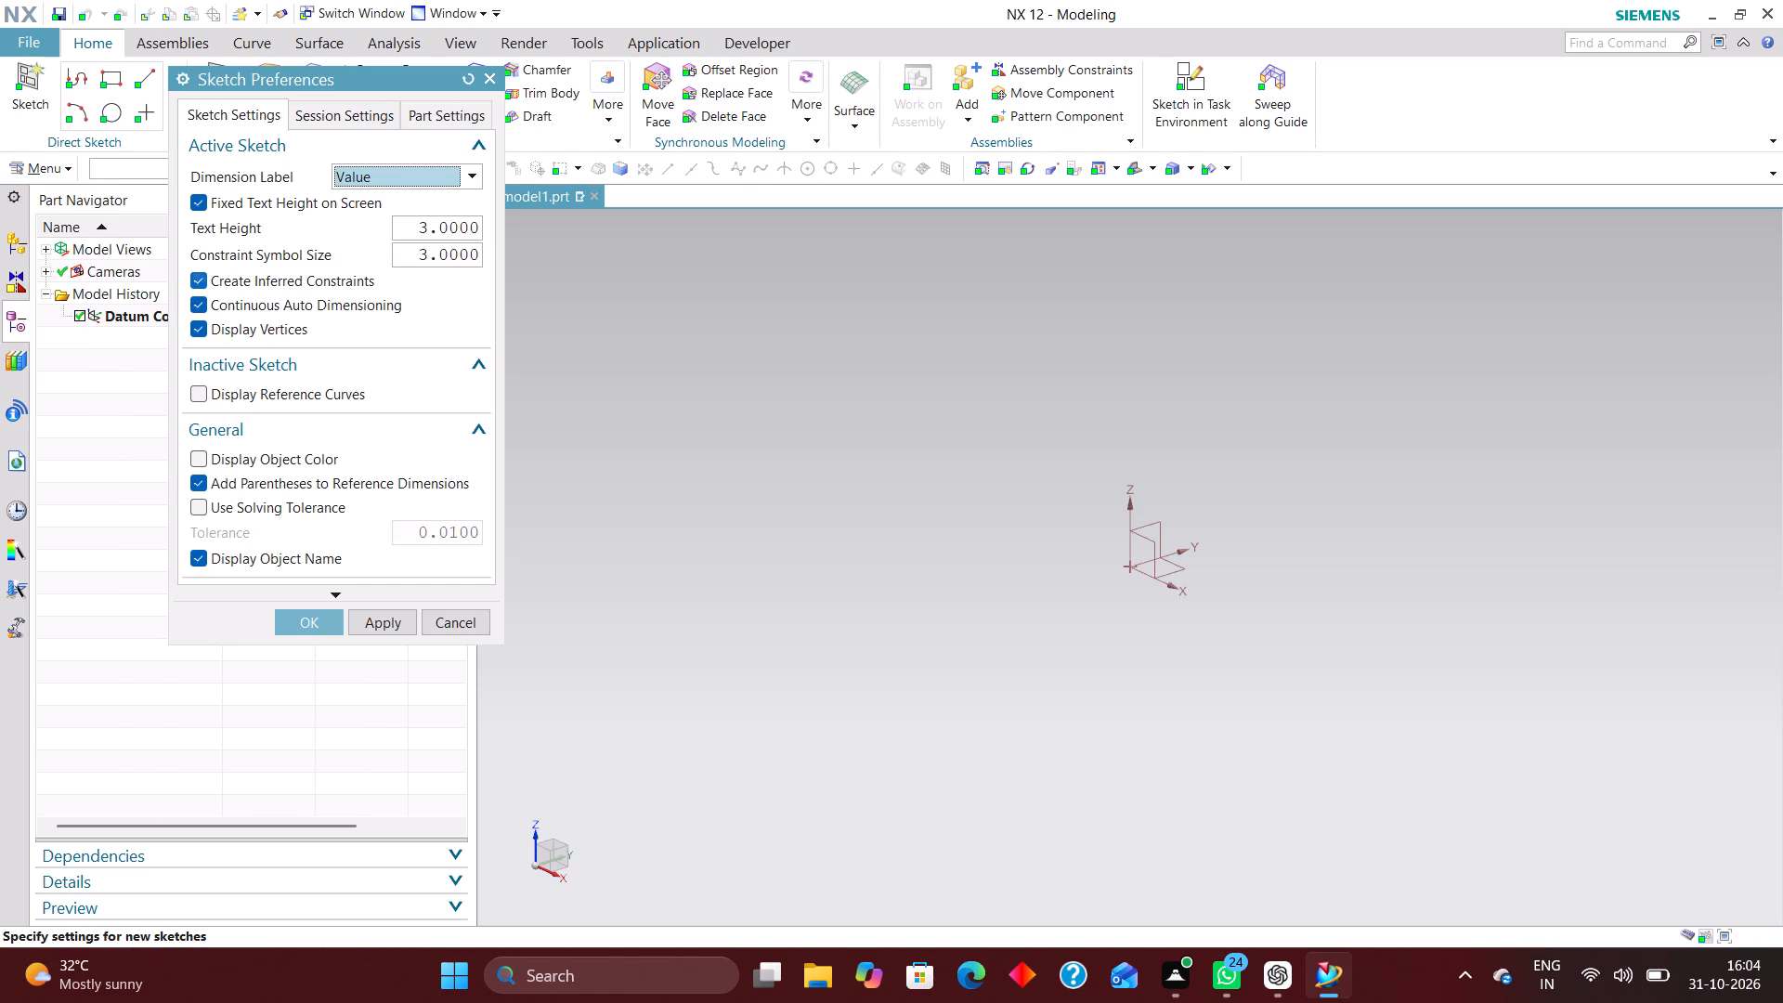
pyautogui.click(267, 302)
pyautogui.click(355, 112)
pyautogui.click(304, 275)
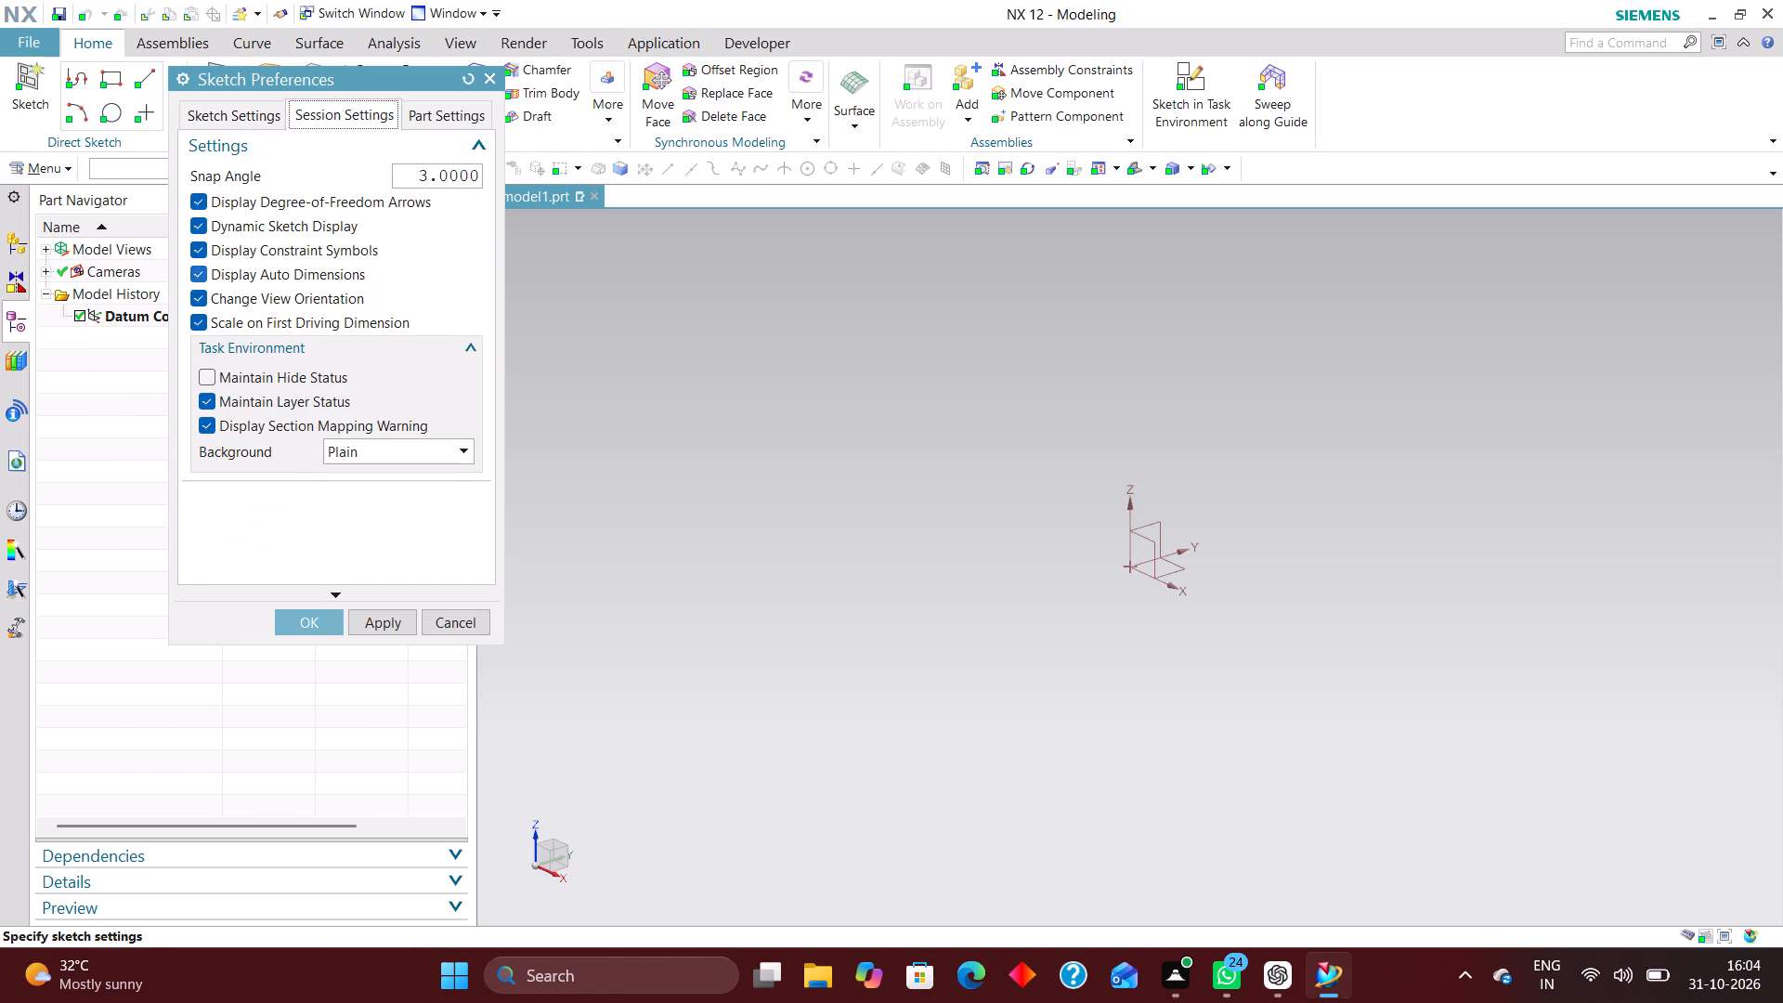
pyautogui.click(233, 111)
pyautogui.click(317, 628)
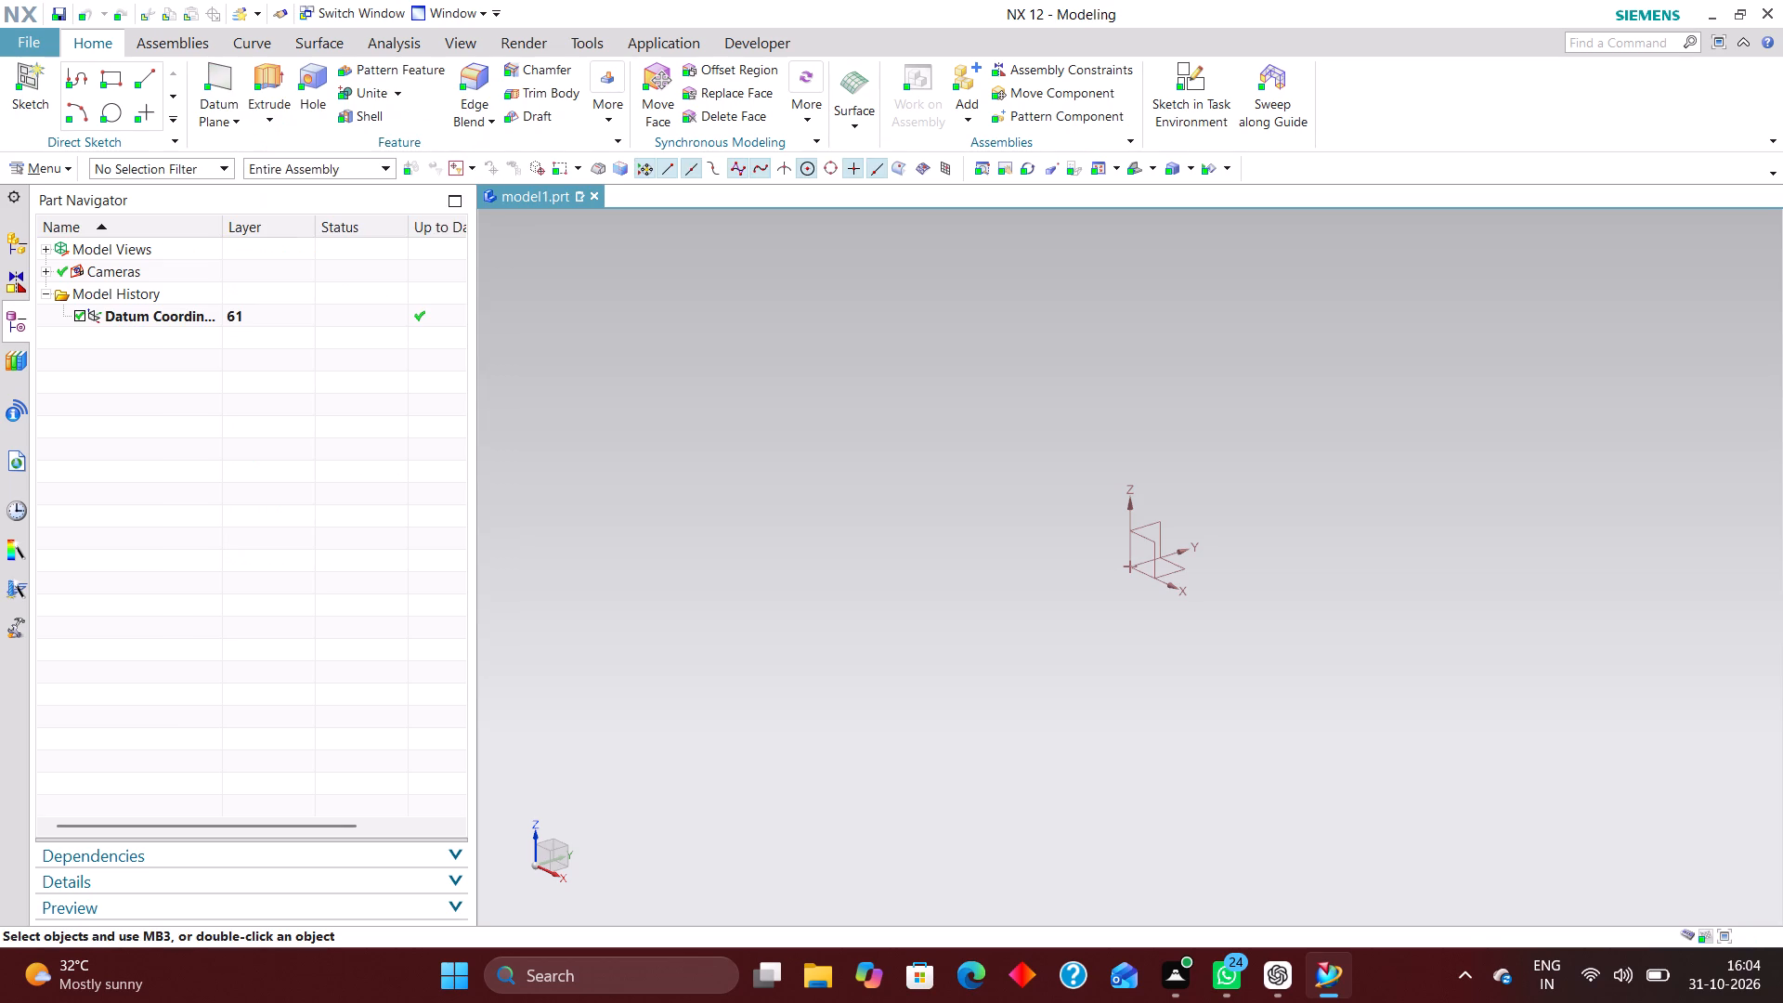
# Sketch a 96 mm diameter circle centred on the origin on the XZ plane and finish the sketch.
pyautogui.click(1199, 93)
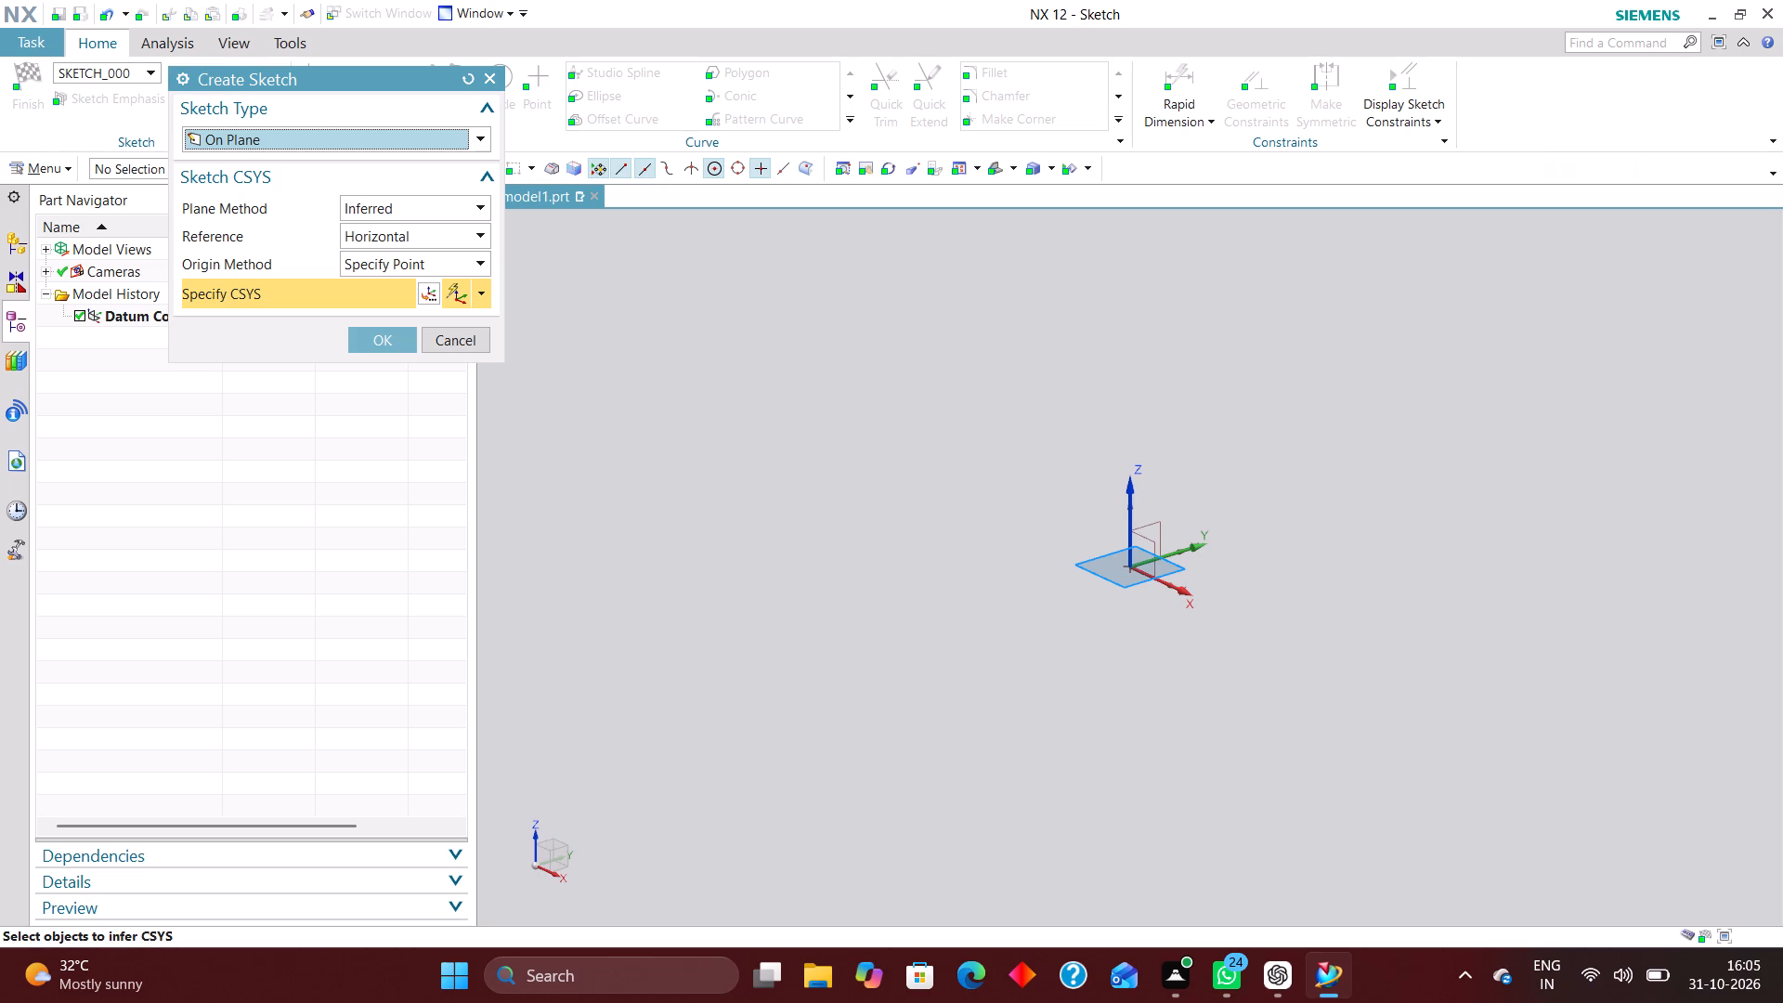
pyautogui.click(1152, 548)
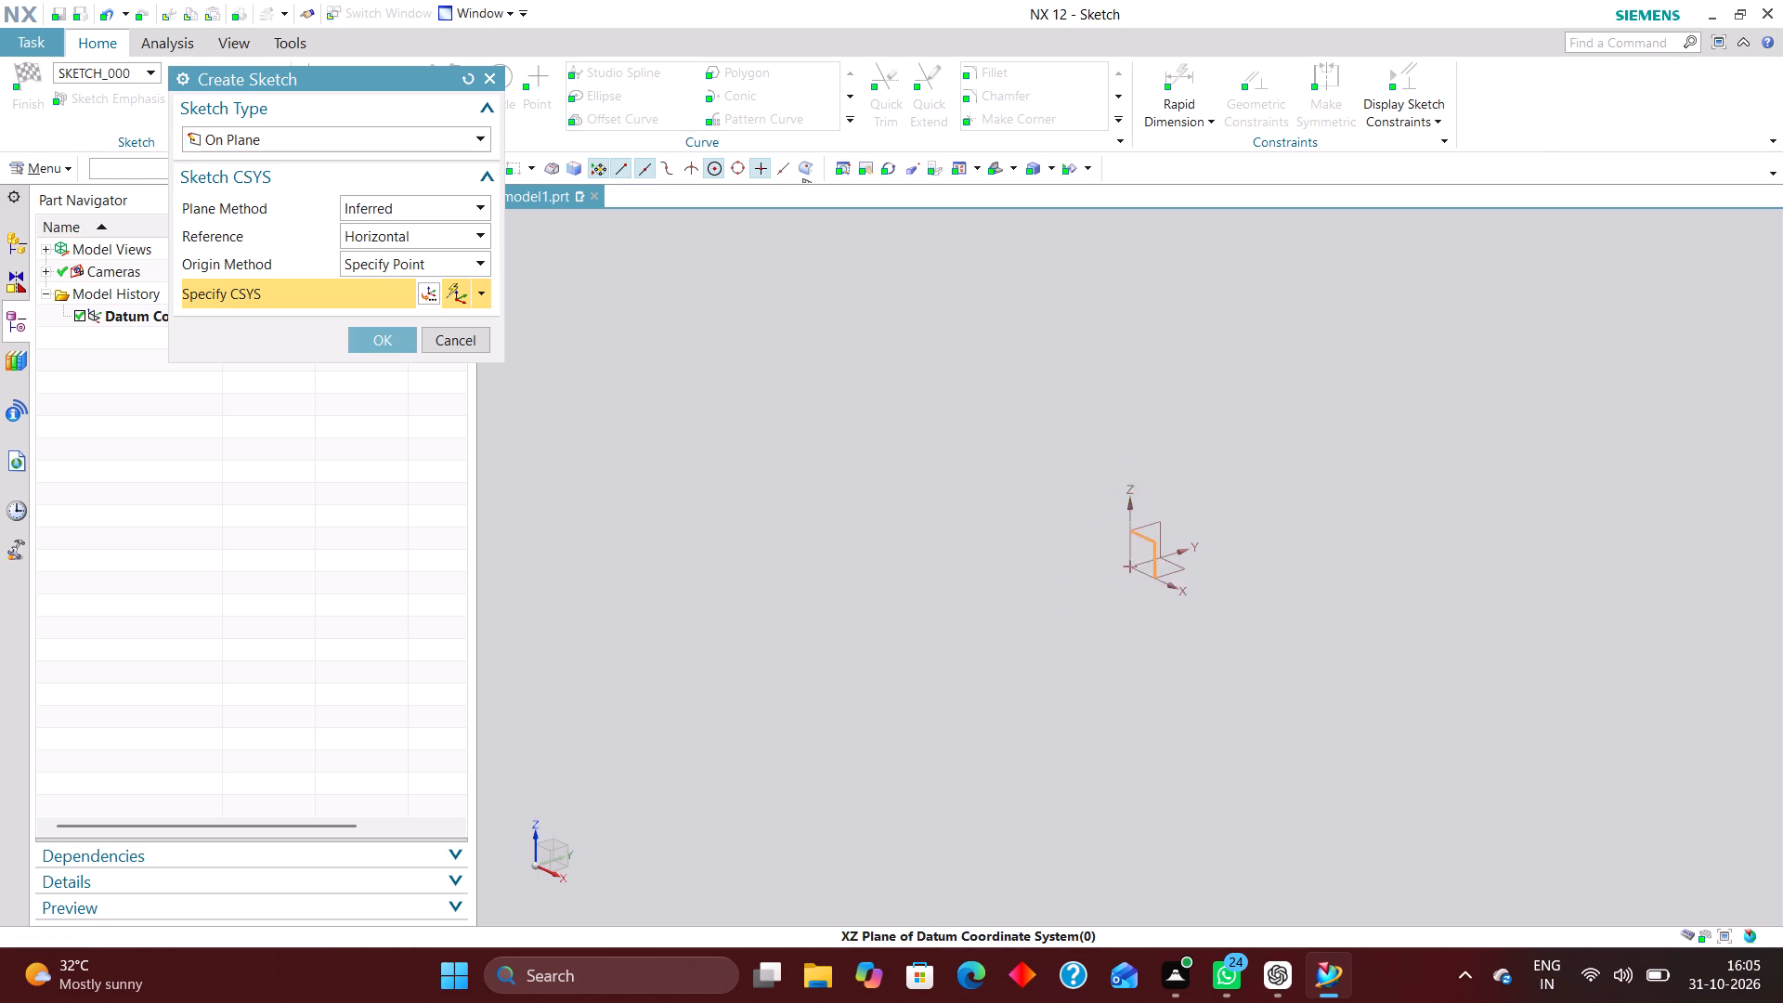
pyautogui.click(384, 341)
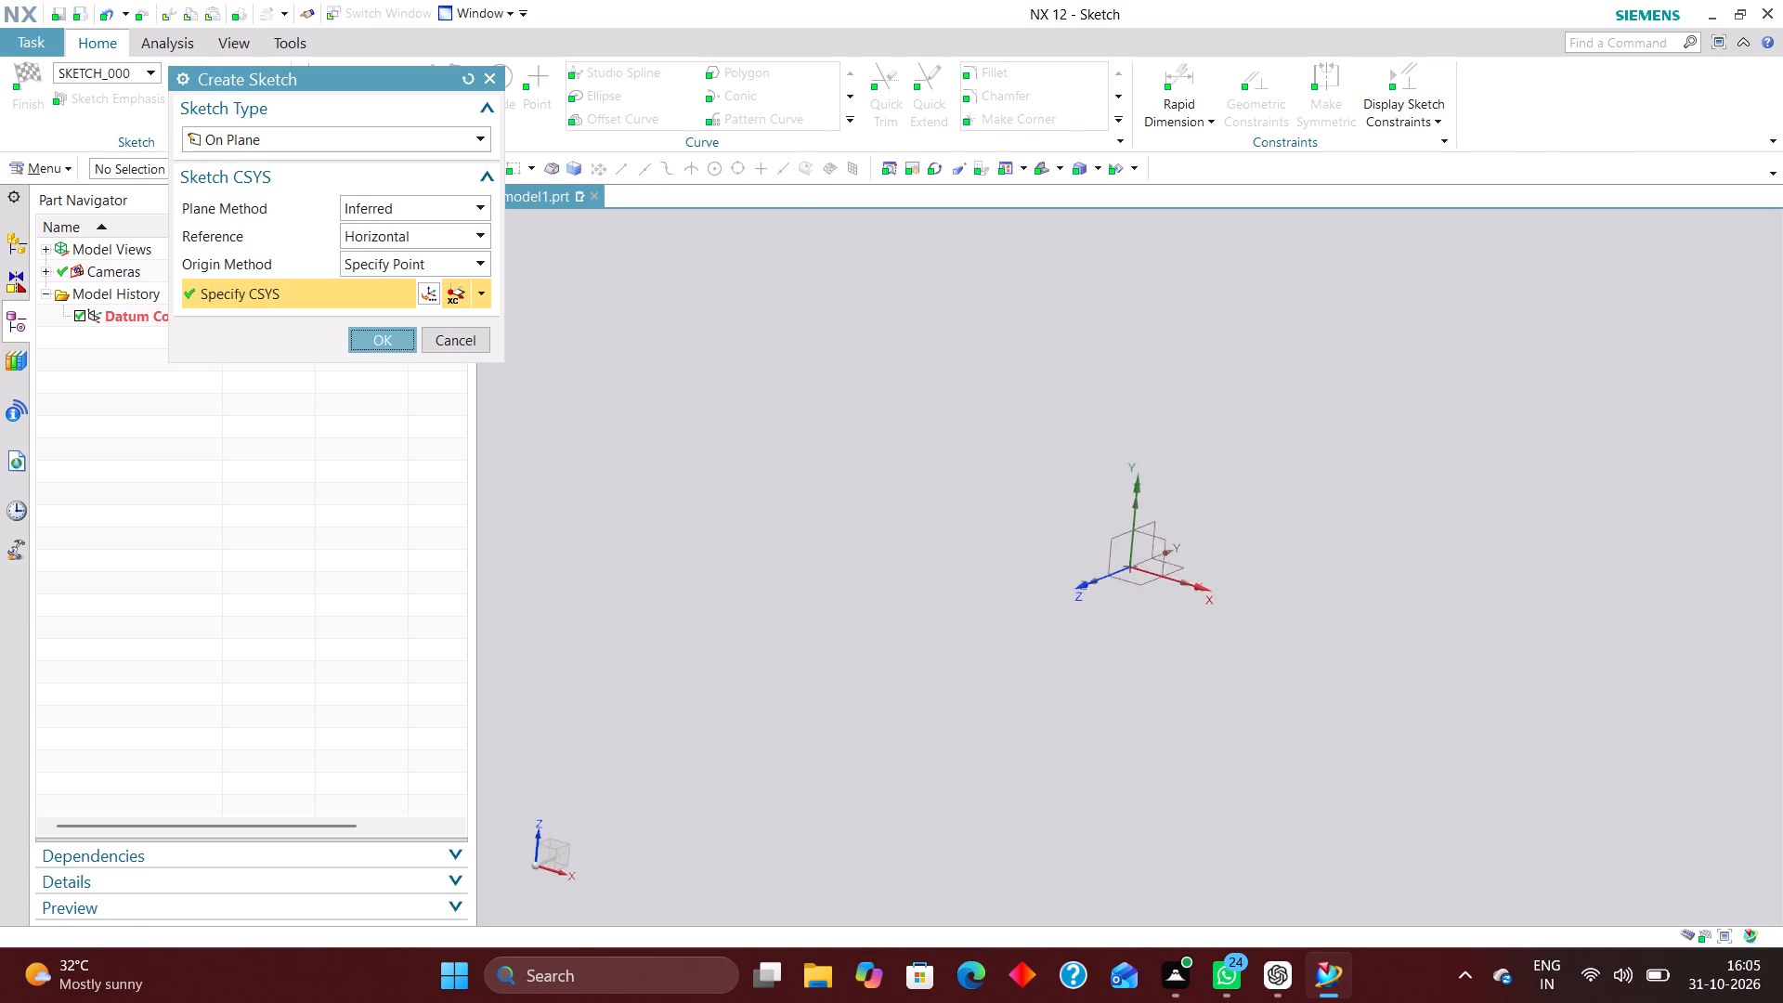
pyautogui.click(497, 76)
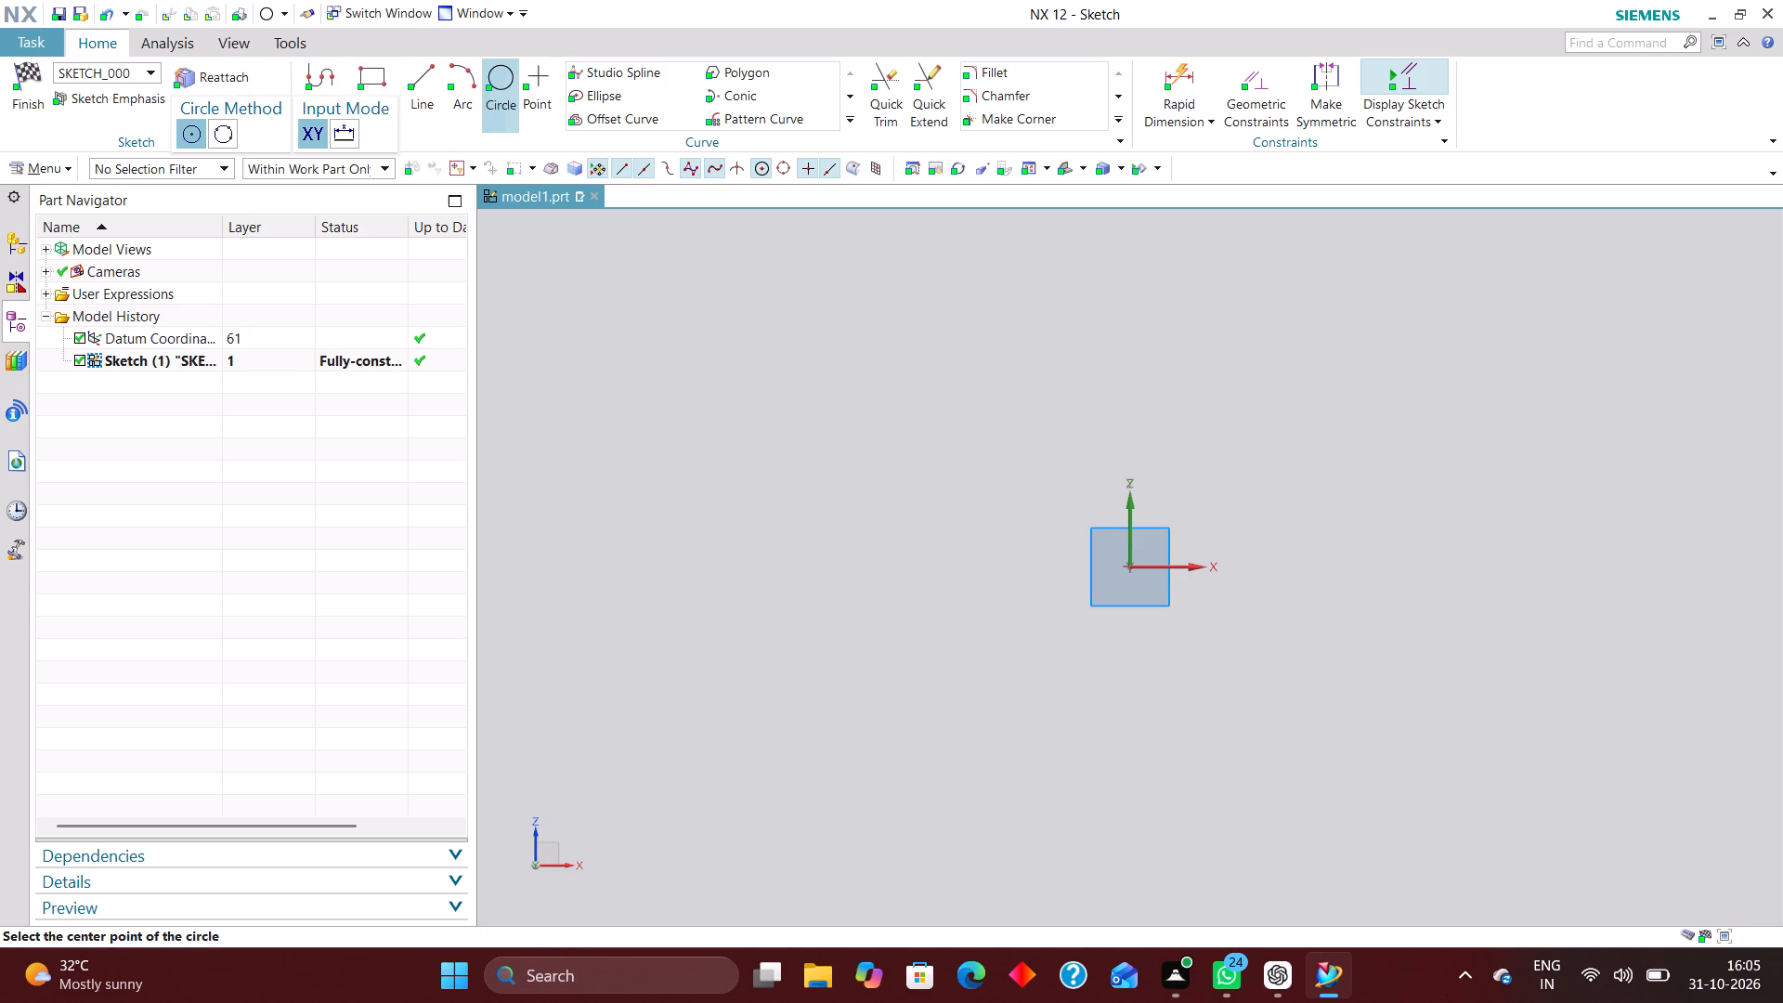
pyautogui.click(1133, 568)
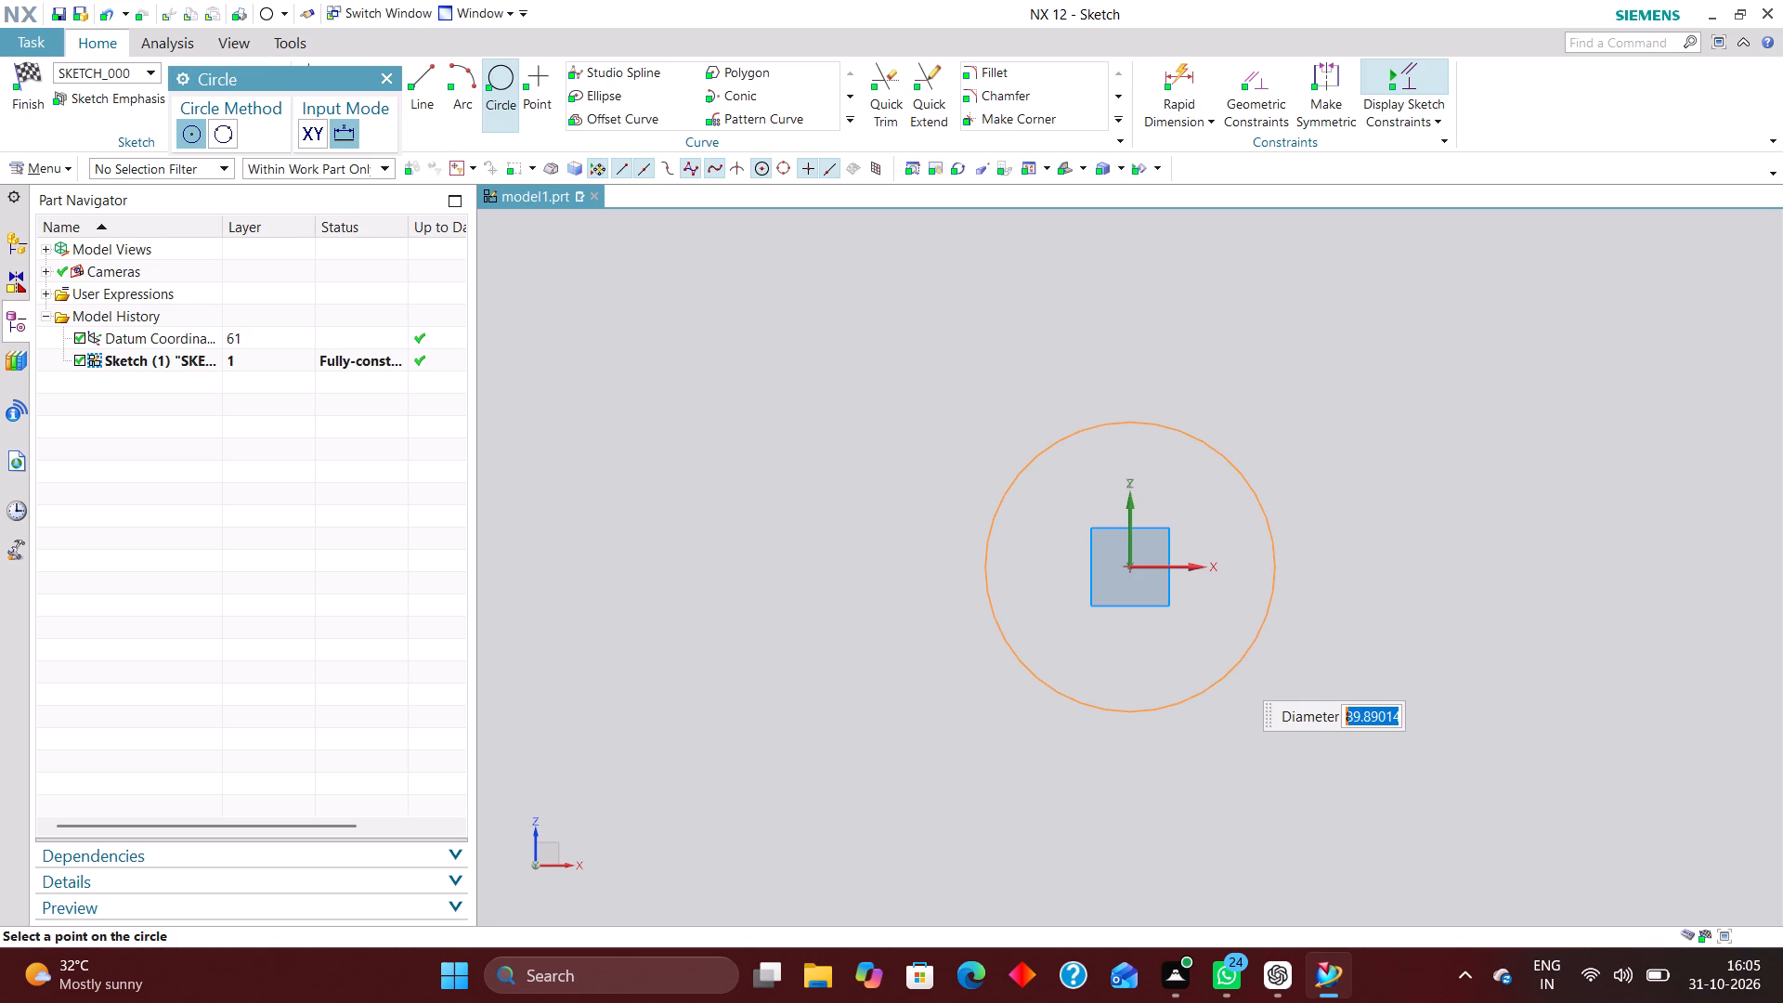
pyautogui.write('96')
pyautogui.press('Return')
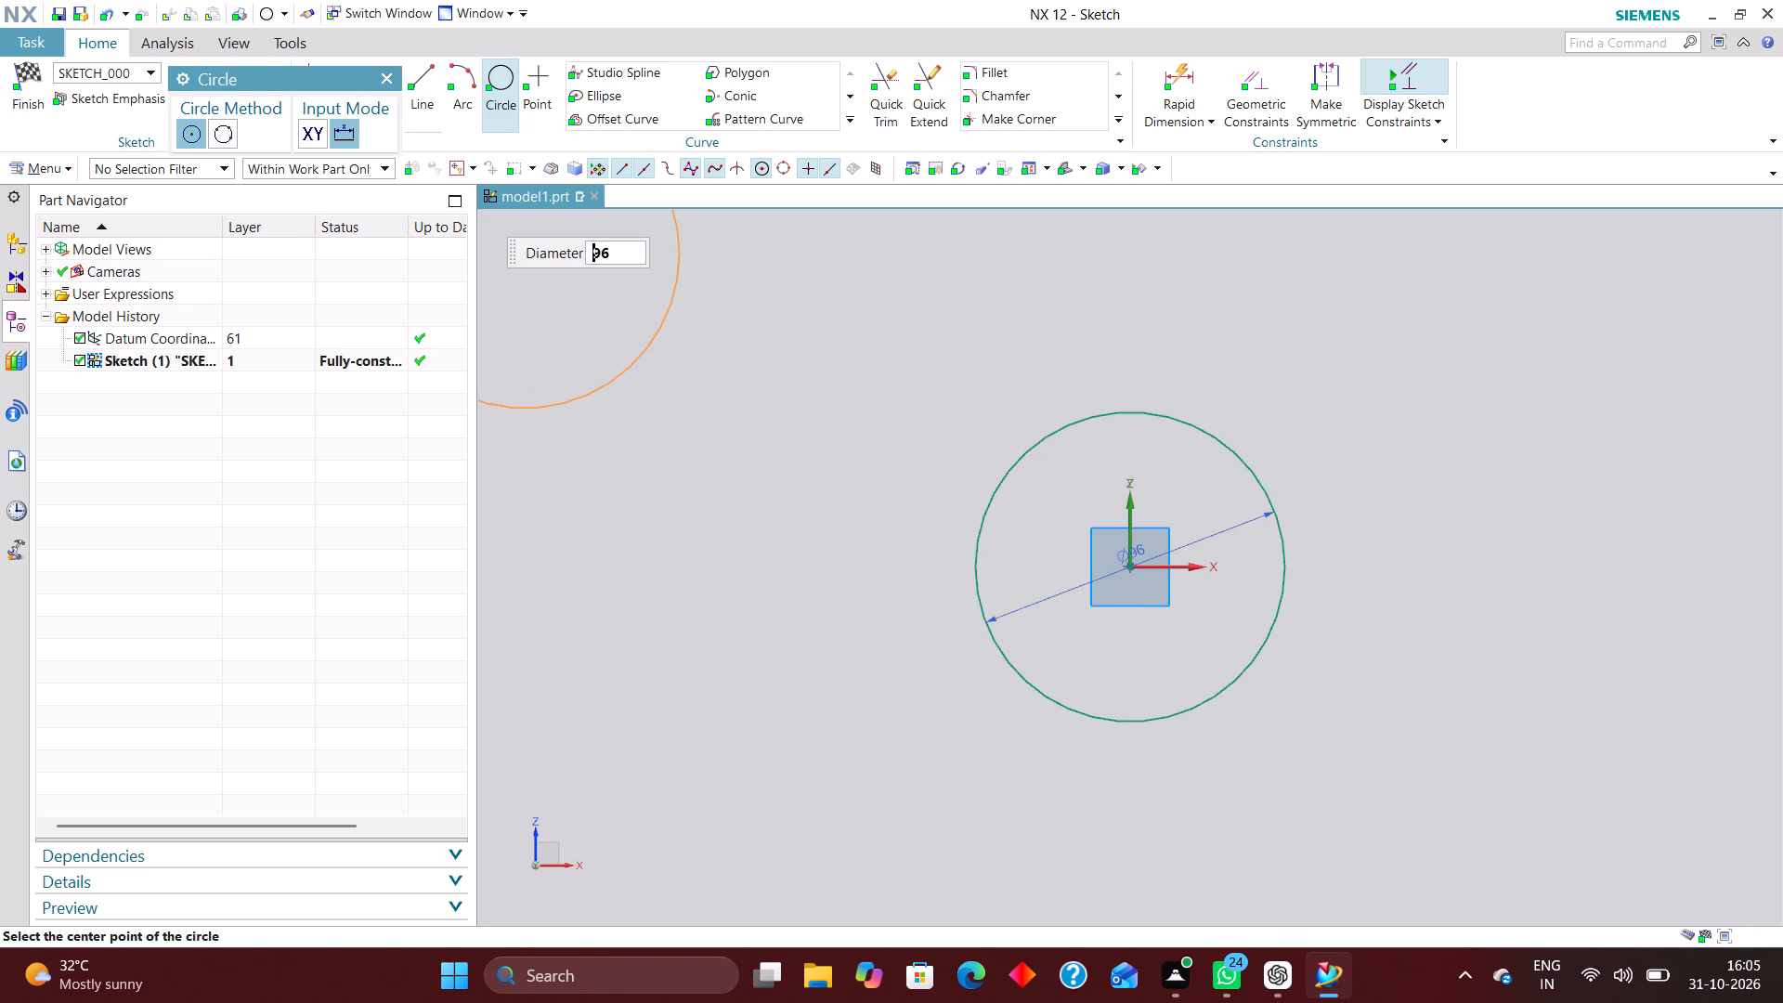
pyautogui.click(390, 78)
pyautogui.click(27, 73)
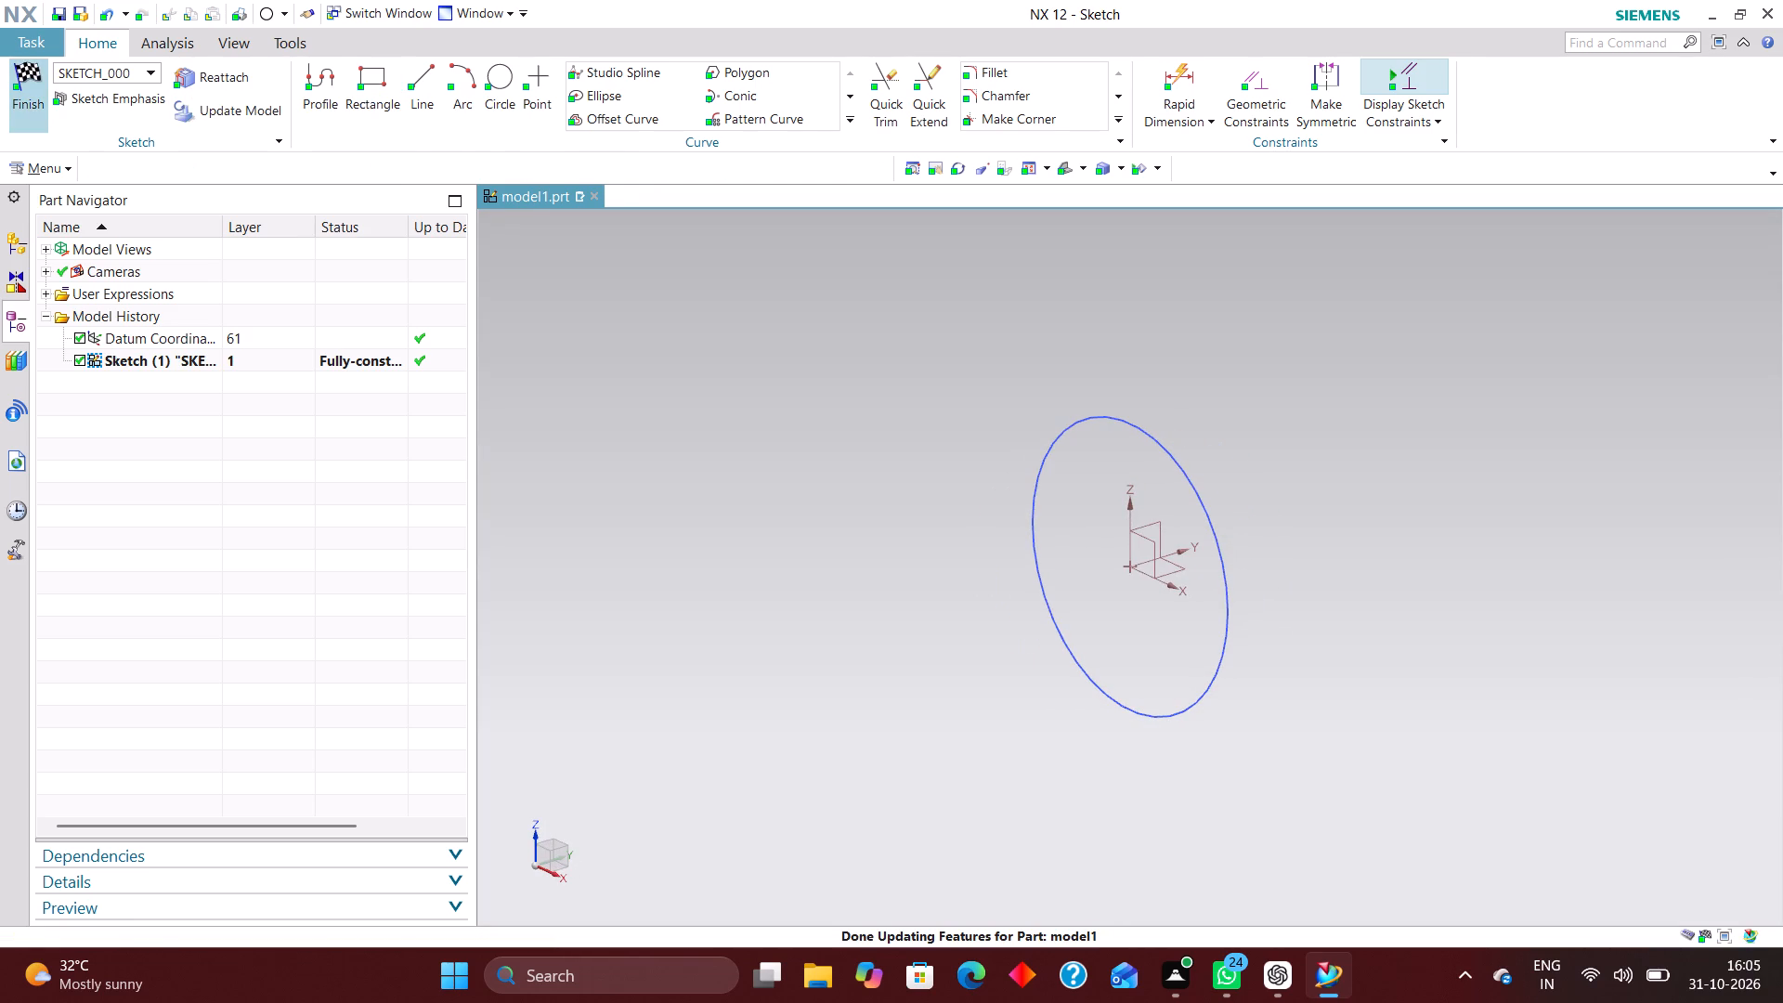
# Extrude the circle as a new body using a symmetric distance of 20 mm.
pyautogui.click(256, 74)
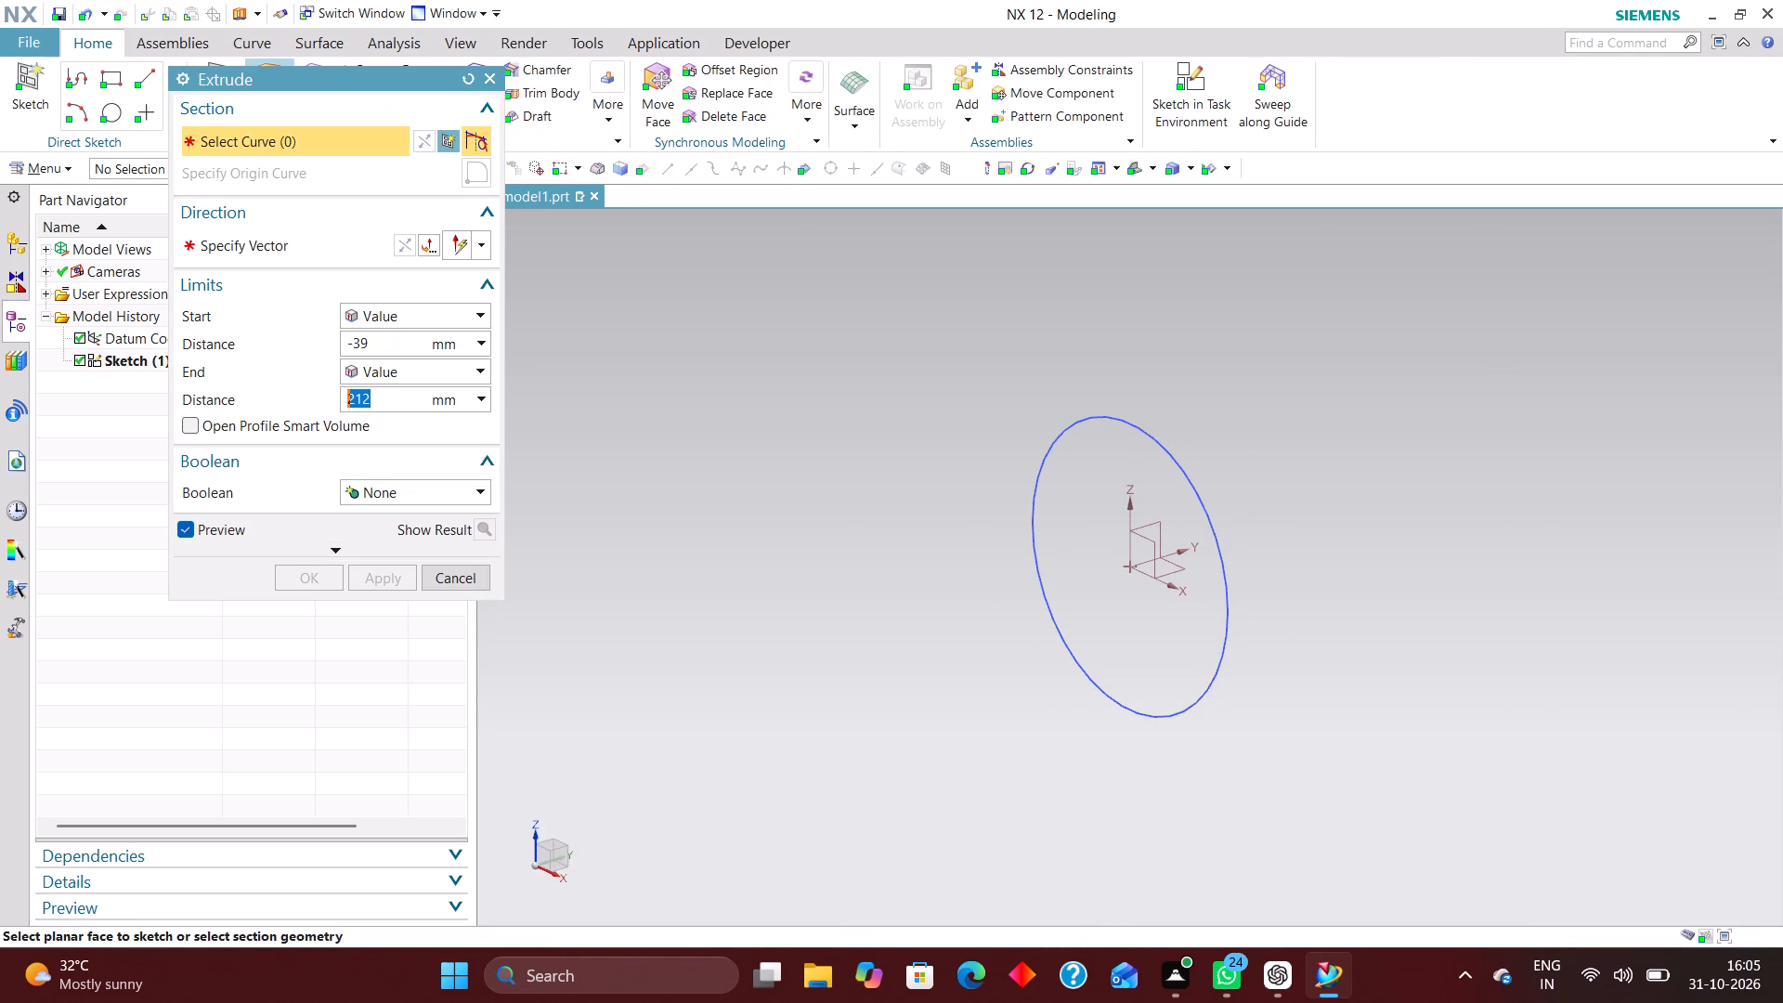
pyautogui.click(1074, 427)
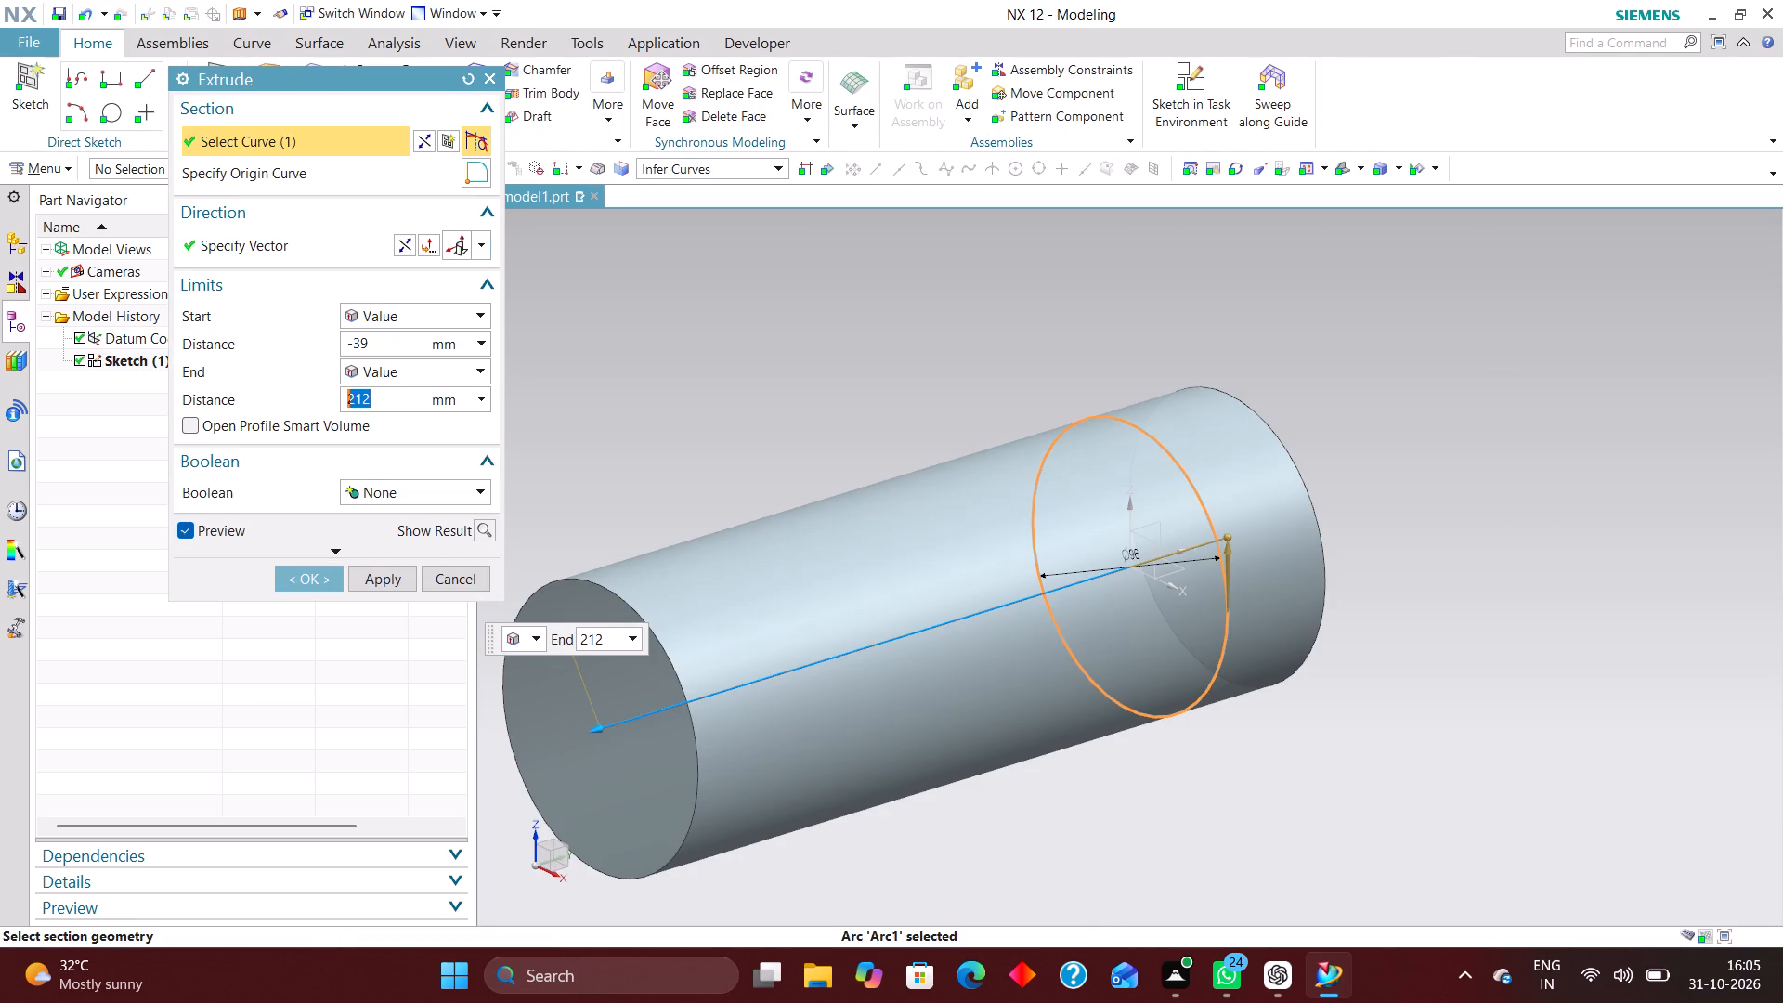
pyautogui.click(446, 318)
pyautogui.click(468, 368)
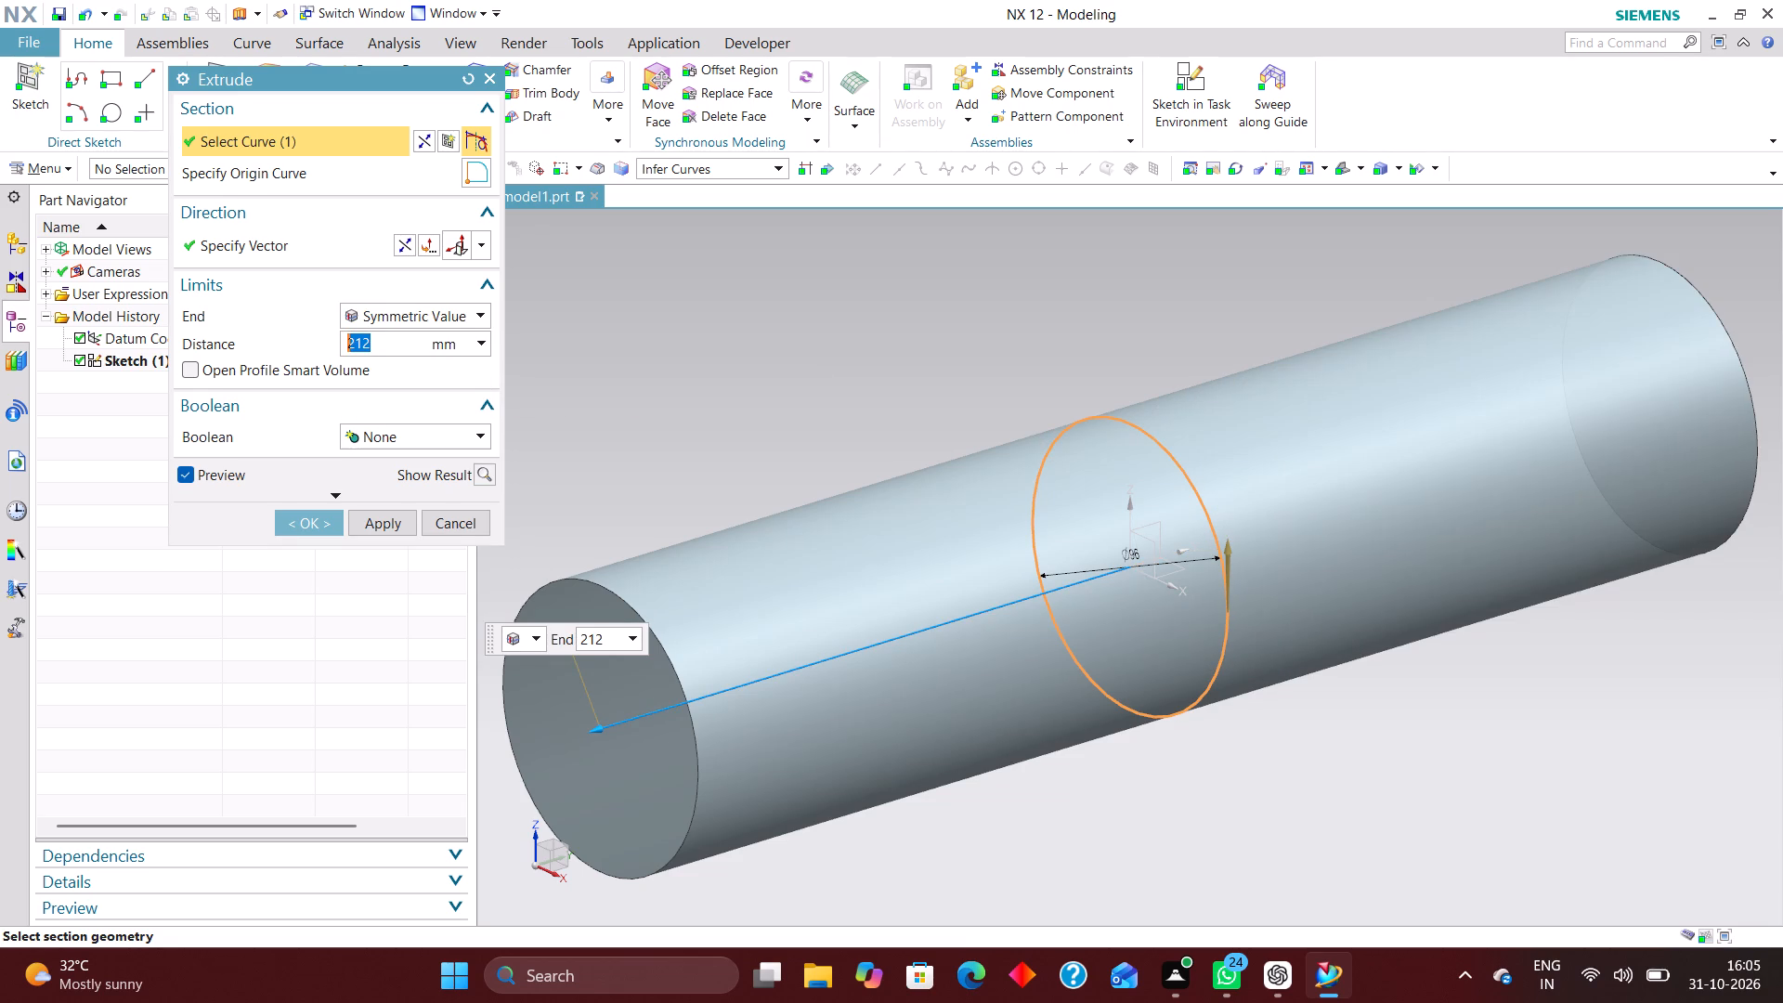
pyautogui.write('20')
pyautogui.press('Return')
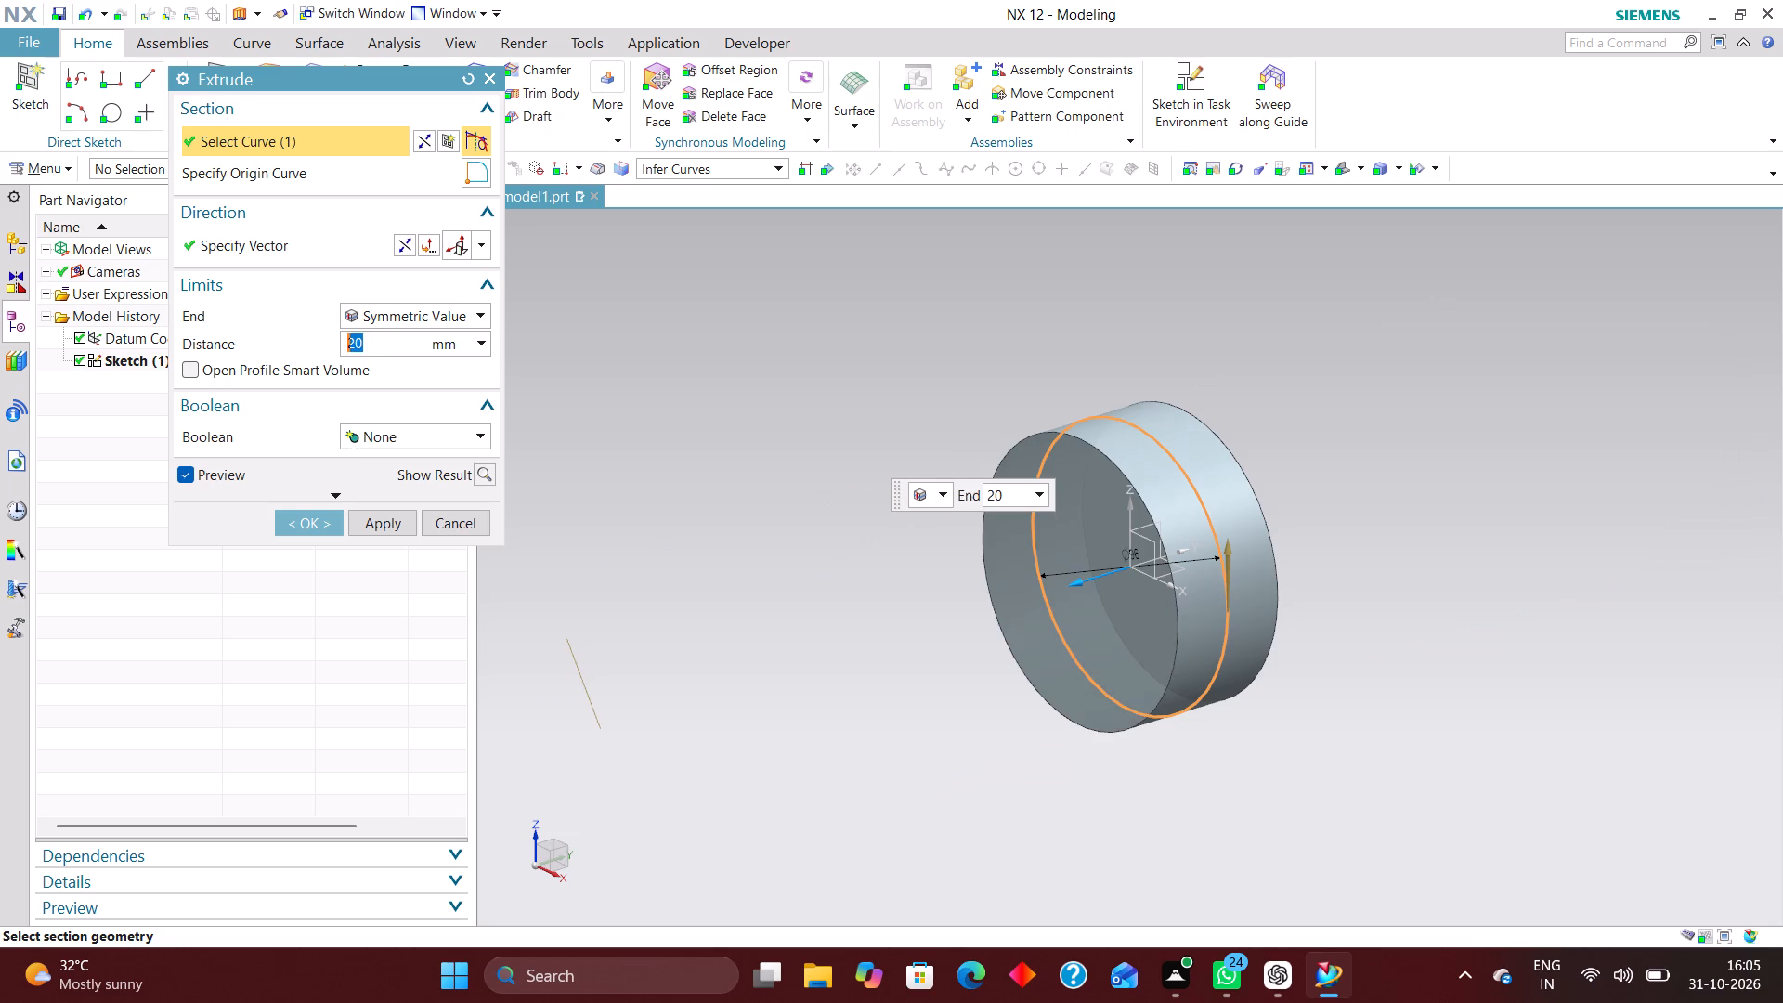
pyautogui.click(306, 516)
# In a new sketch on the XZ plane, draw a rectangle about 29 mm wide and 97 mm high, overlapping the cylinder's lower edge.
pyautogui.moveTo(1221, 559); pyautogui.dragTo(1233, 693, button='right')
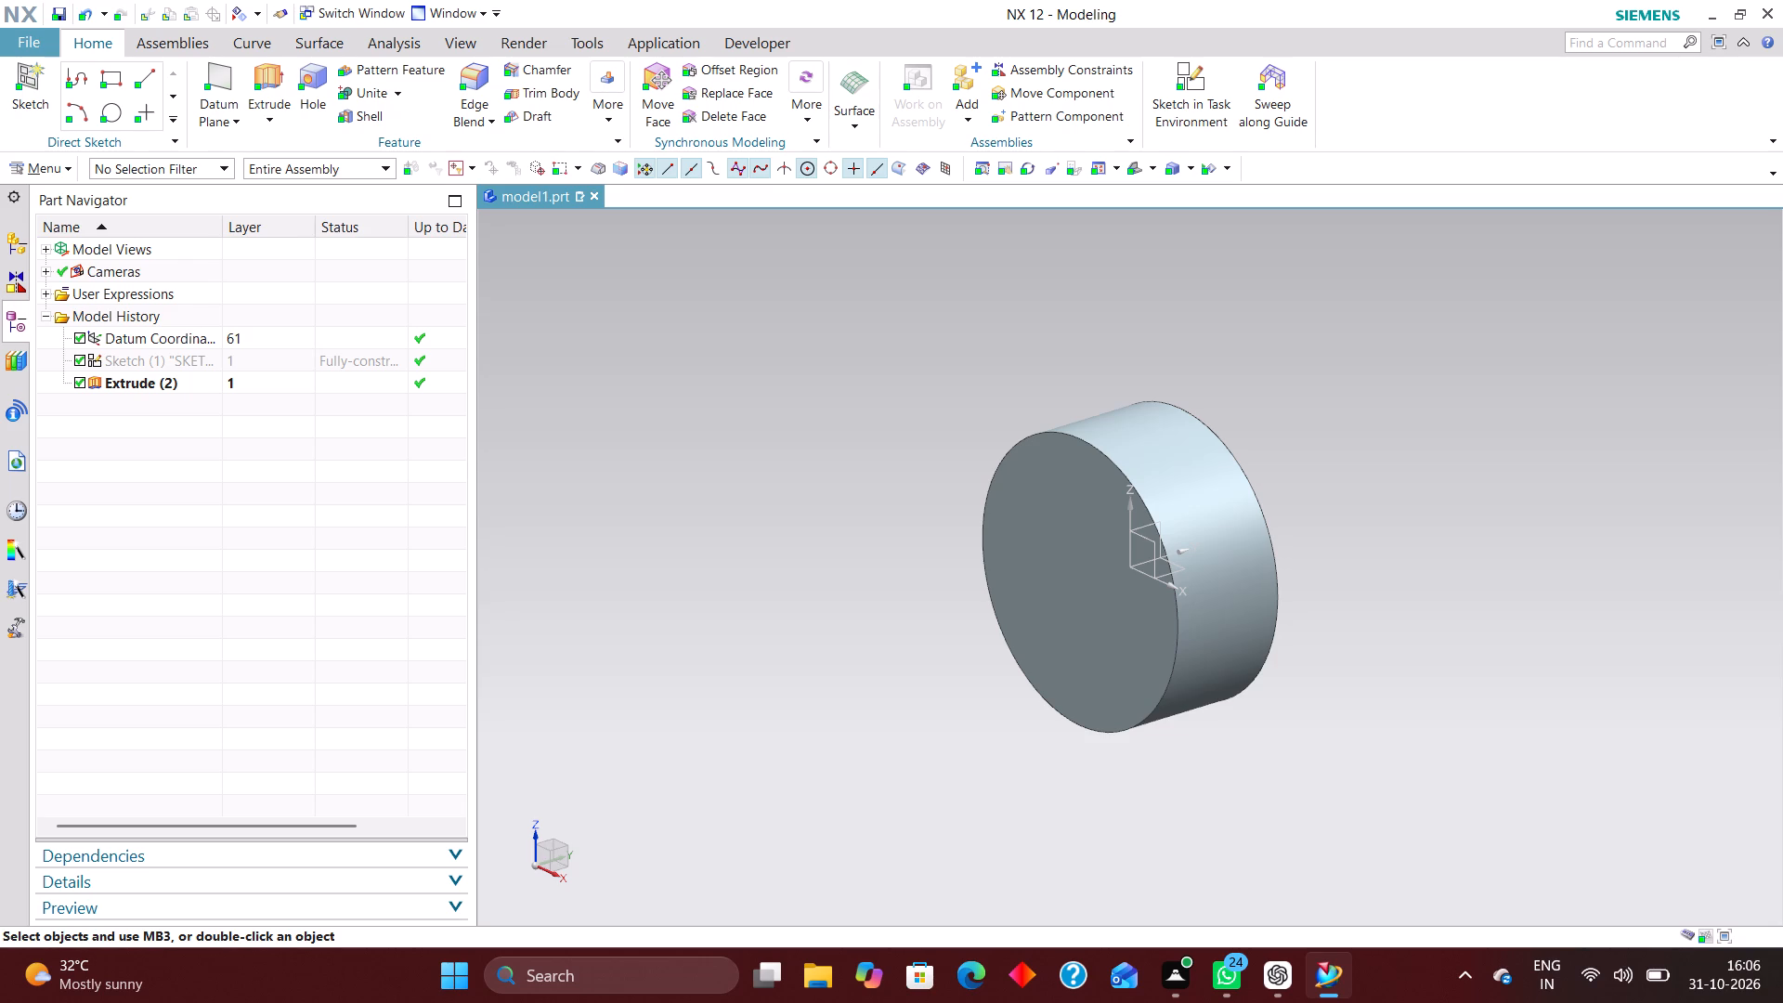
pyautogui.scroll(4, 1198, 606)
pyautogui.scroll(-3, 1181, 505)
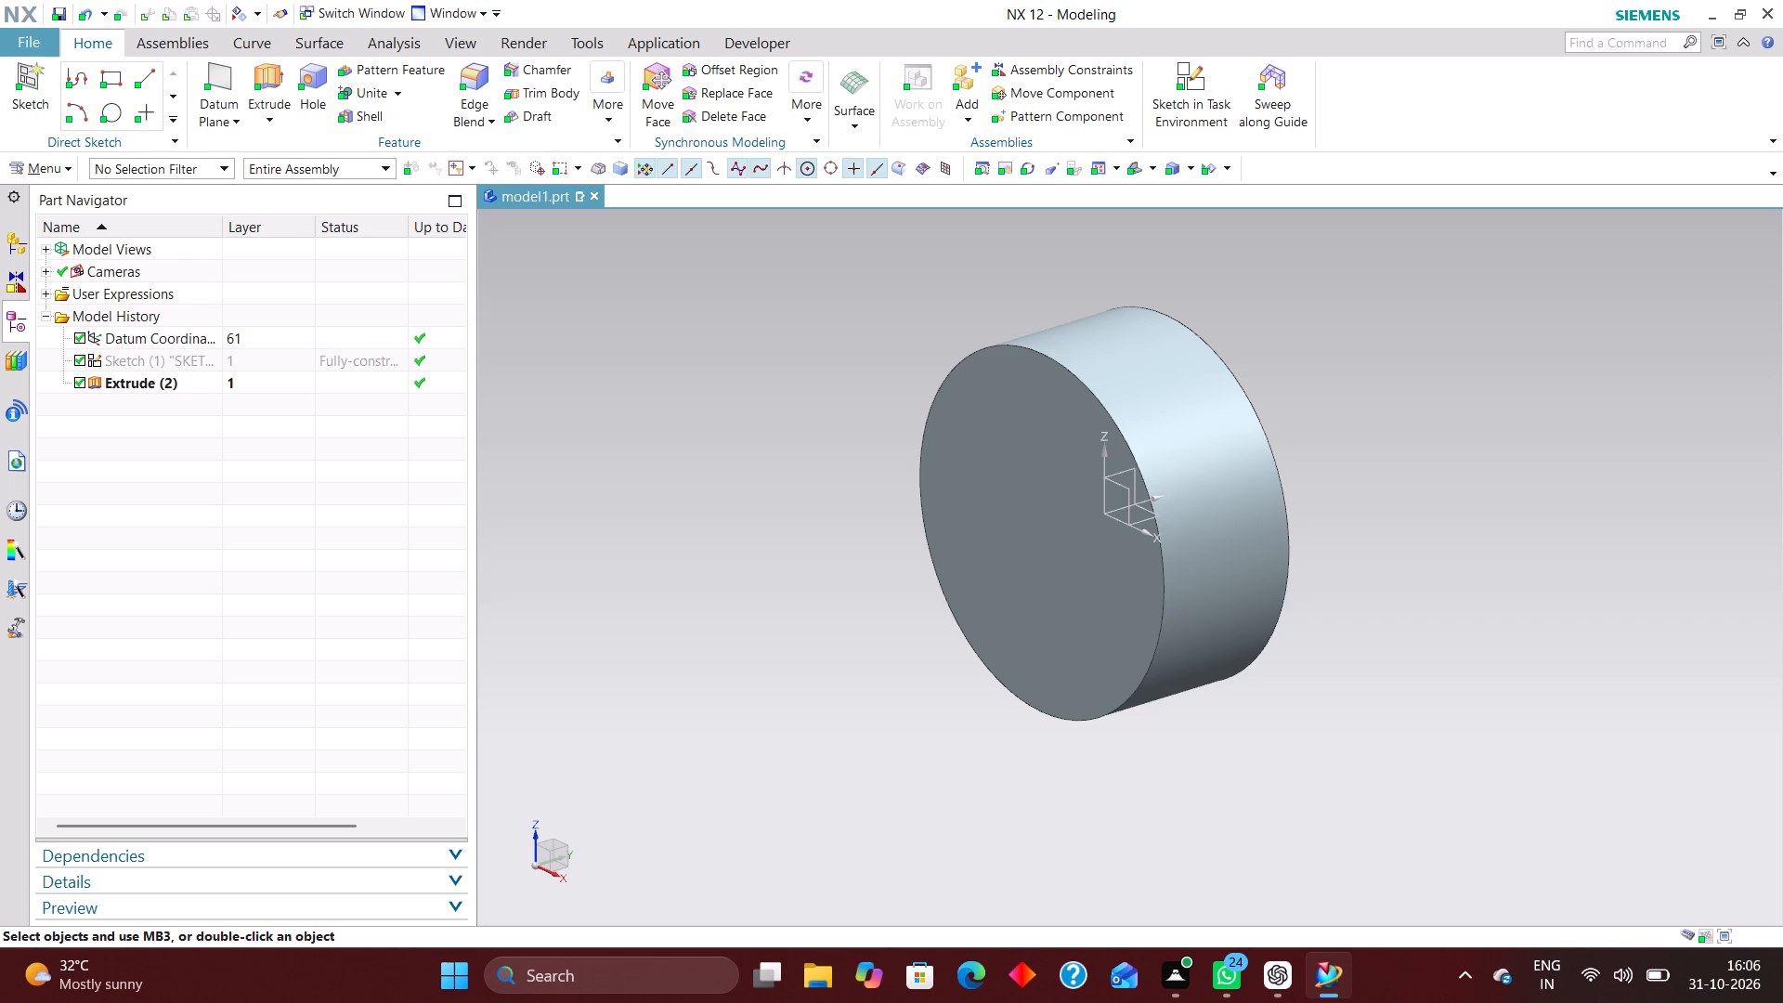
pyautogui.click(1189, 71)
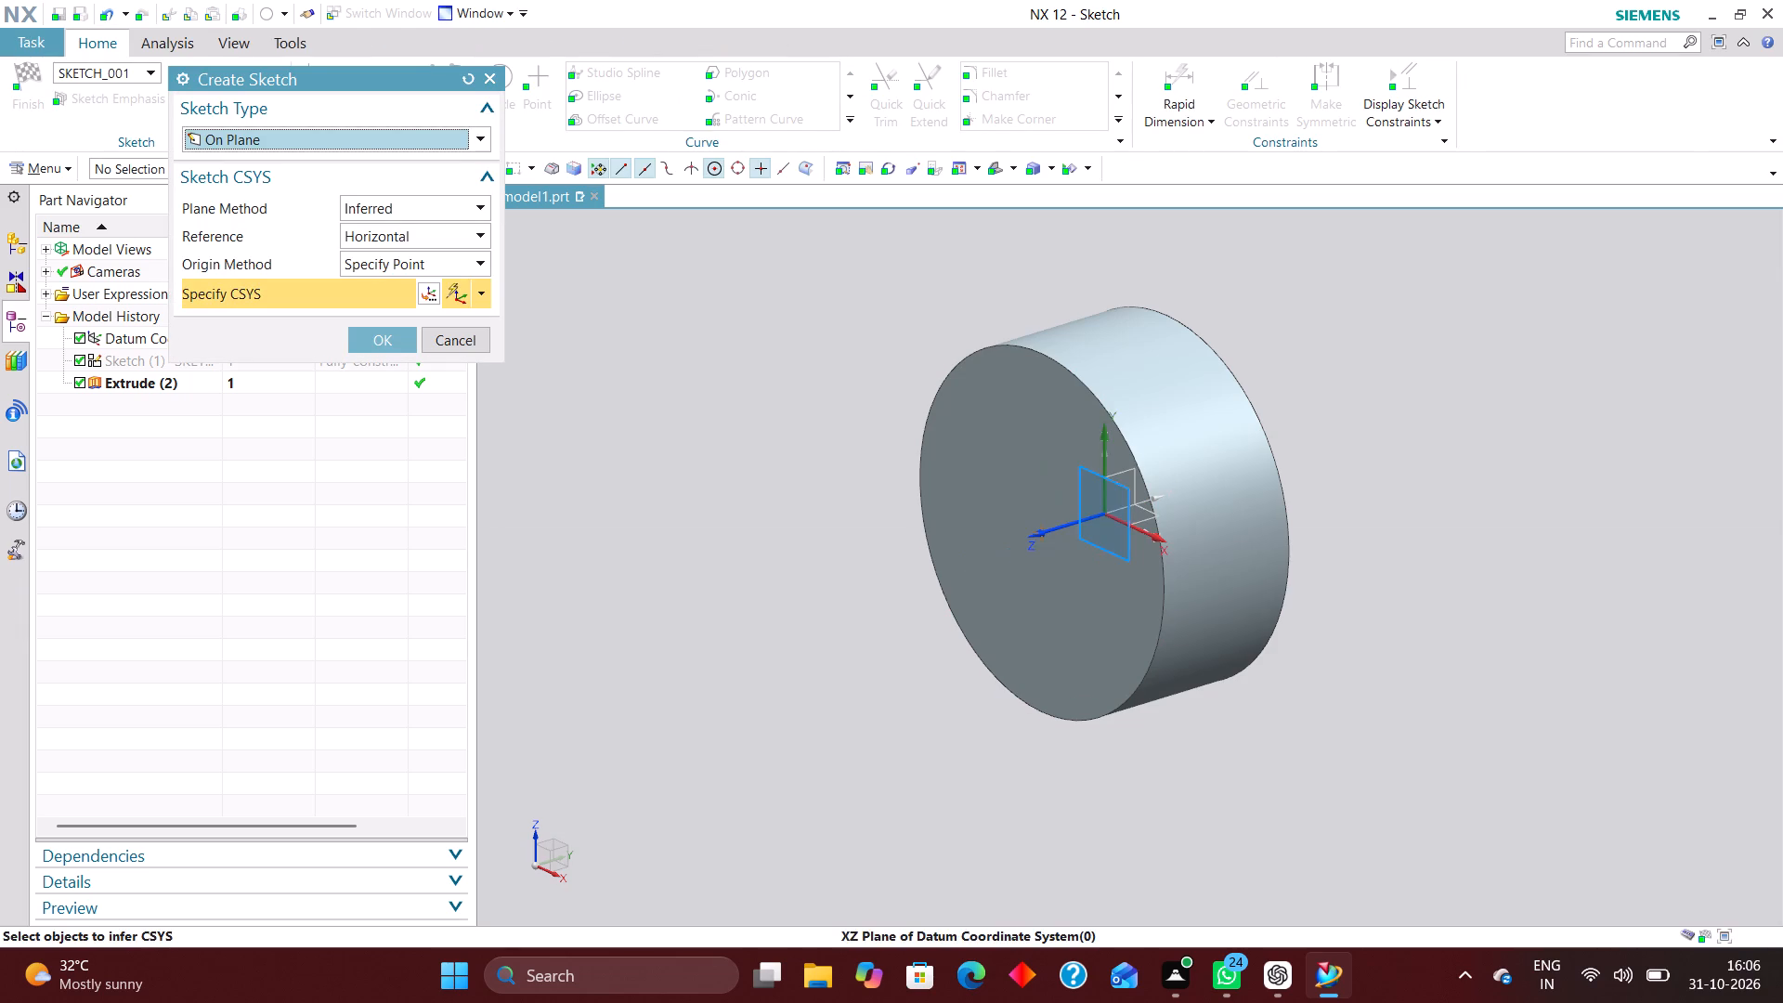
pyautogui.click(1128, 491)
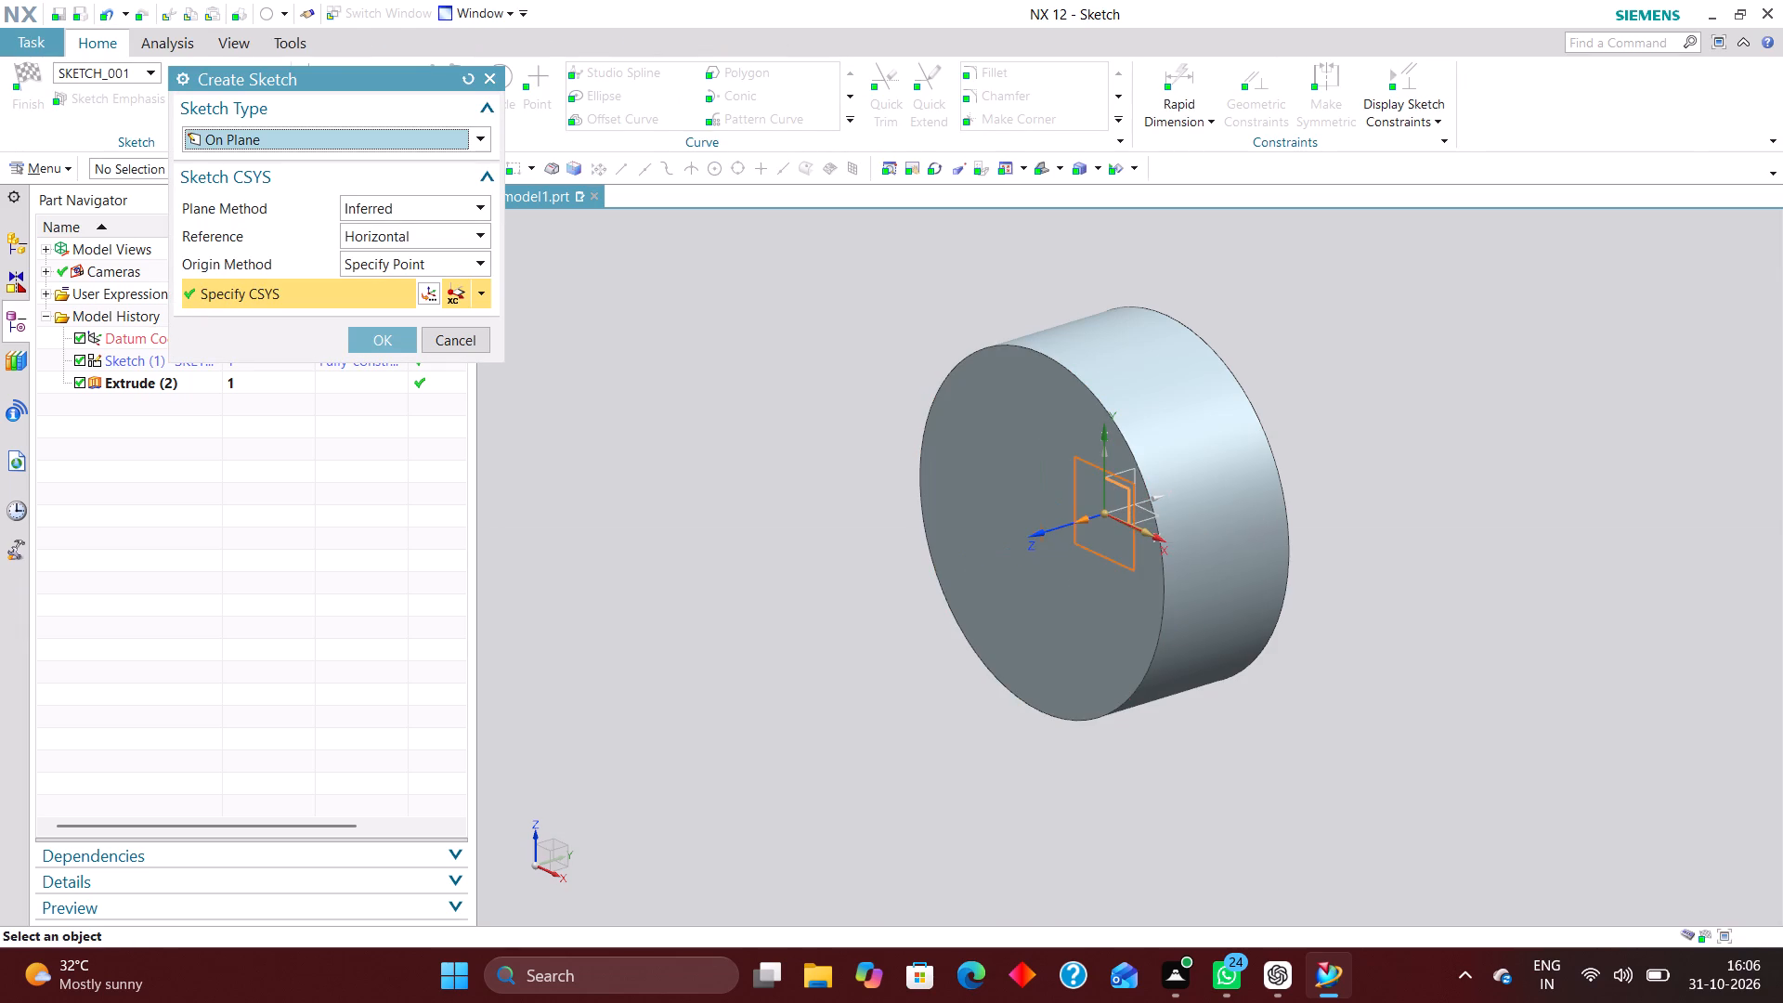
pyautogui.click(382, 342)
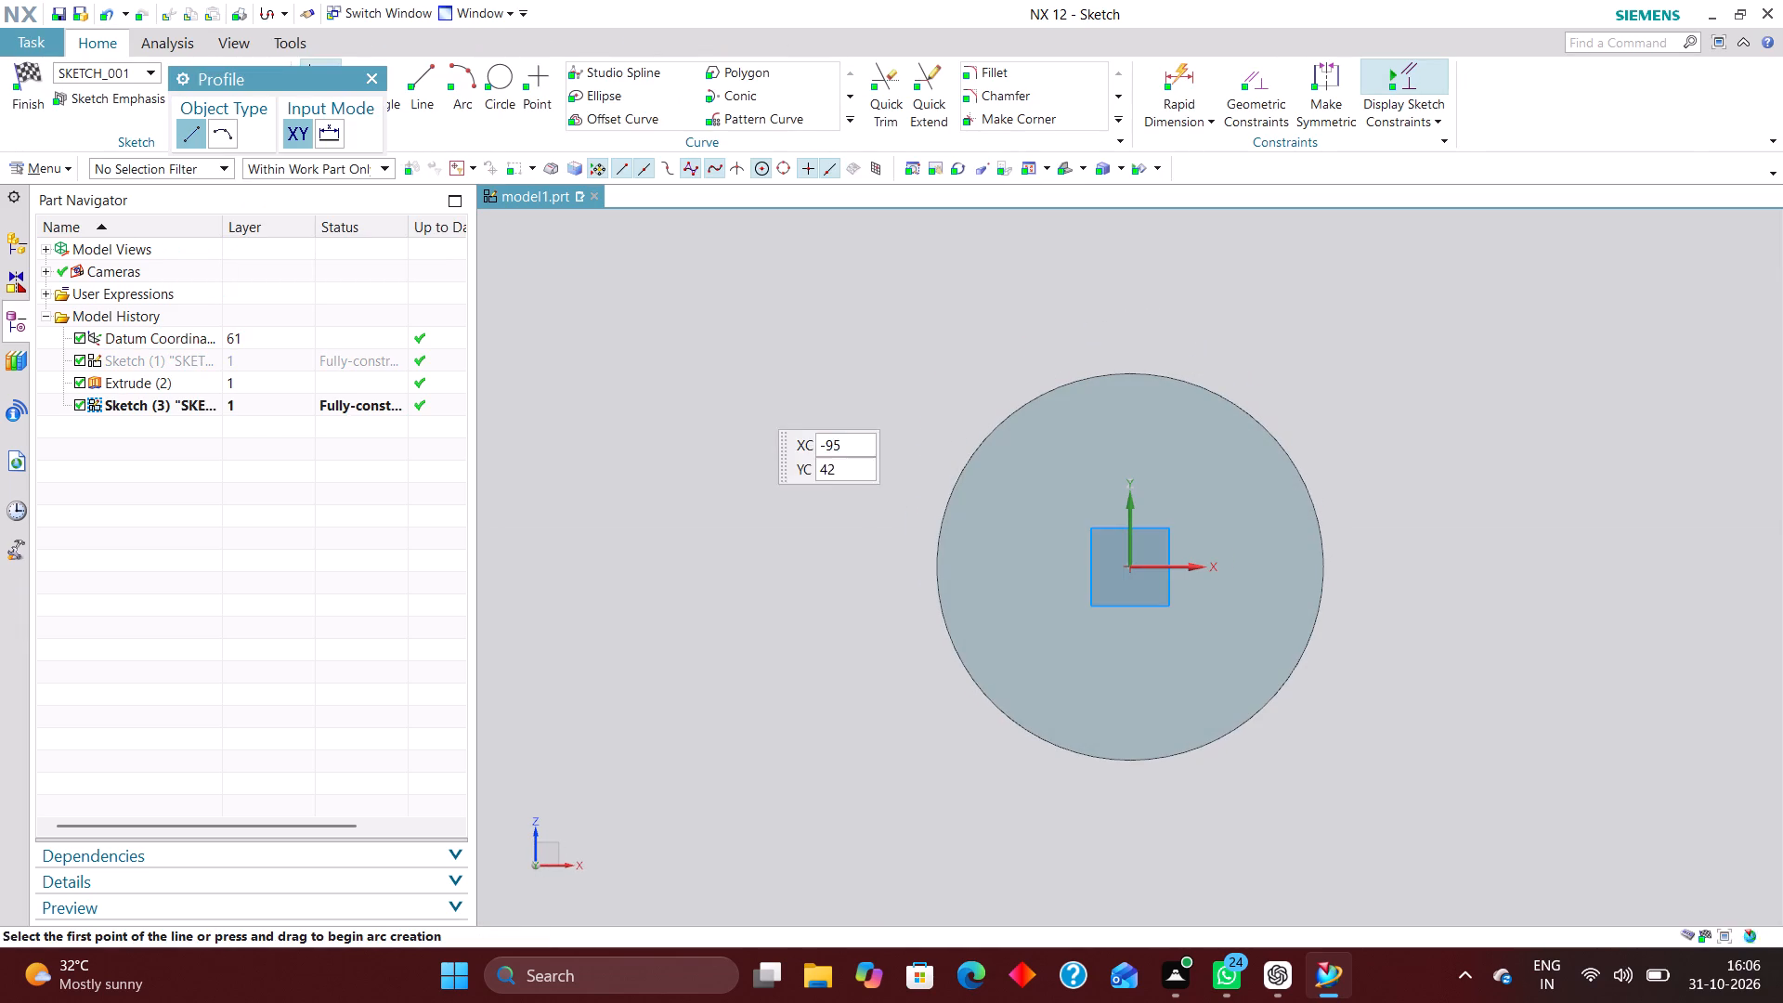
pyautogui.scroll(-4, 761, 406)
pyautogui.moveTo(335, 82); pyautogui.dragTo(355, 238)
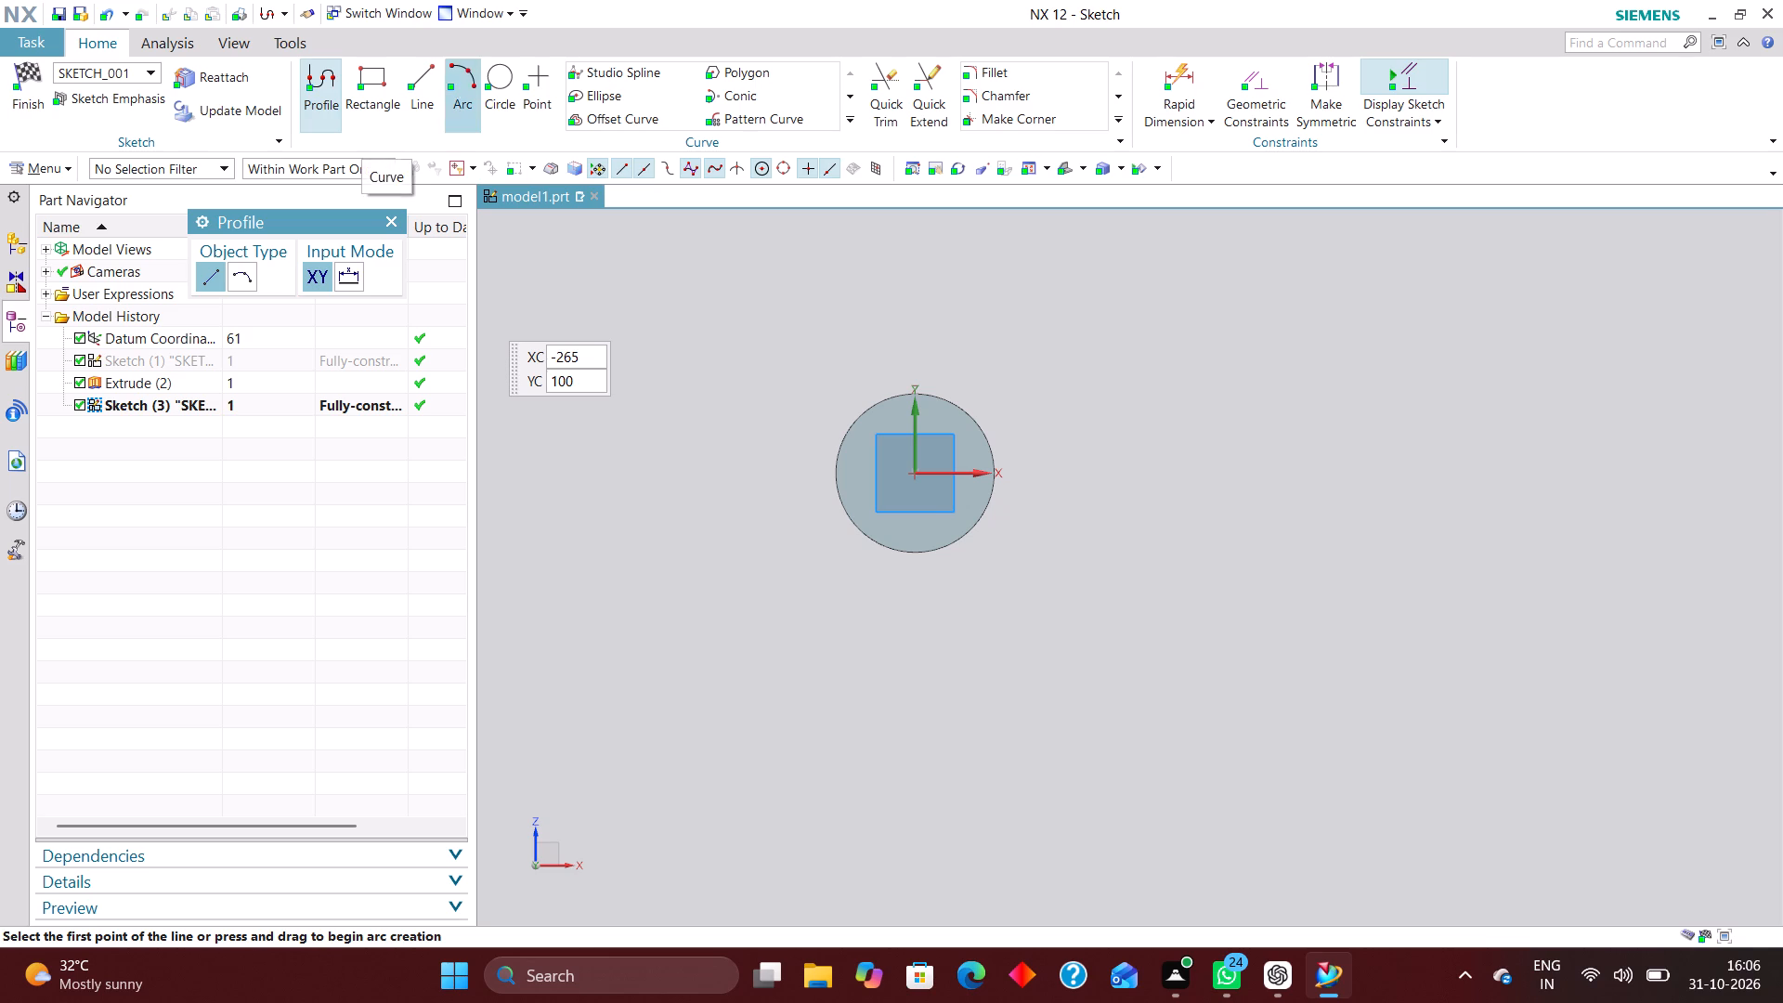
pyautogui.click(375, 78)
pyautogui.scroll(3, 897, 572)
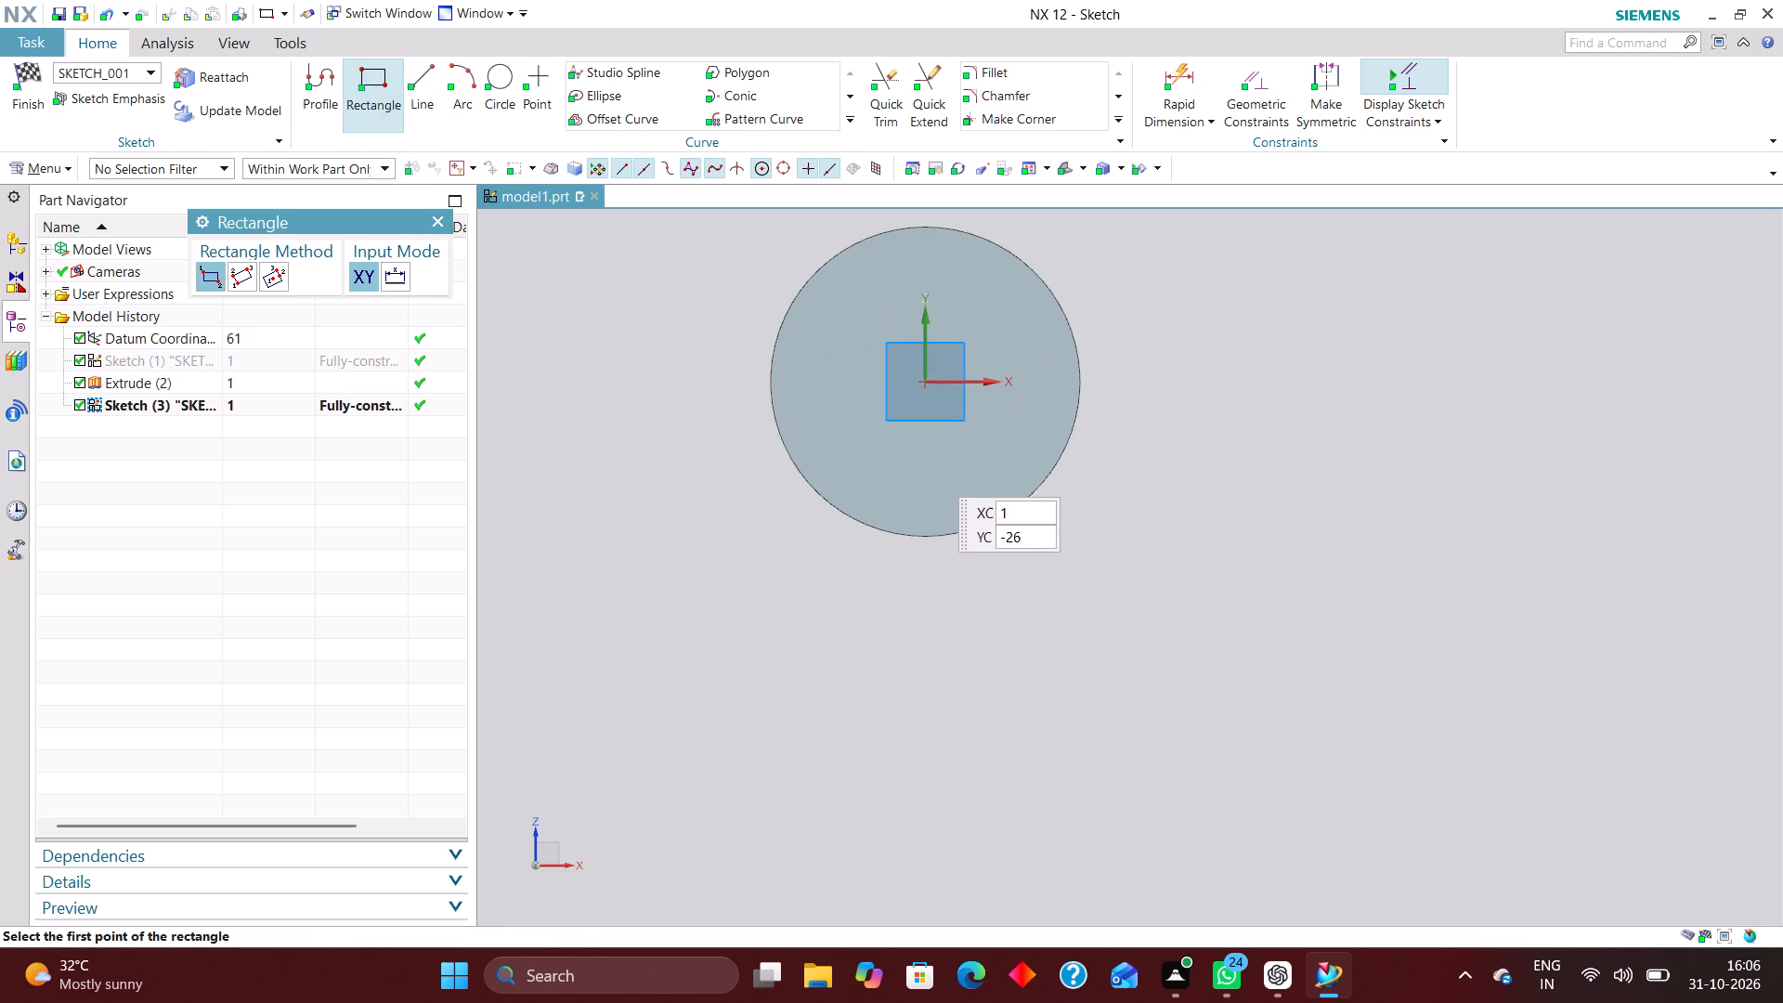
pyautogui.click(908, 460)
pyautogui.click(1004, 771)
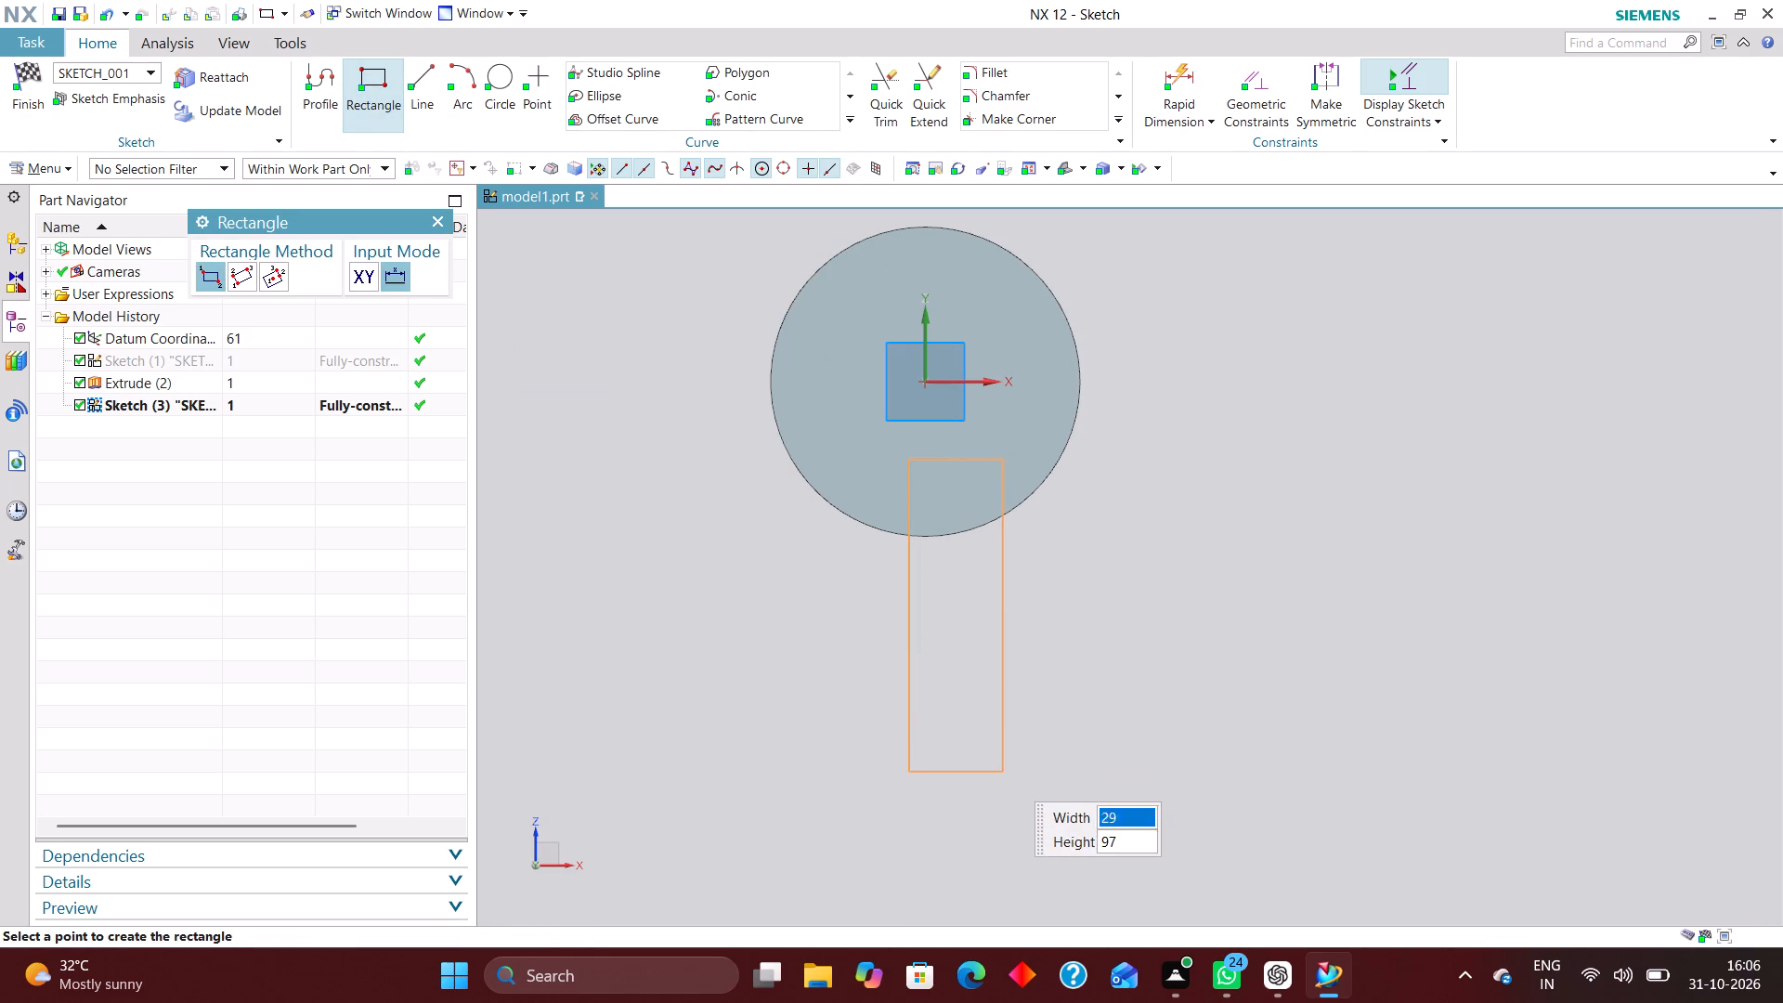
# Constrain the midpoint of the rectangle's top edge to lie on the sketch's vertical axis using Point on Curve.
pyautogui.click(1257, 90)
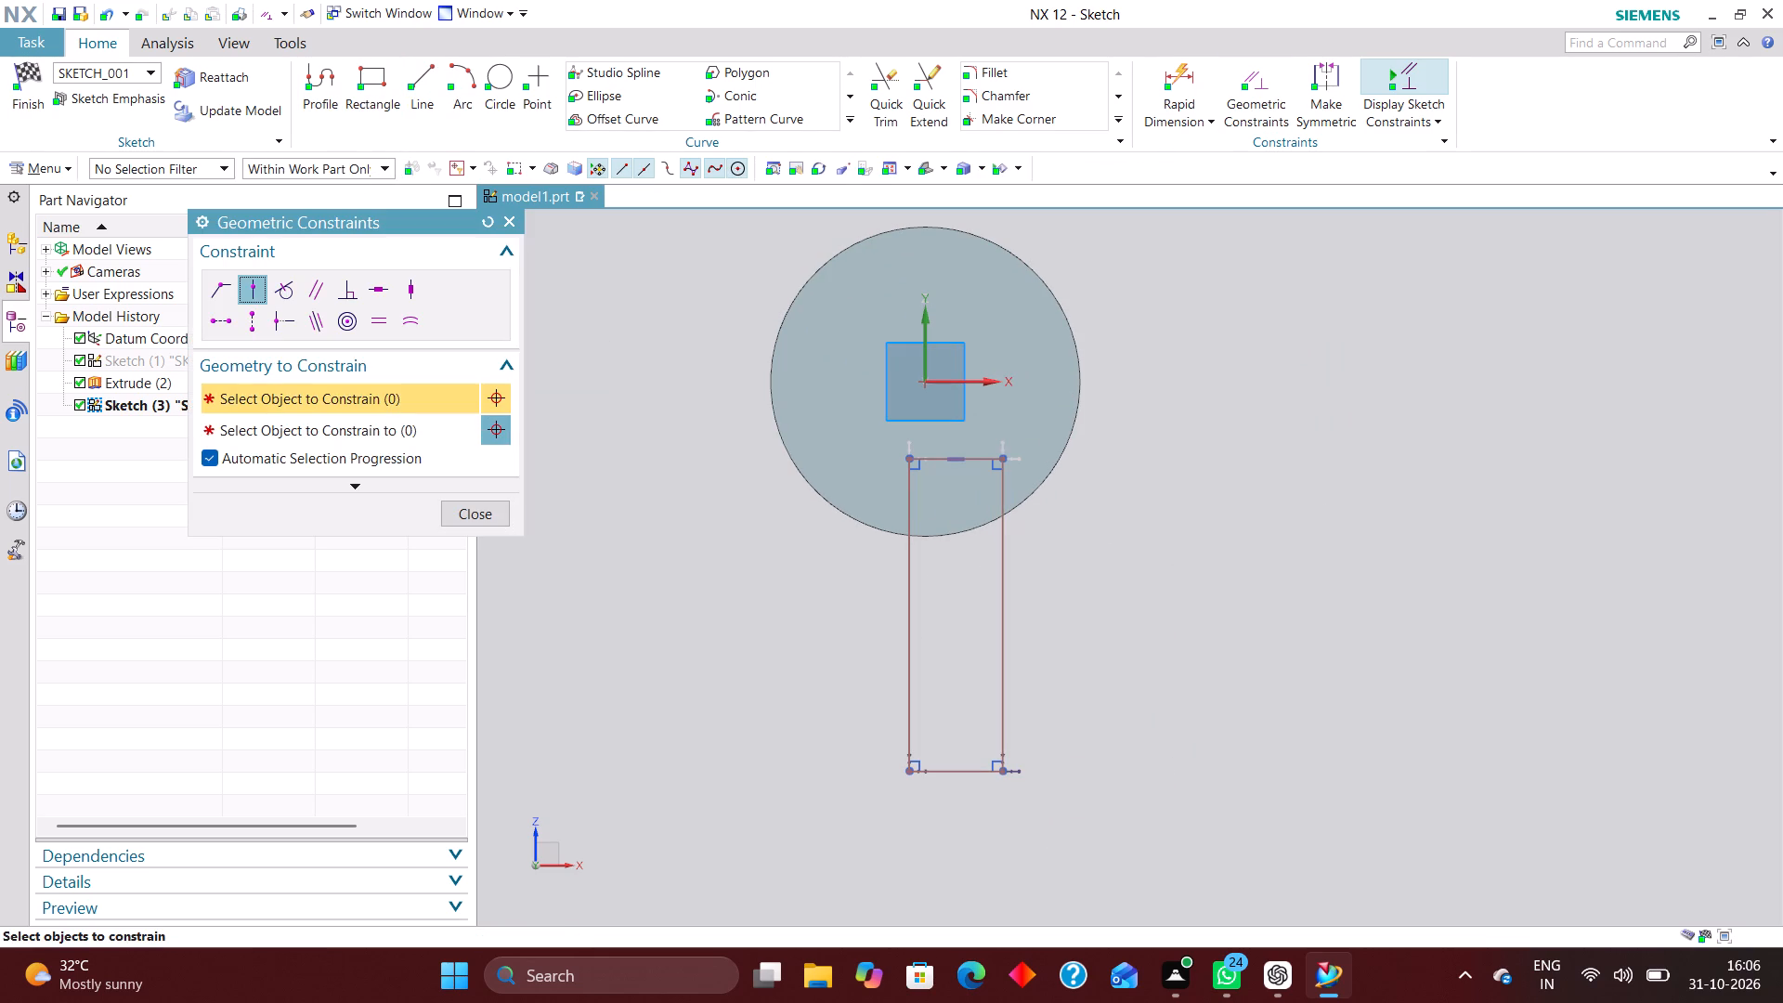
pyautogui.click(959, 457)
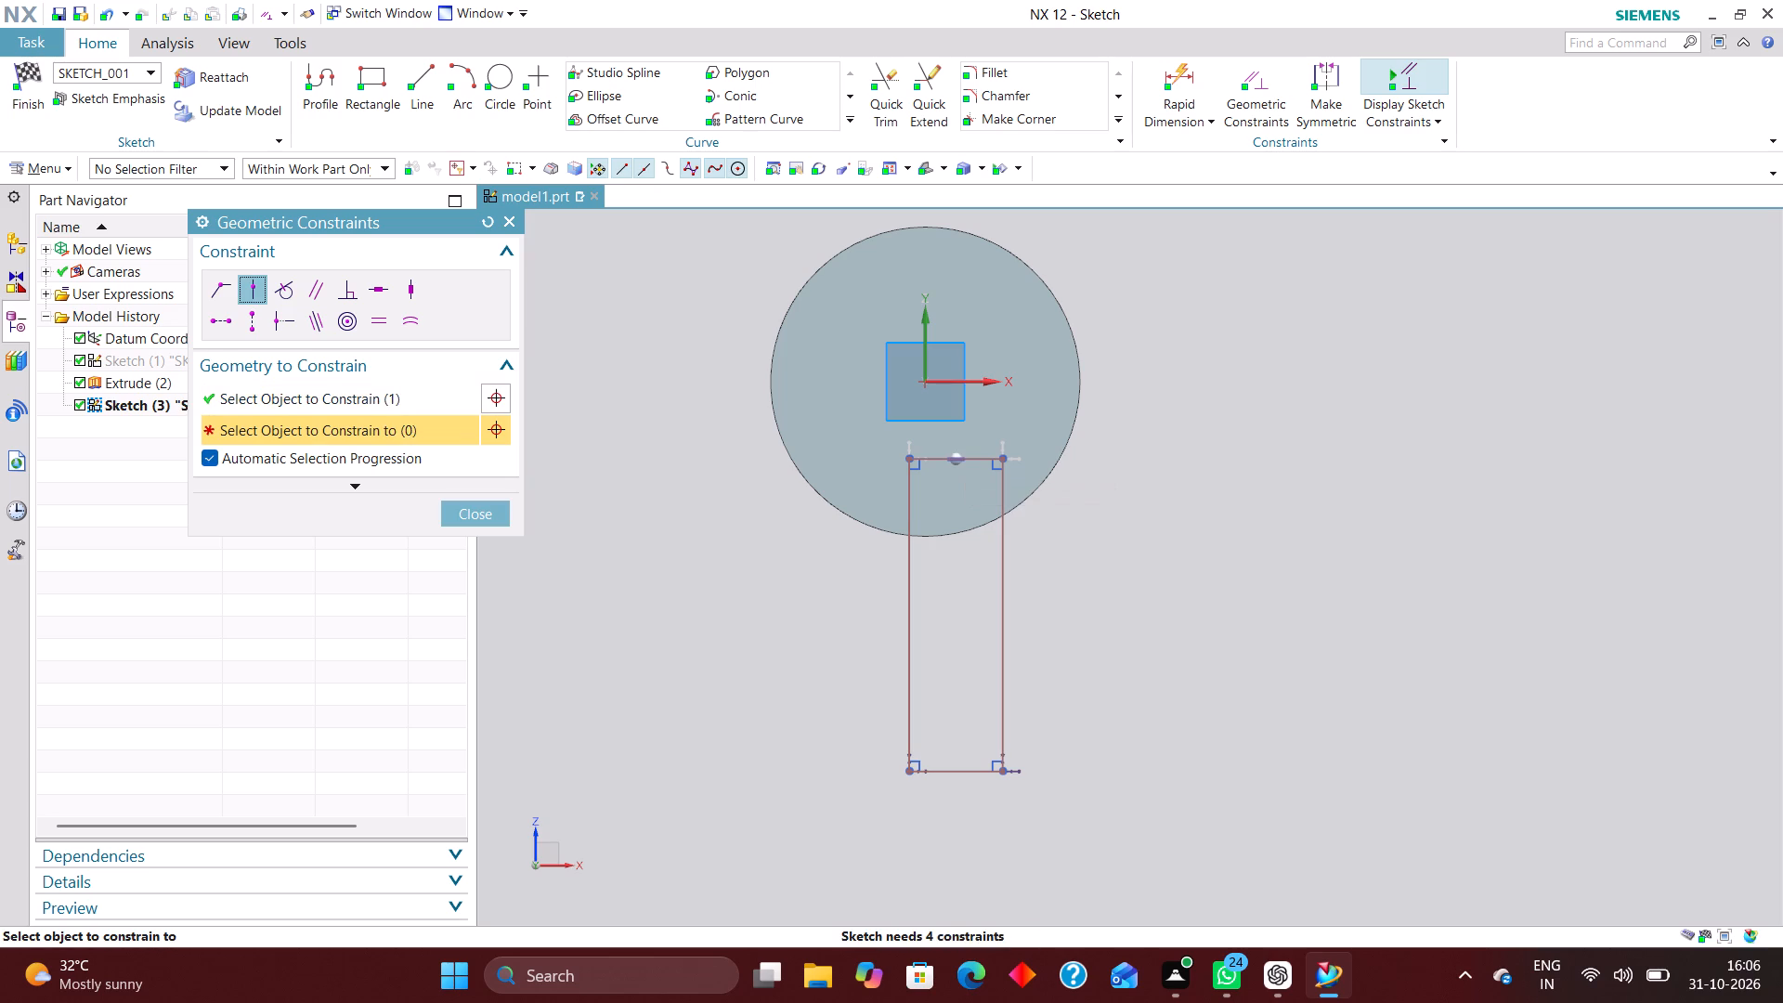
pyautogui.click(930, 345)
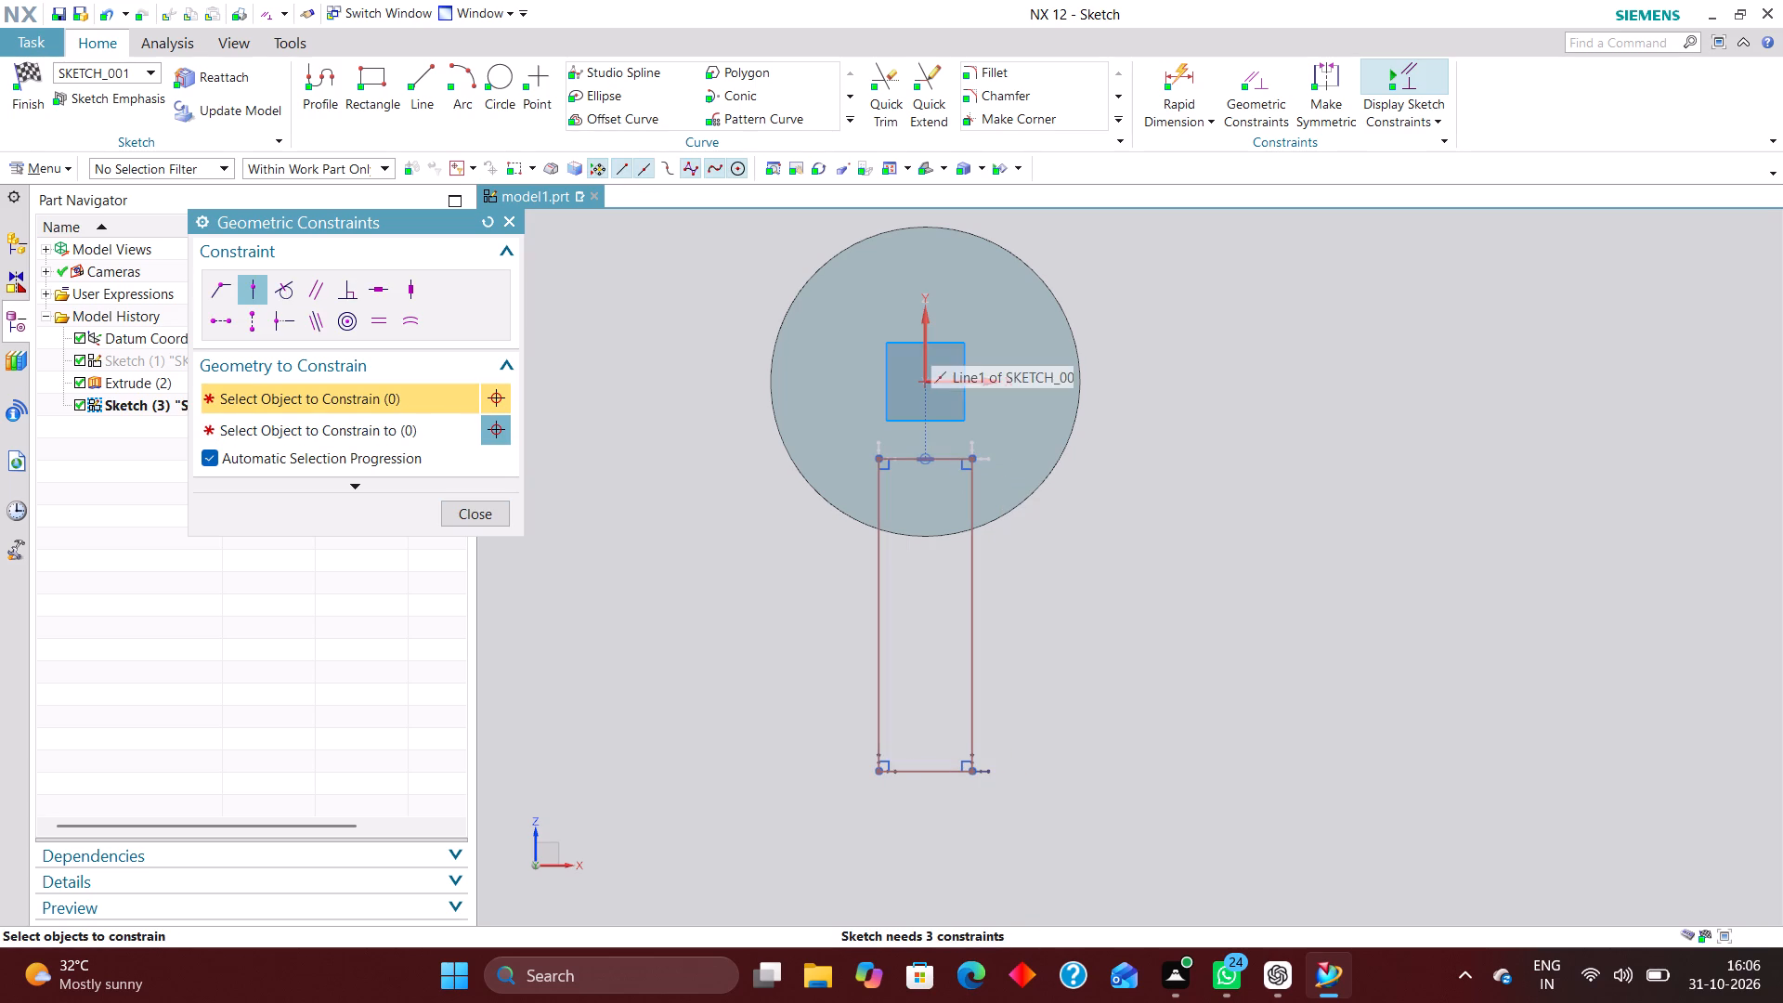
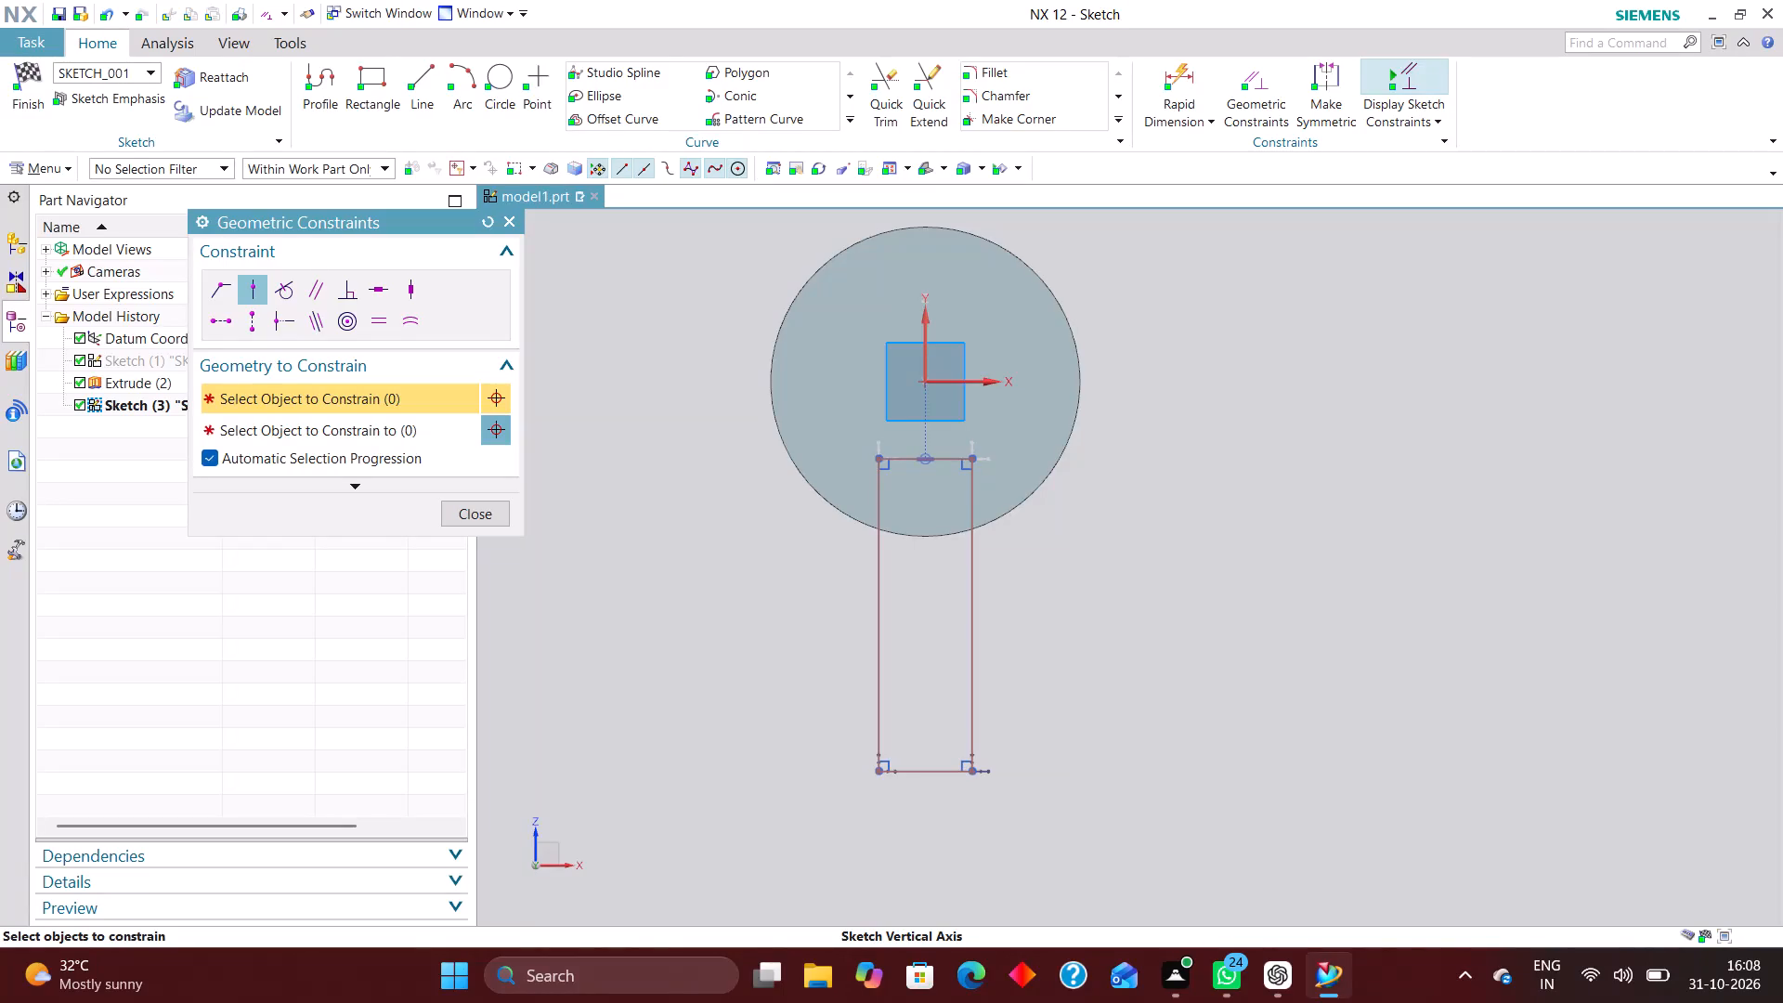
# Dimension the rectangle's width with Rapid Dimension and set it to 6 mm.
pyautogui.click(1180, 72)
pyautogui.click(953, 461)
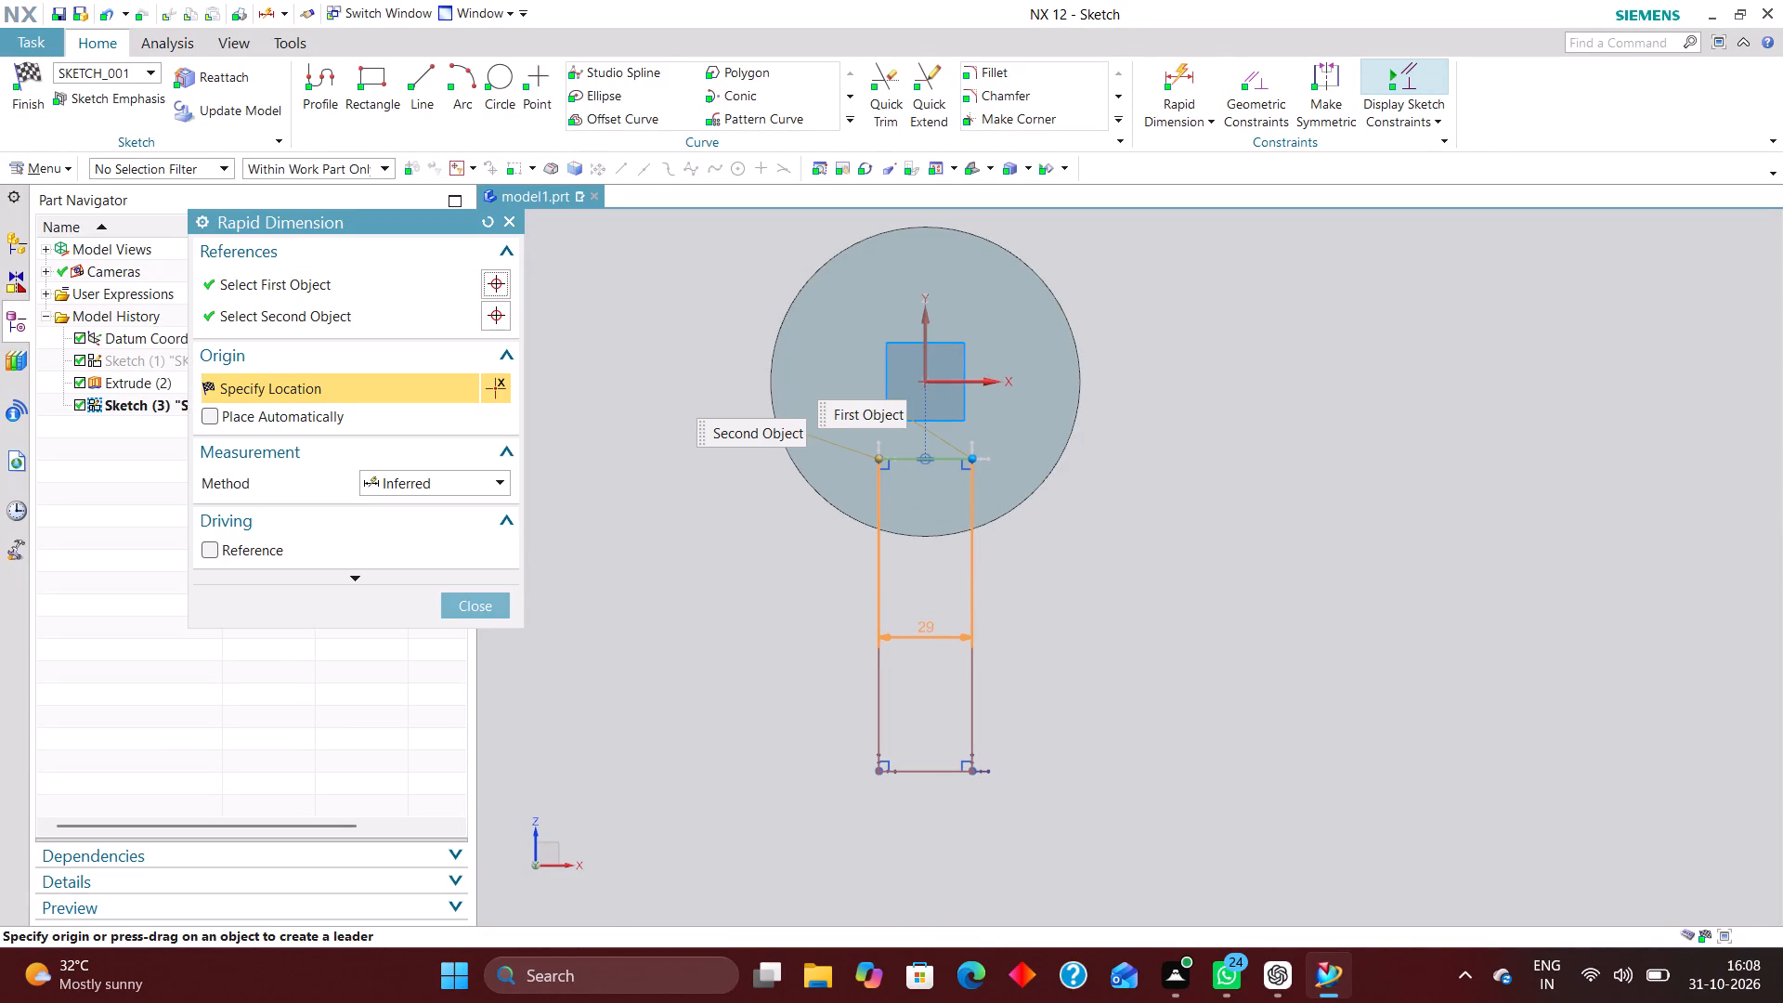
pyautogui.click(915, 626)
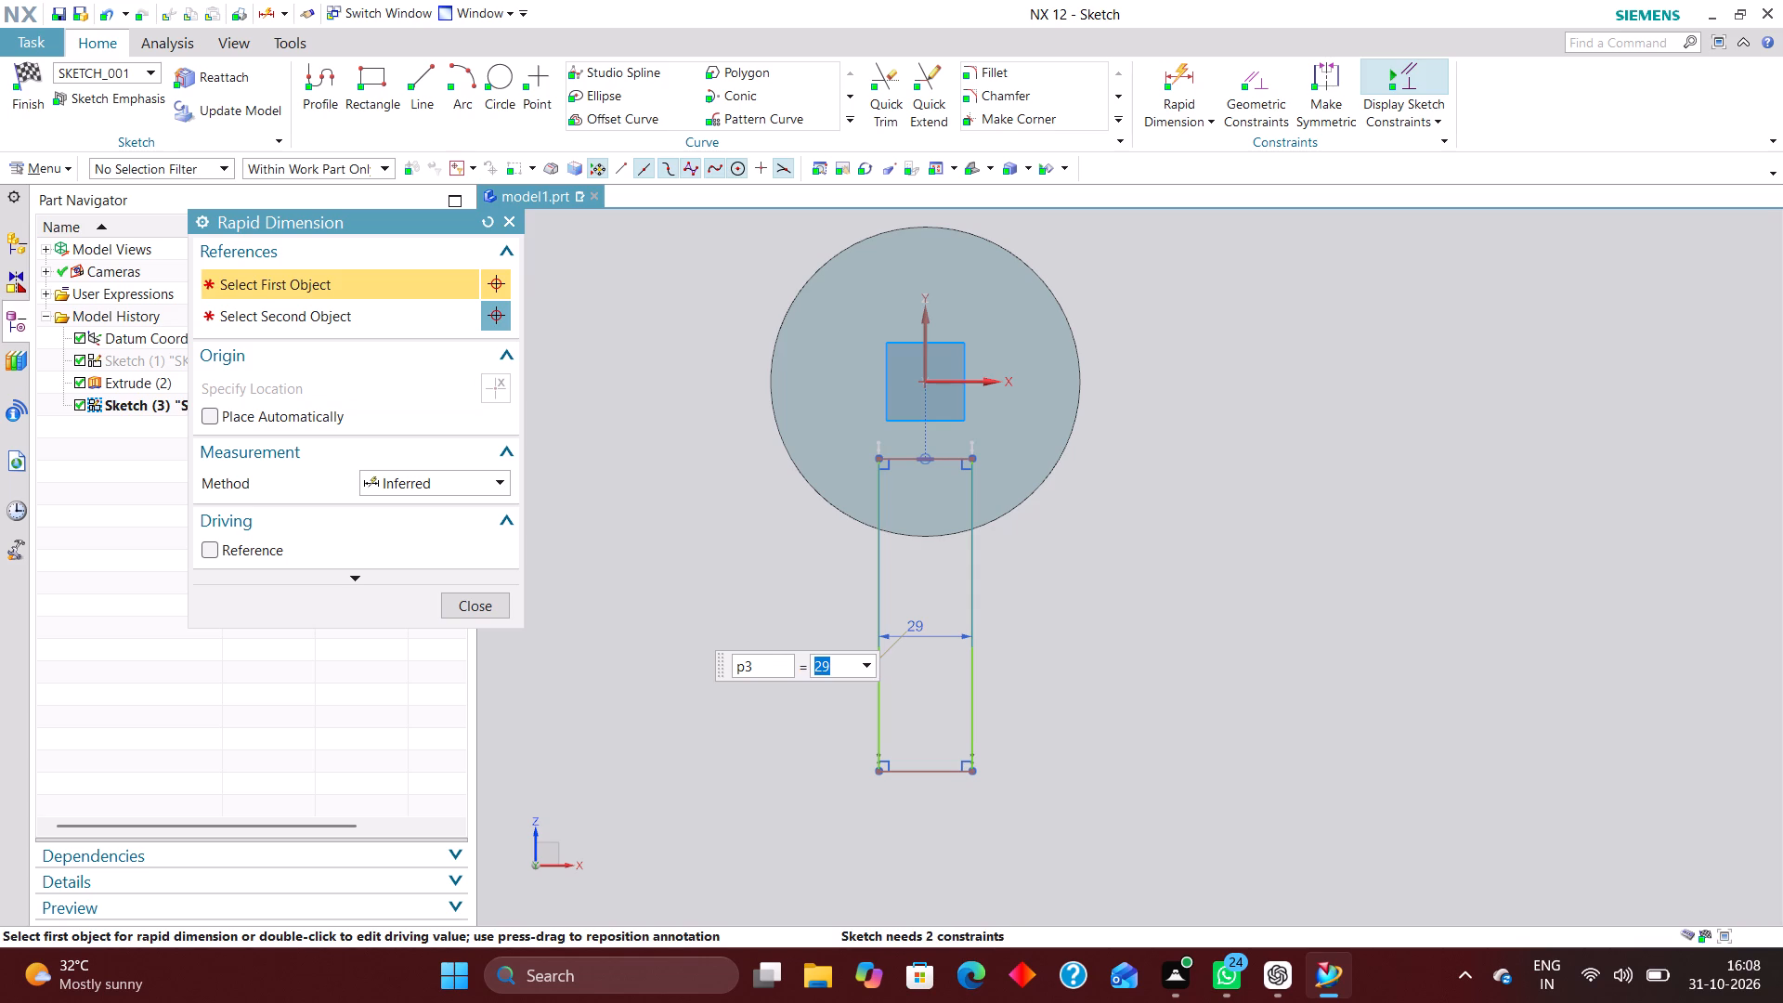
pyautogui.press('6')
pyautogui.press('Return')
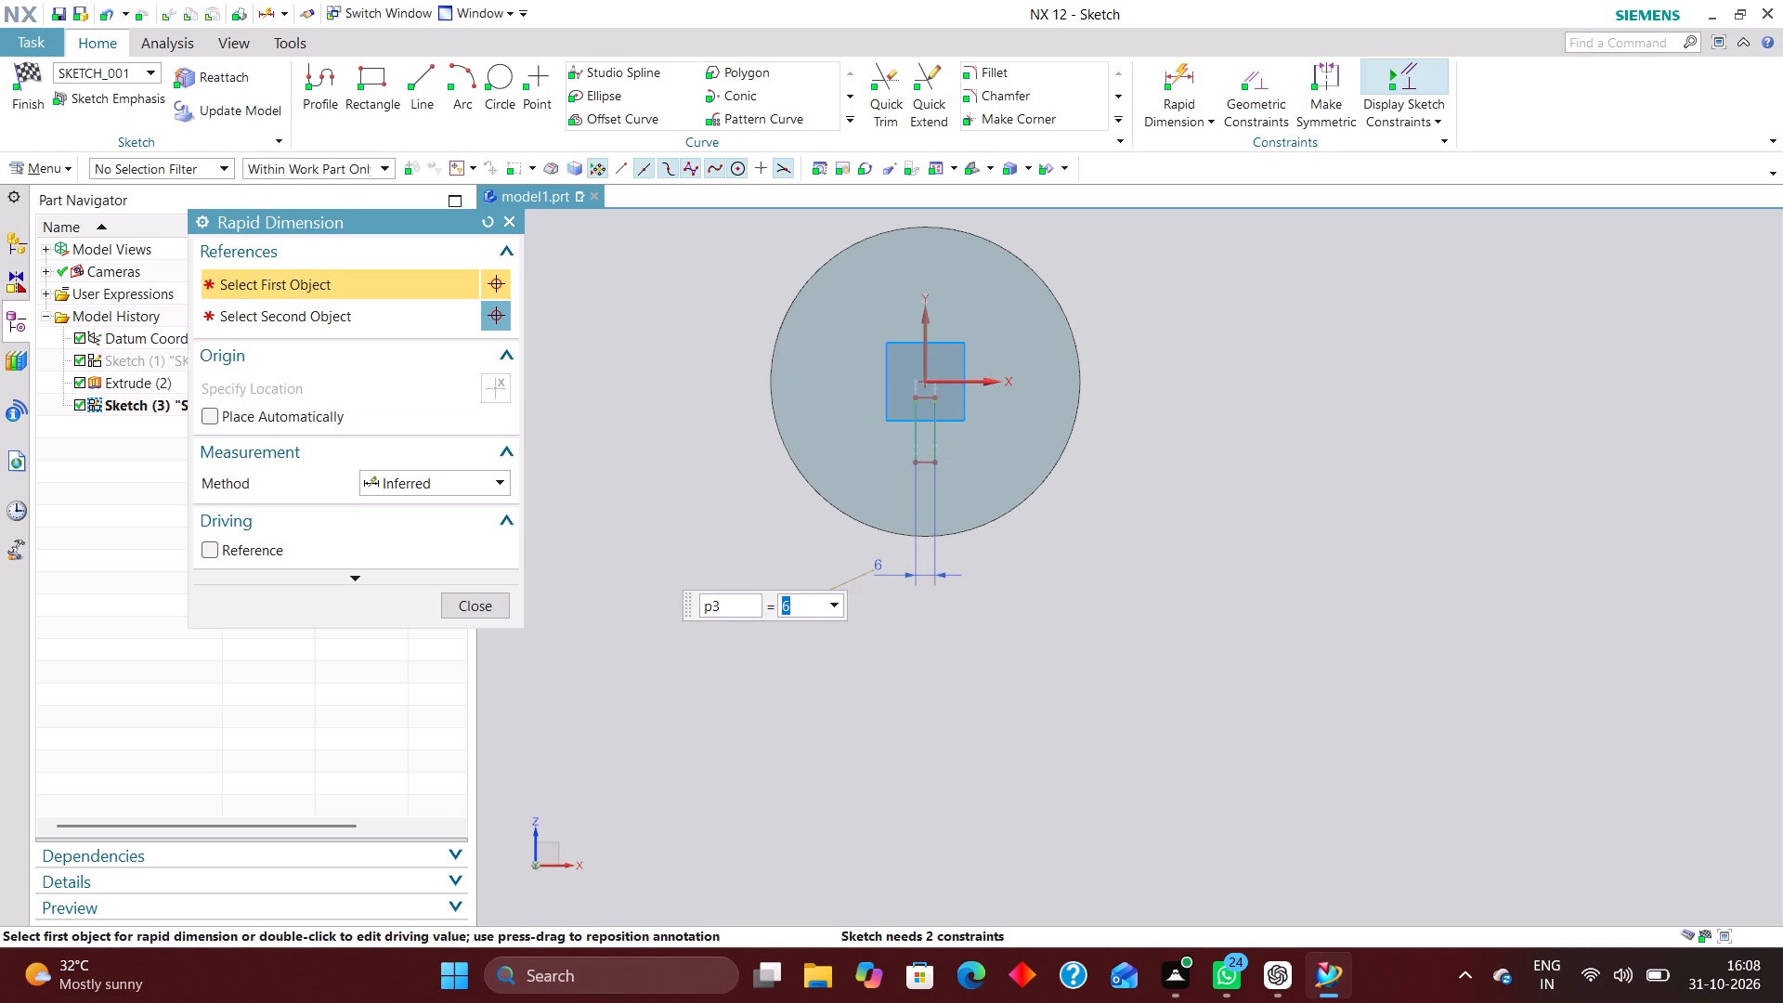
pyautogui.click(475, 610)
# Stretch the narrow rectangle downward by its bottom edge so that it extends well below the cylinder's lower edge.
pyautogui.scroll(3, 961, 491)
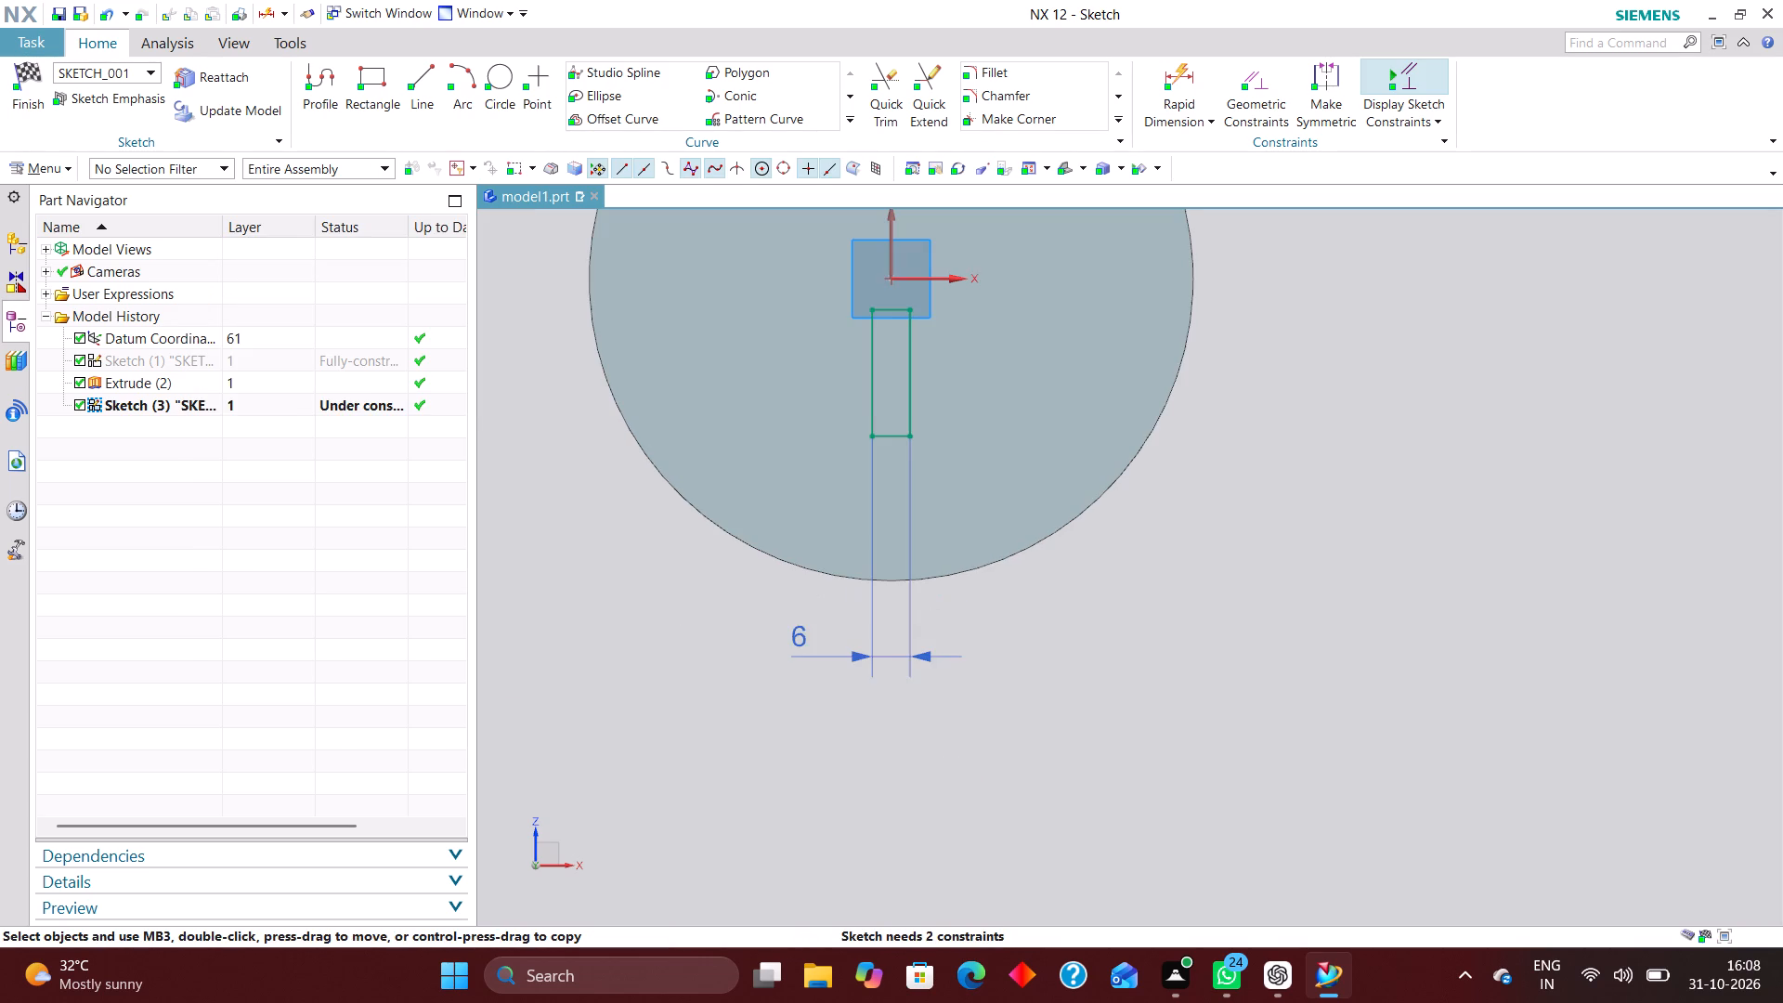
pyautogui.moveTo(892, 436); pyautogui.dragTo(889, 752)
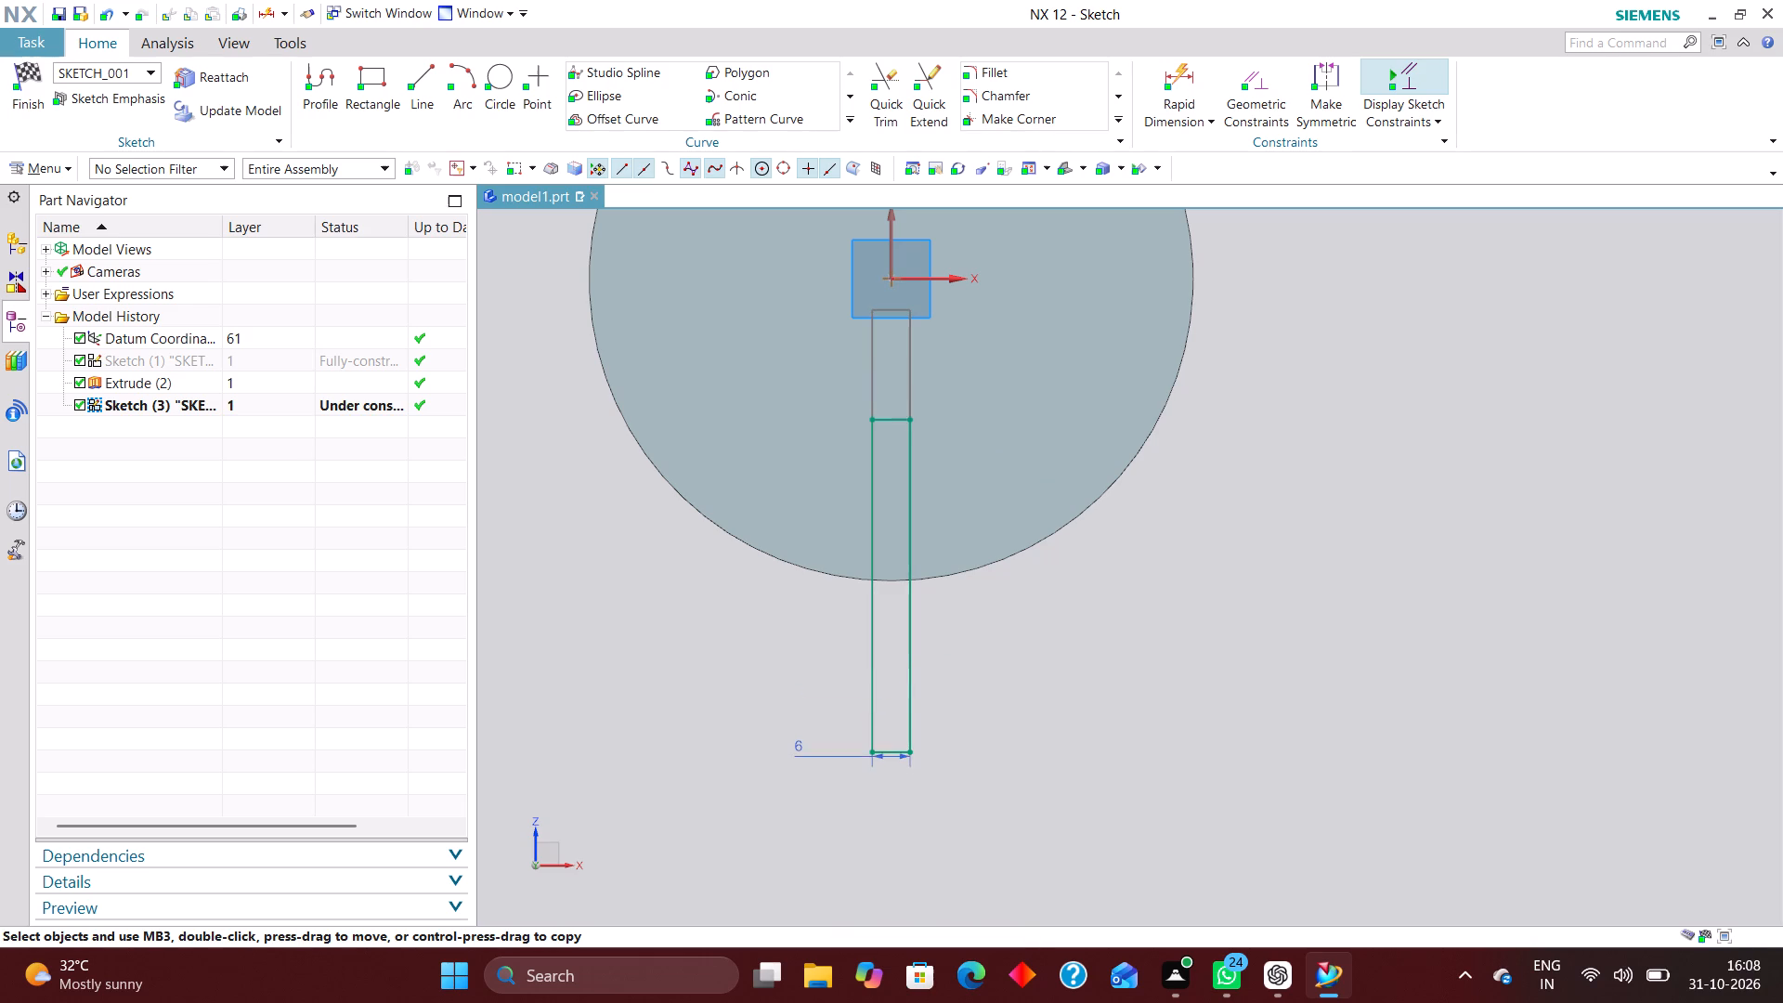
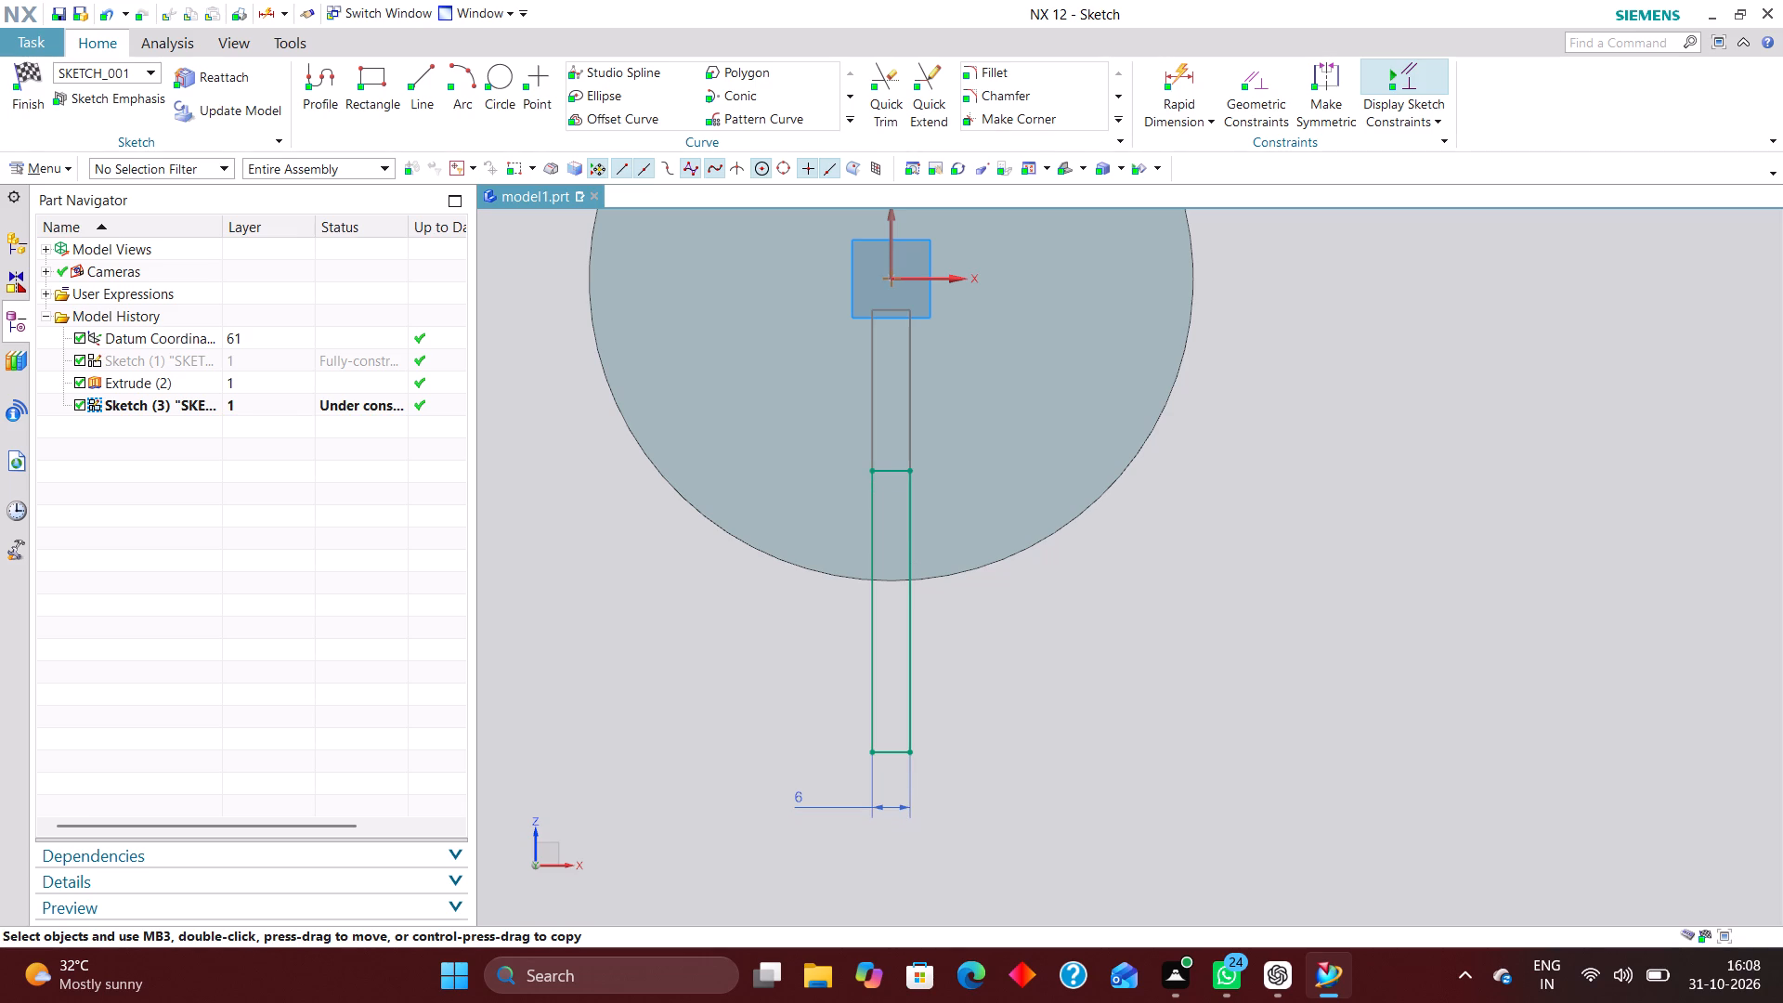
# Finish the sketch of the 6 mm wide rectangle and return to the part model.
pyautogui.scroll(-3, 897, 446)
pyautogui.scroll(1, 879, 445)
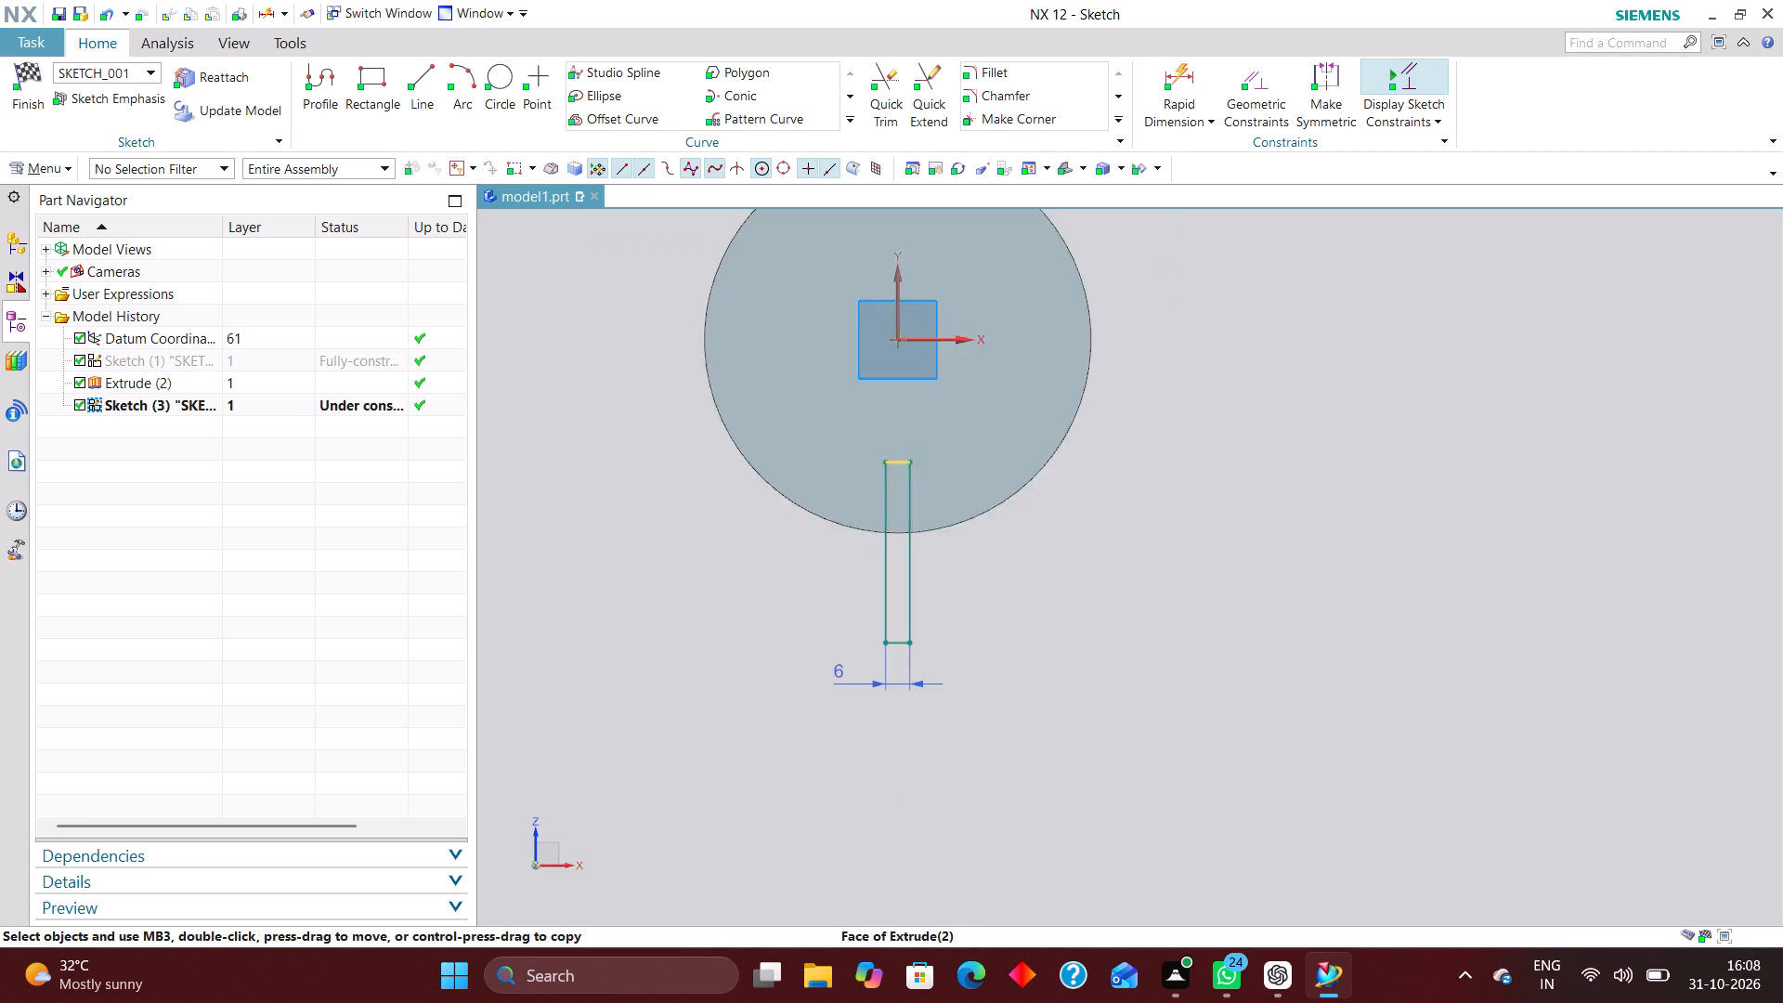
pyautogui.click(23, 69)
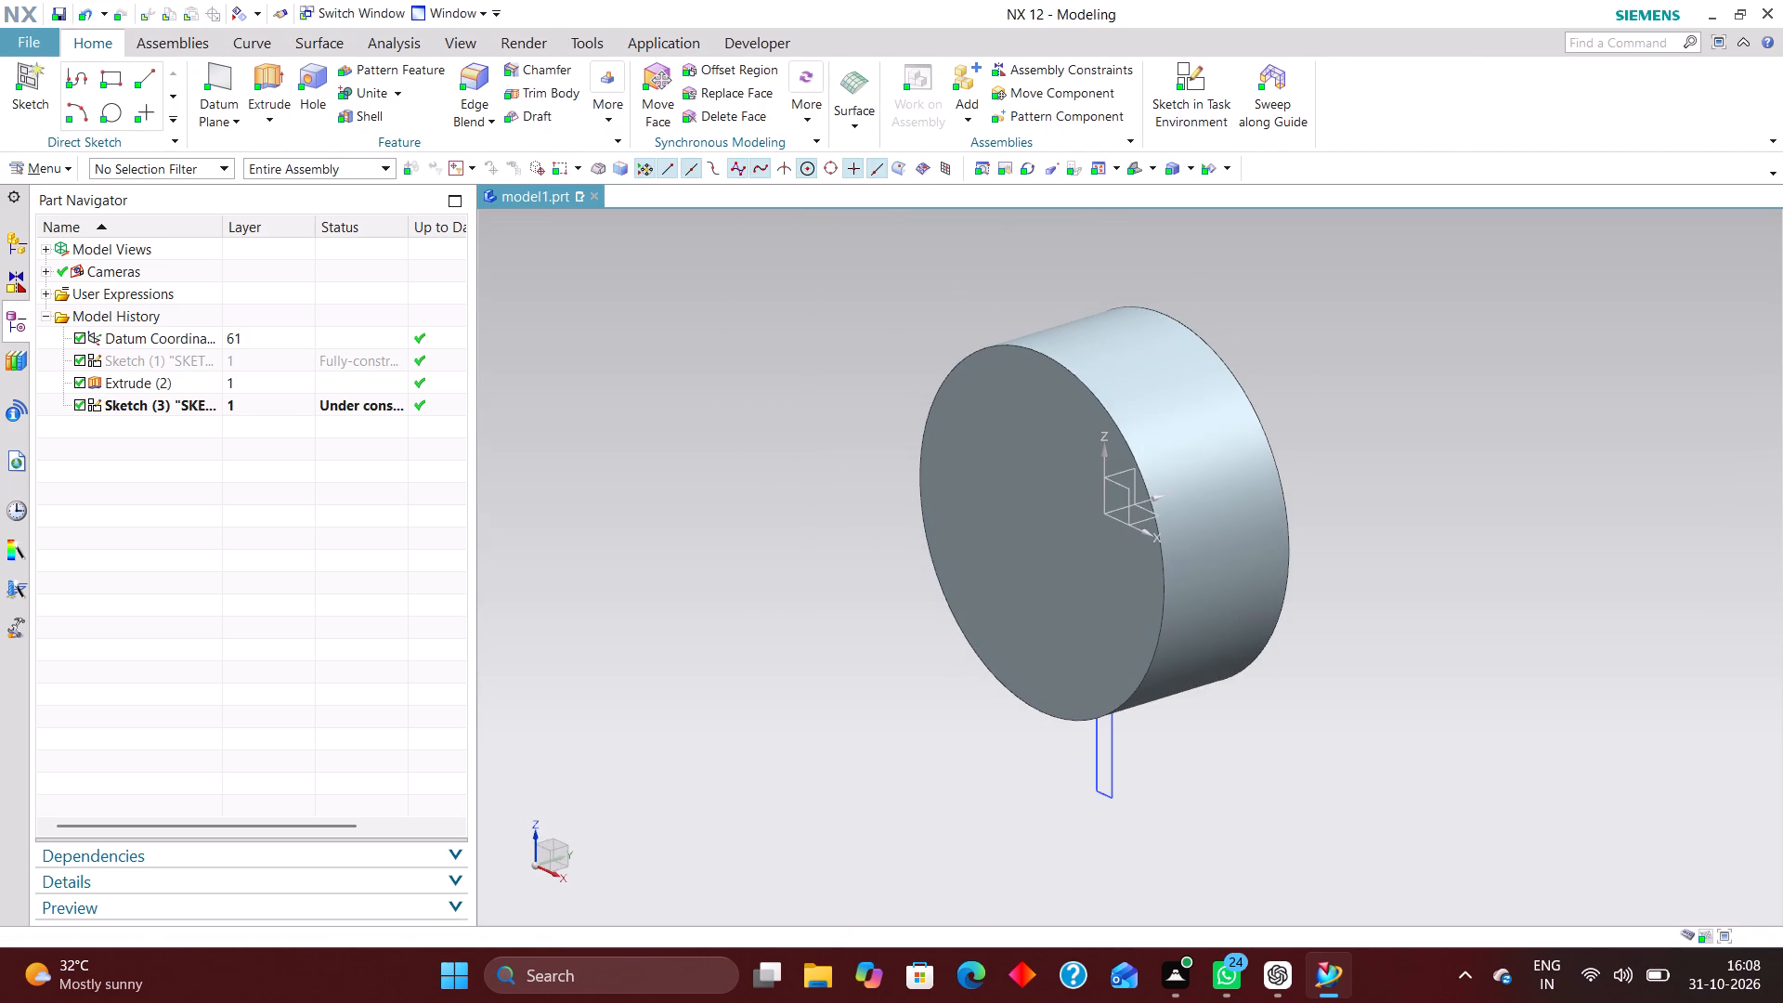
# Make the cylinder's Extrude (2) the current feature, rolling the model back to before the rectangle sketch.
pyautogui.click(268, 384)
pyautogui.rightClick(267, 381)
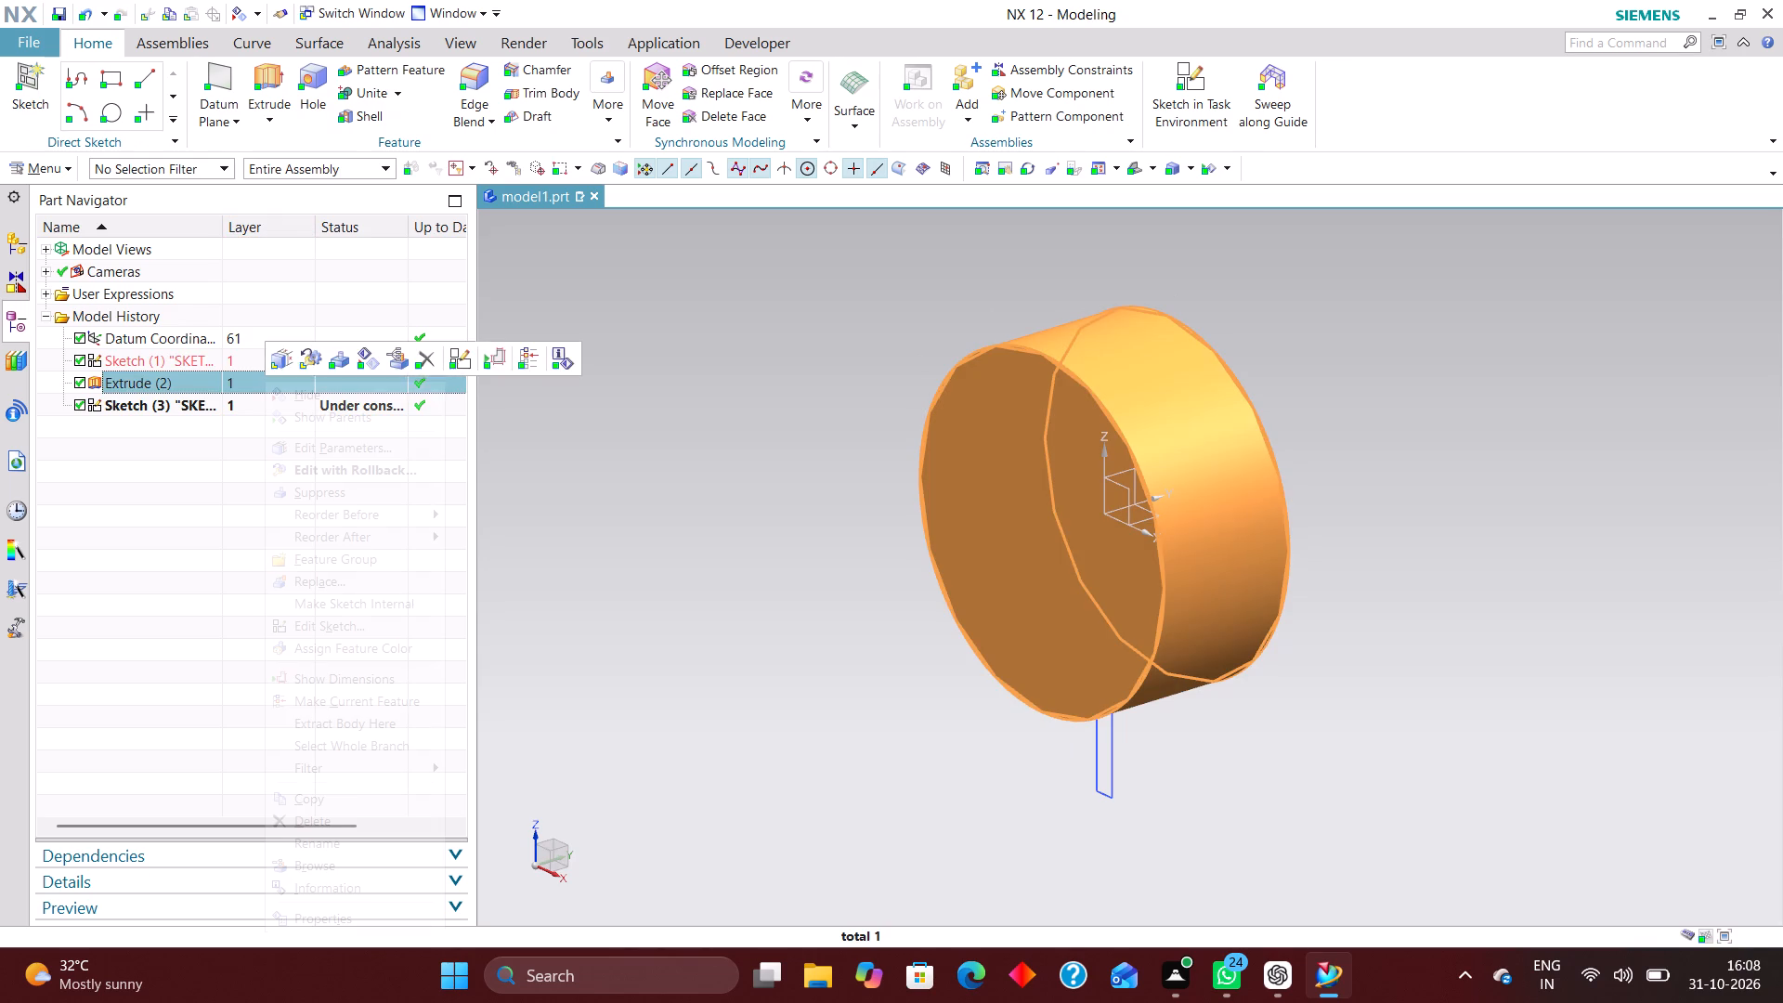
pyautogui.click(525, 353)
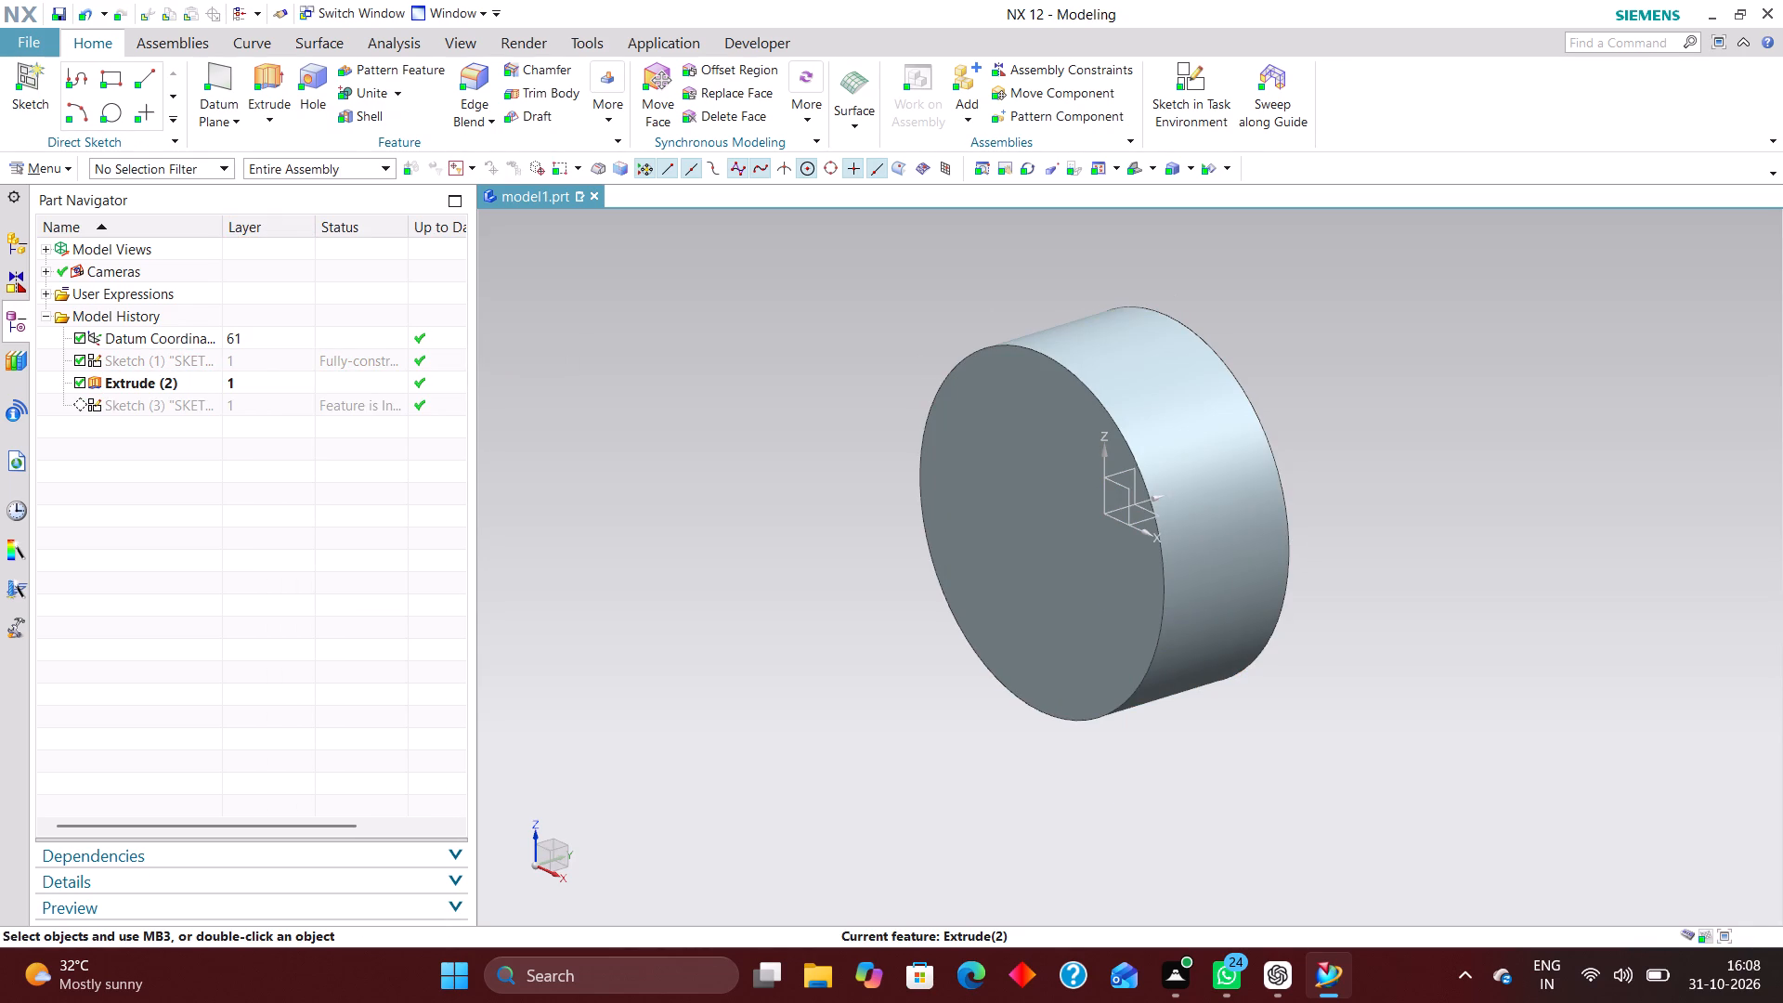
# Create a new on-plane sketch on the XZ plane of the datum coordinate system.
pyautogui.click(1190, 76)
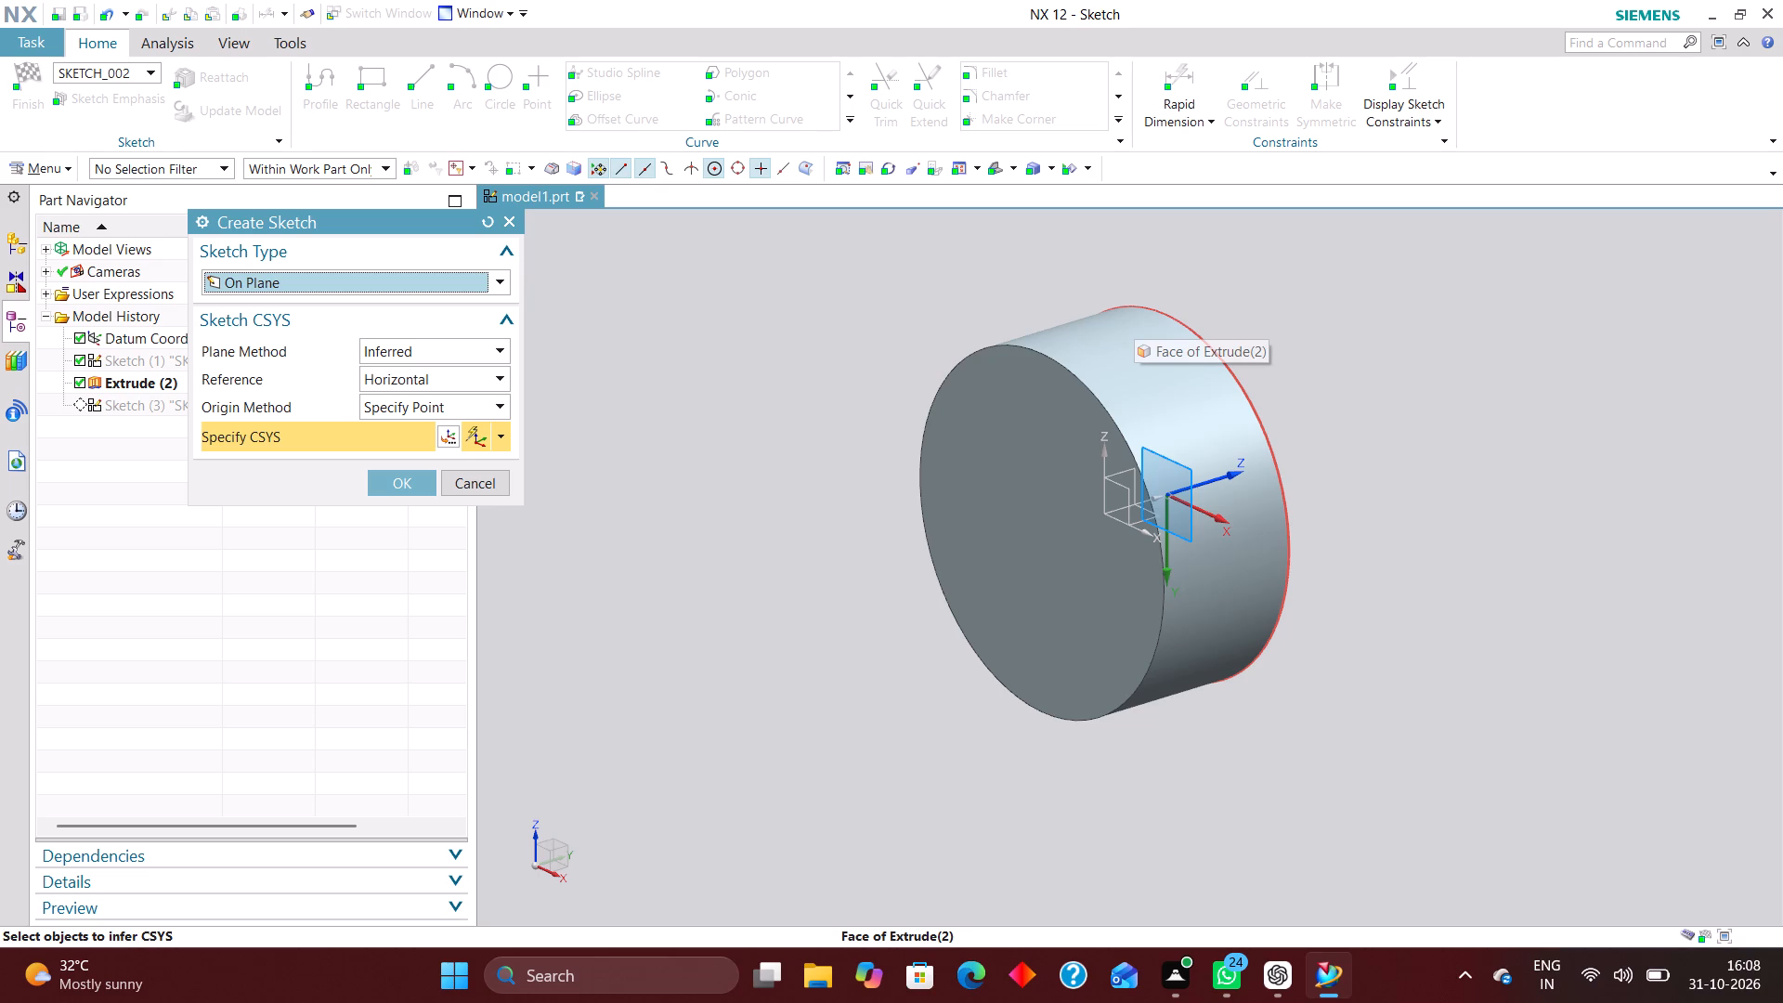
pyautogui.click(1126, 490)
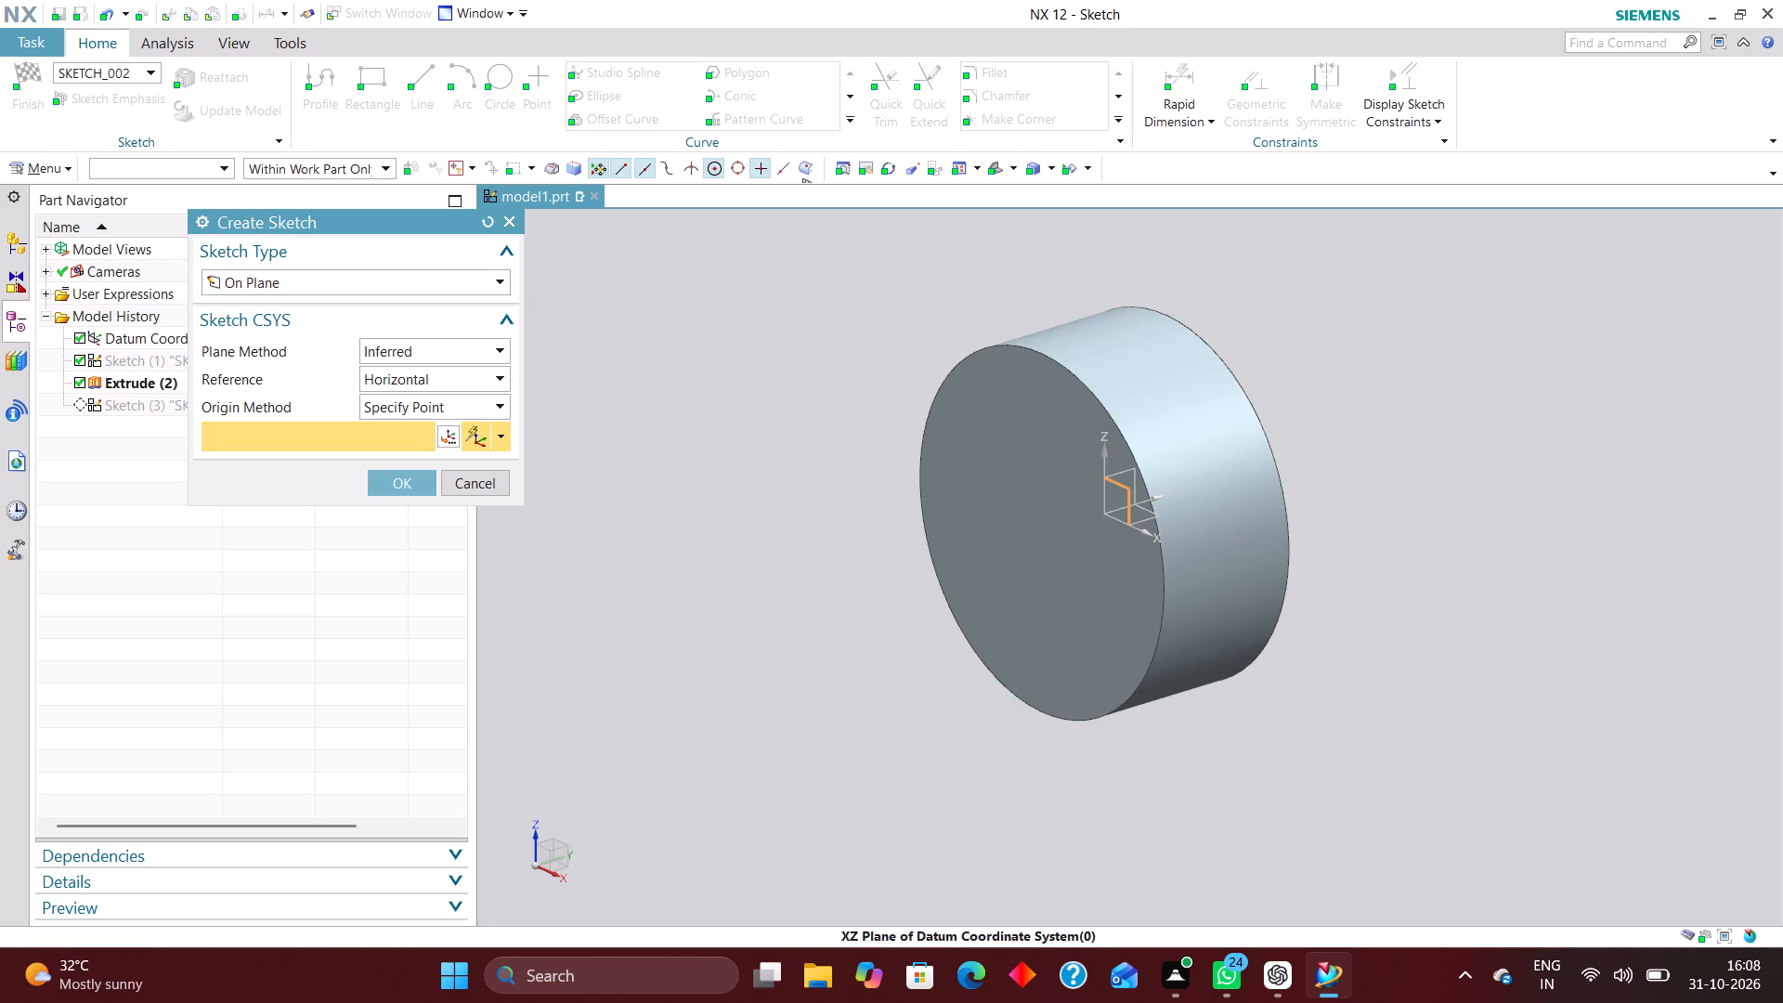
pyautogui.click(410, 484)
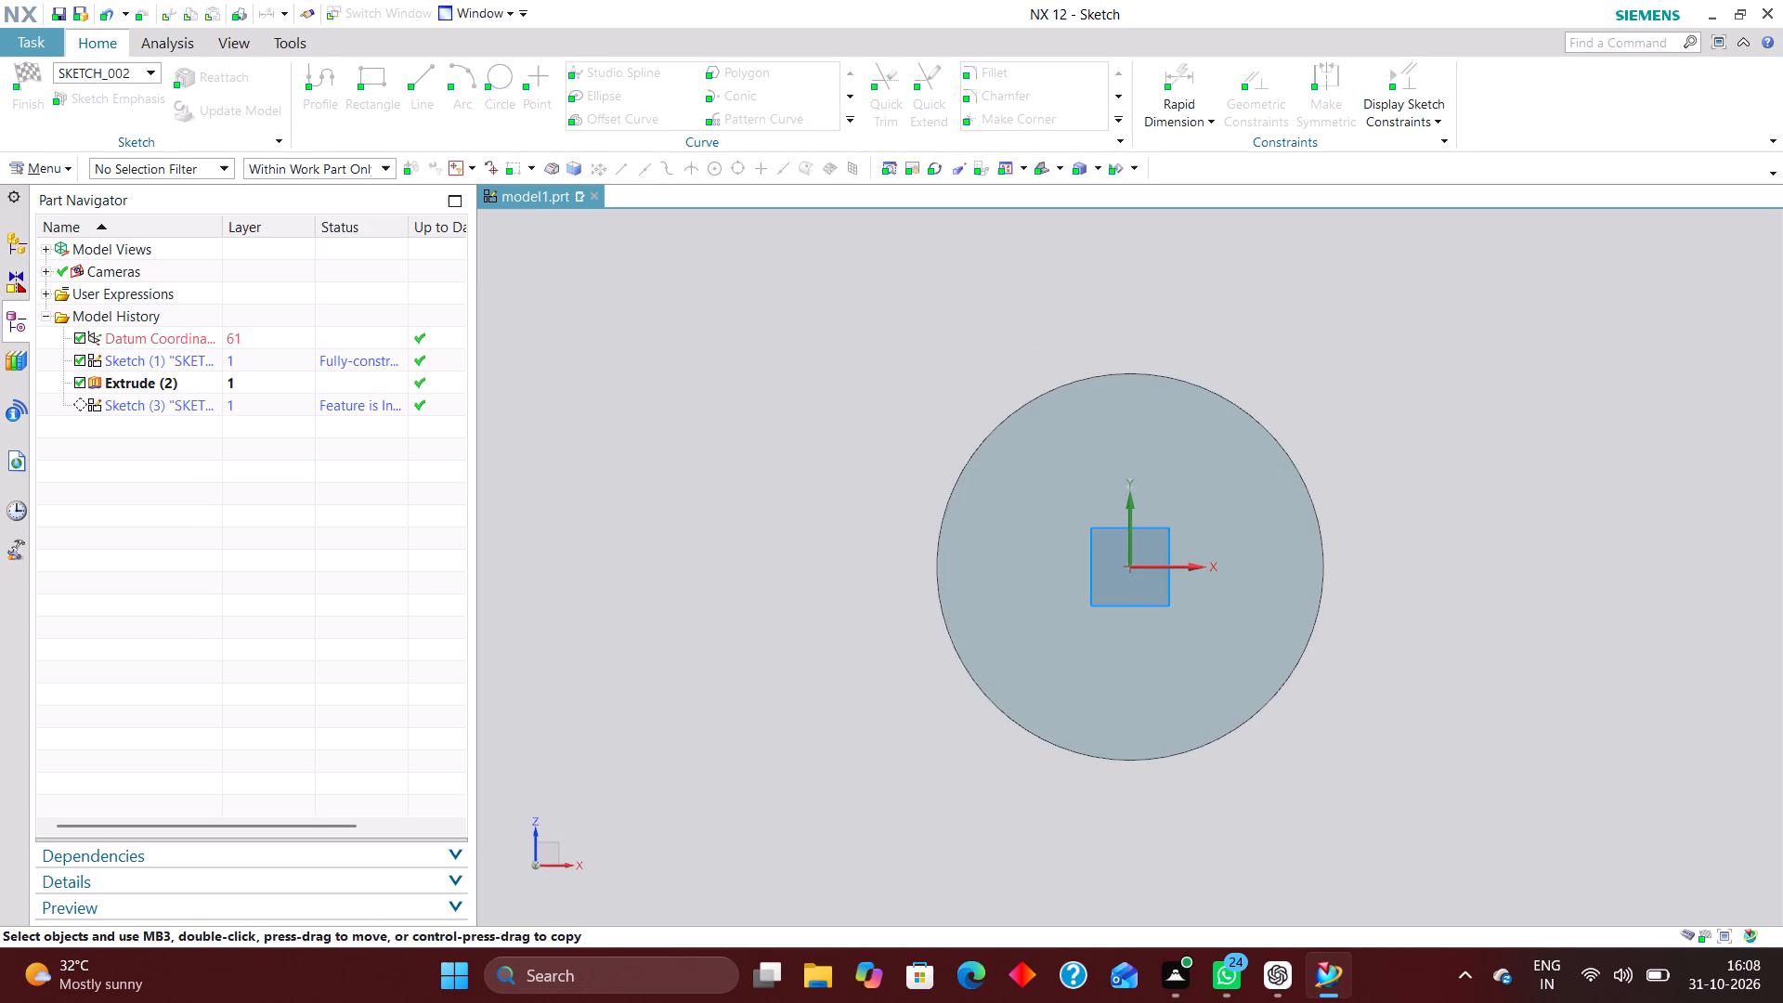
# Draw a vertical line on each side of the cylinder's lower half, the first about 56 mm long and the second slightly longer.
pyautogui.scroll(-2, 864, 443)
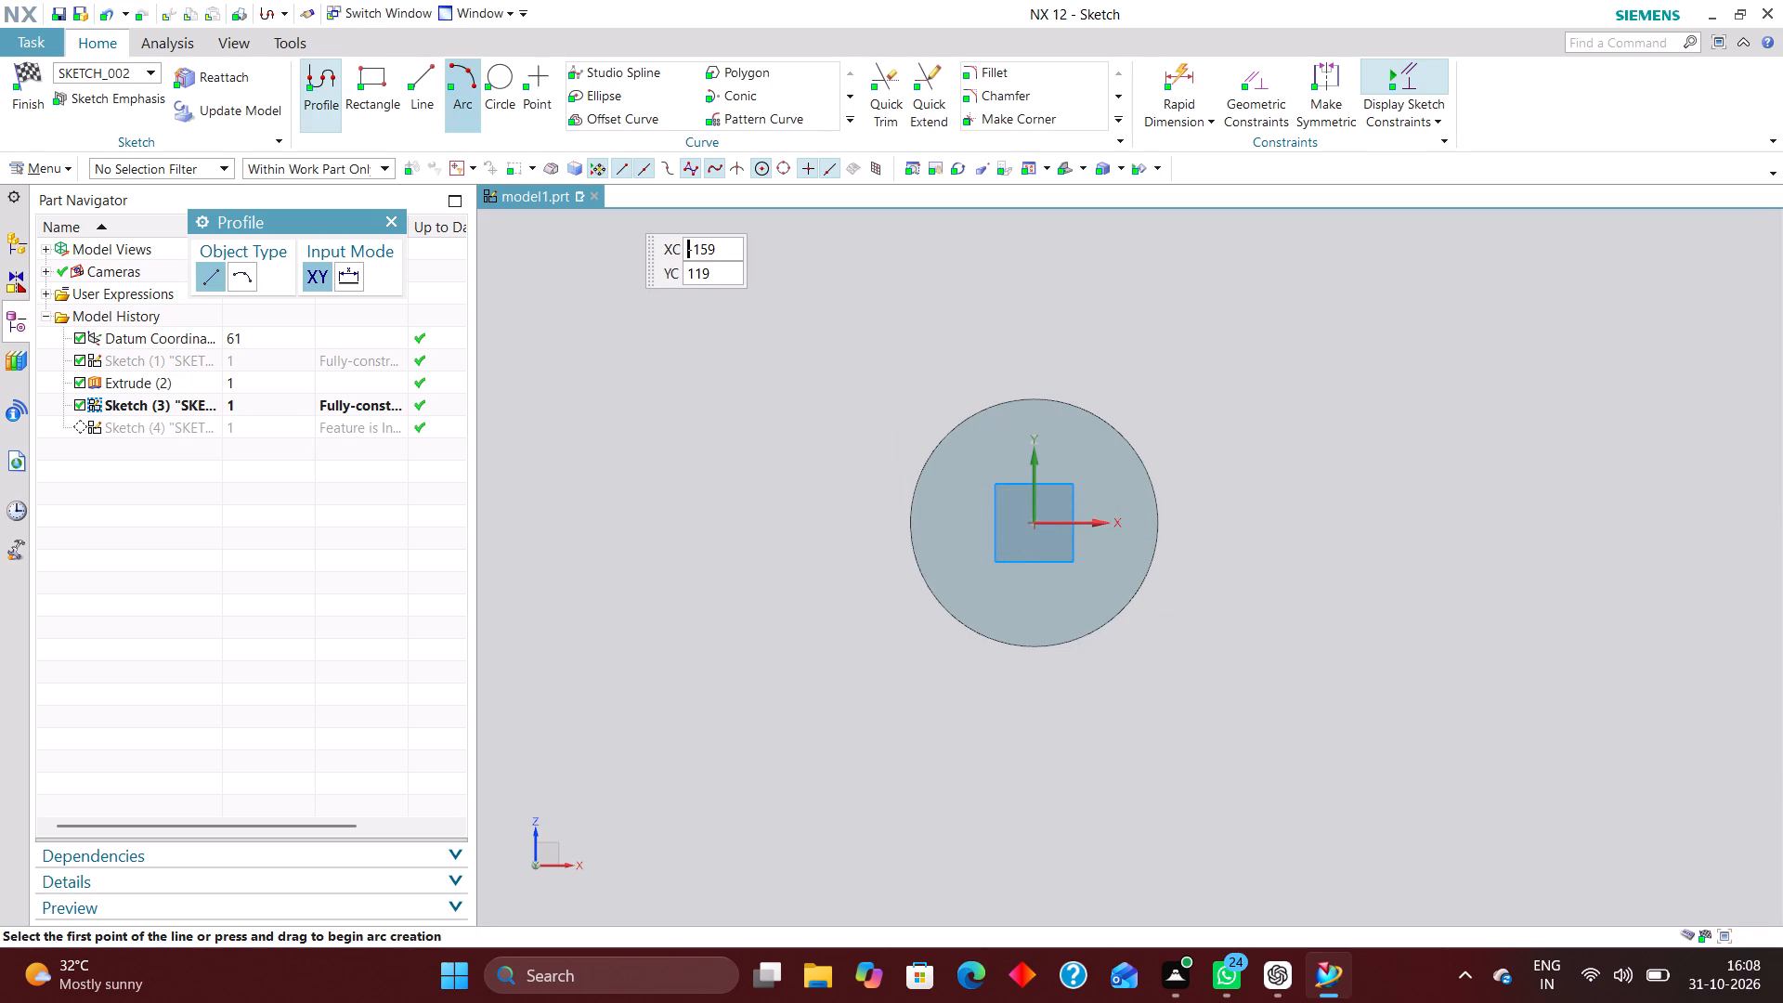
pyautogui.click(499, 76)
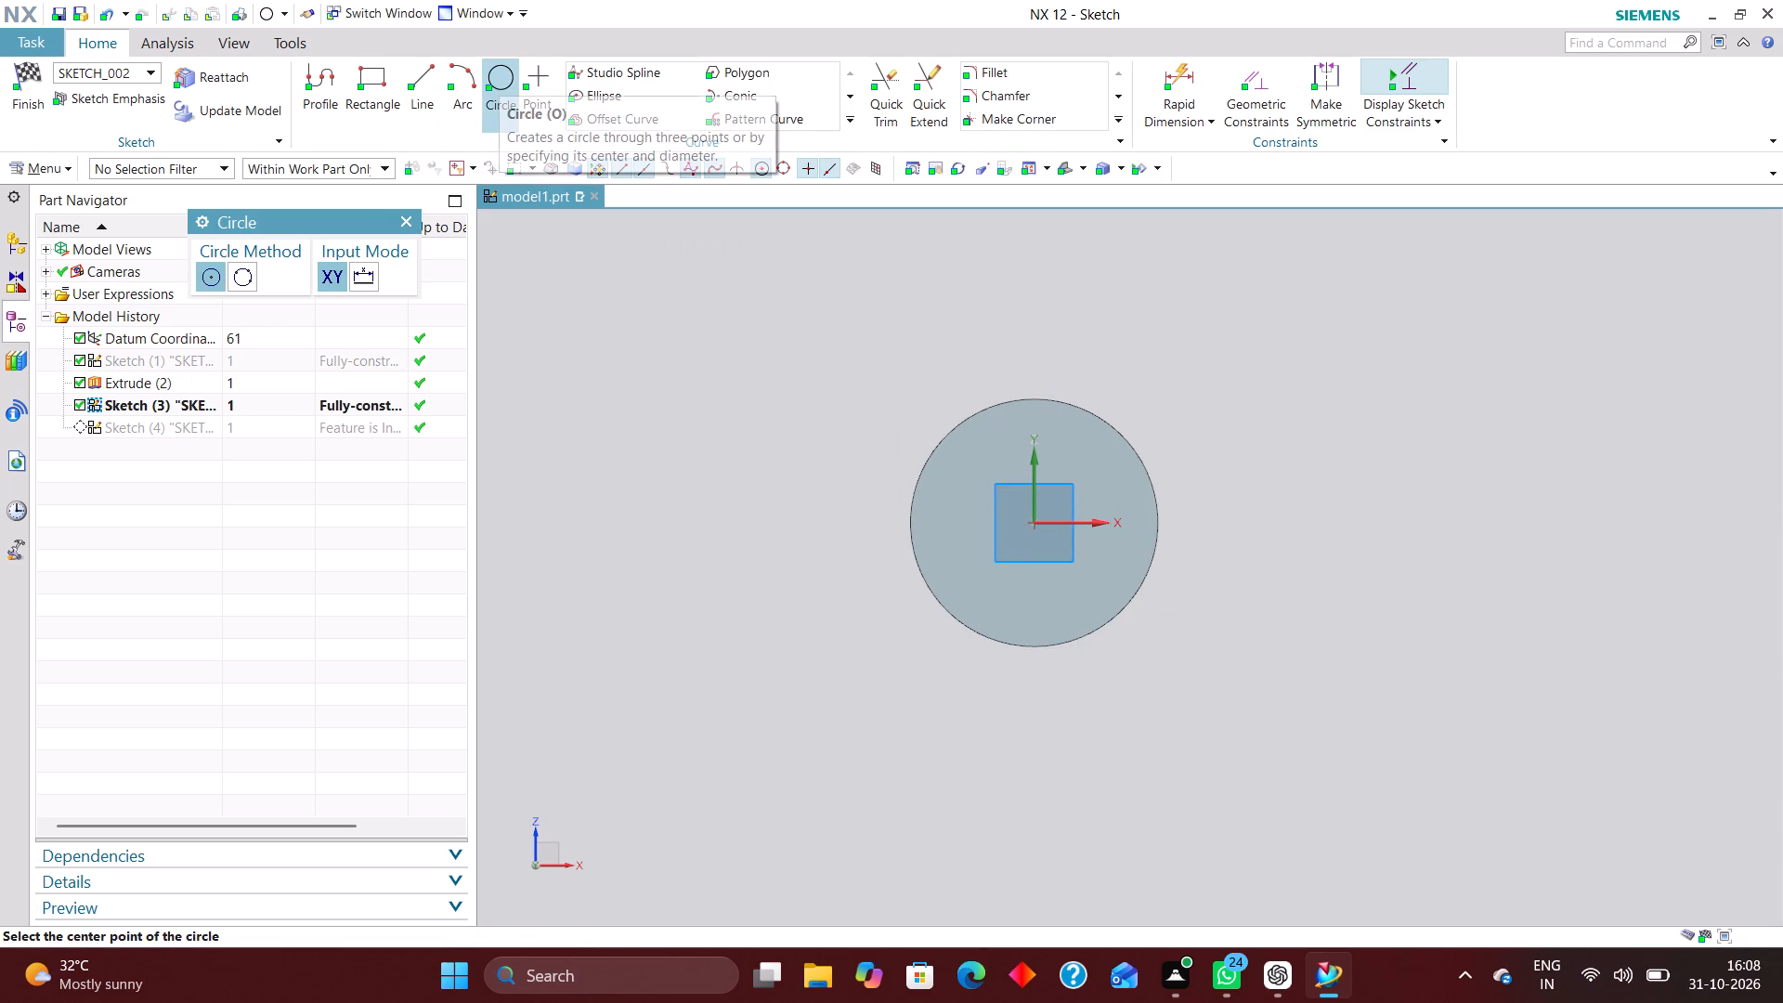
pyautogui.click(423, 70)
pyautogui.click(897, 575)
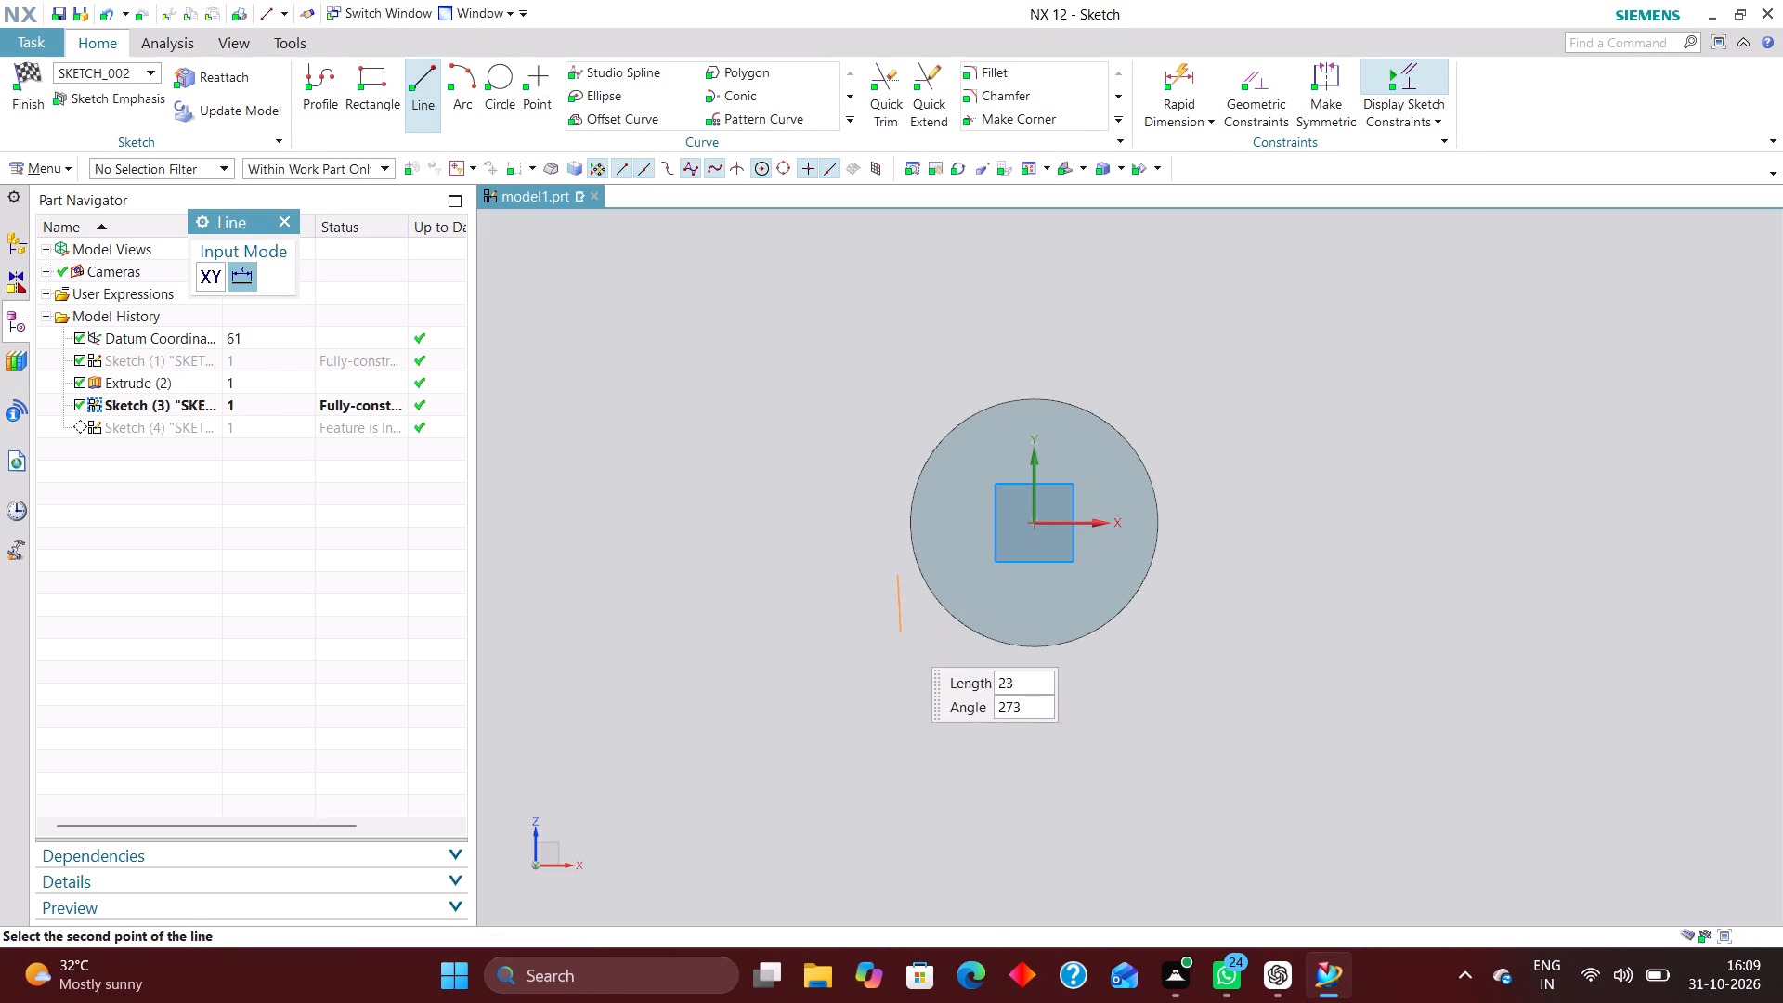
pyautogui.click(901, 720)
pyautogui.click(1192, 564)
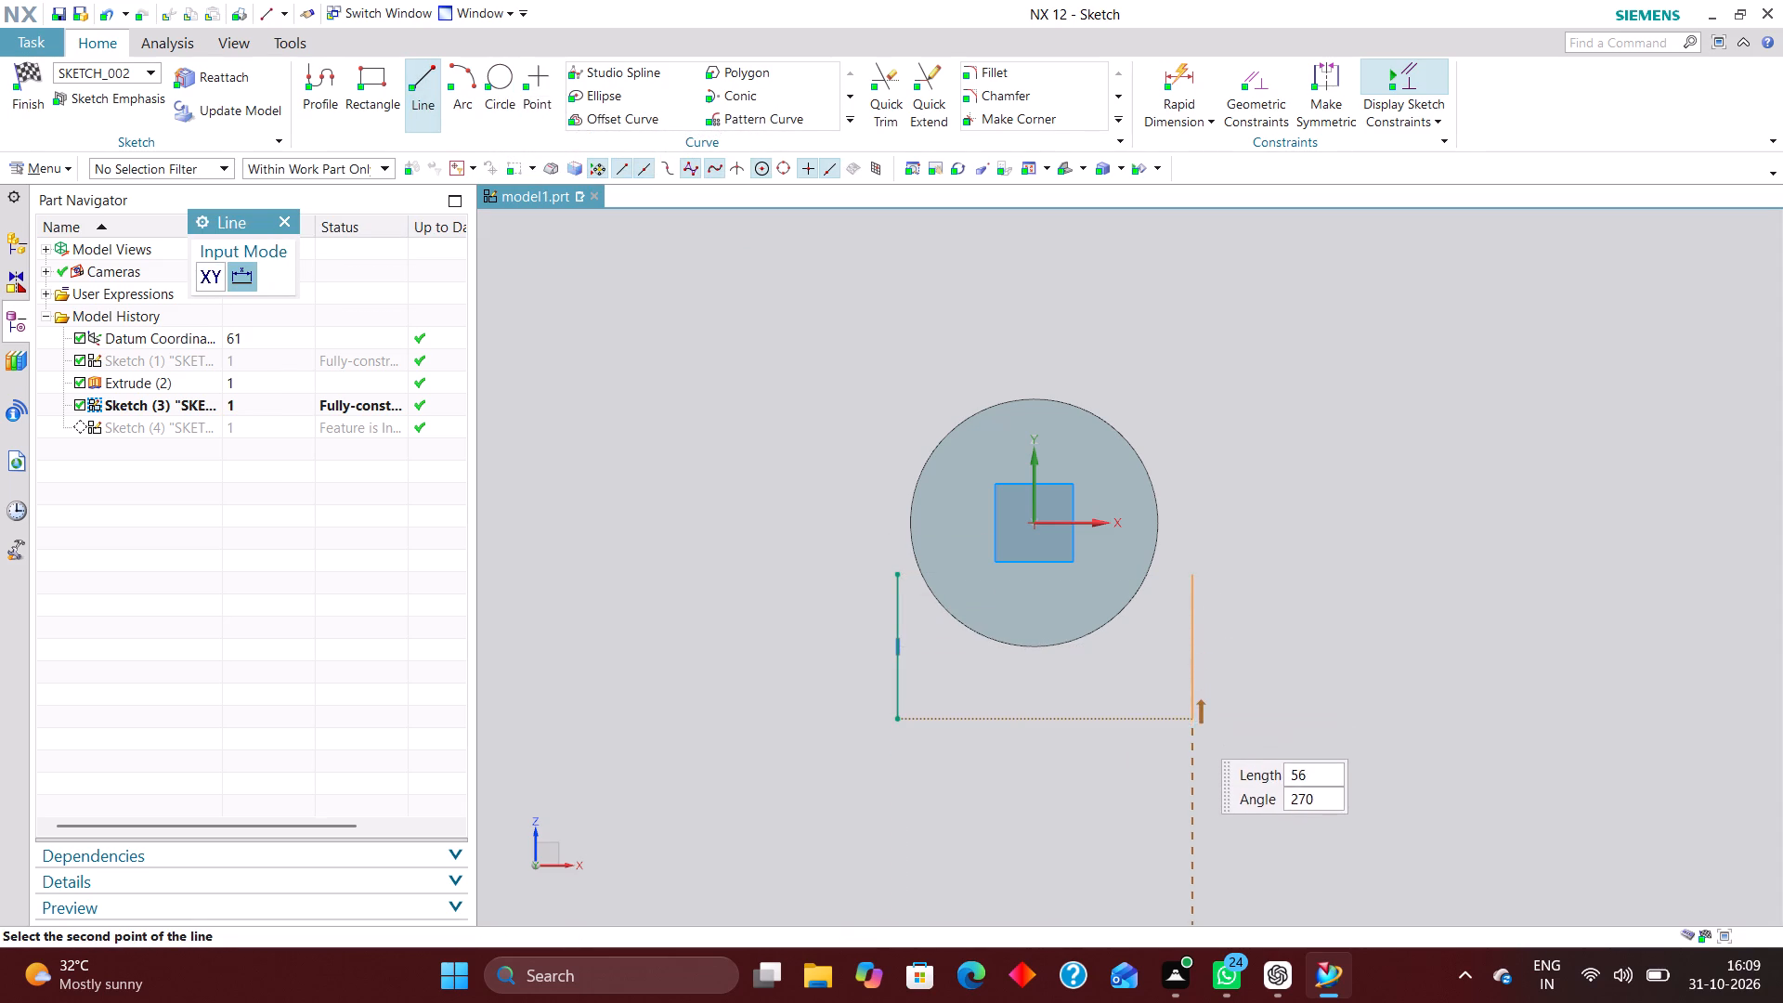
pyautogui.click(1191, 734)
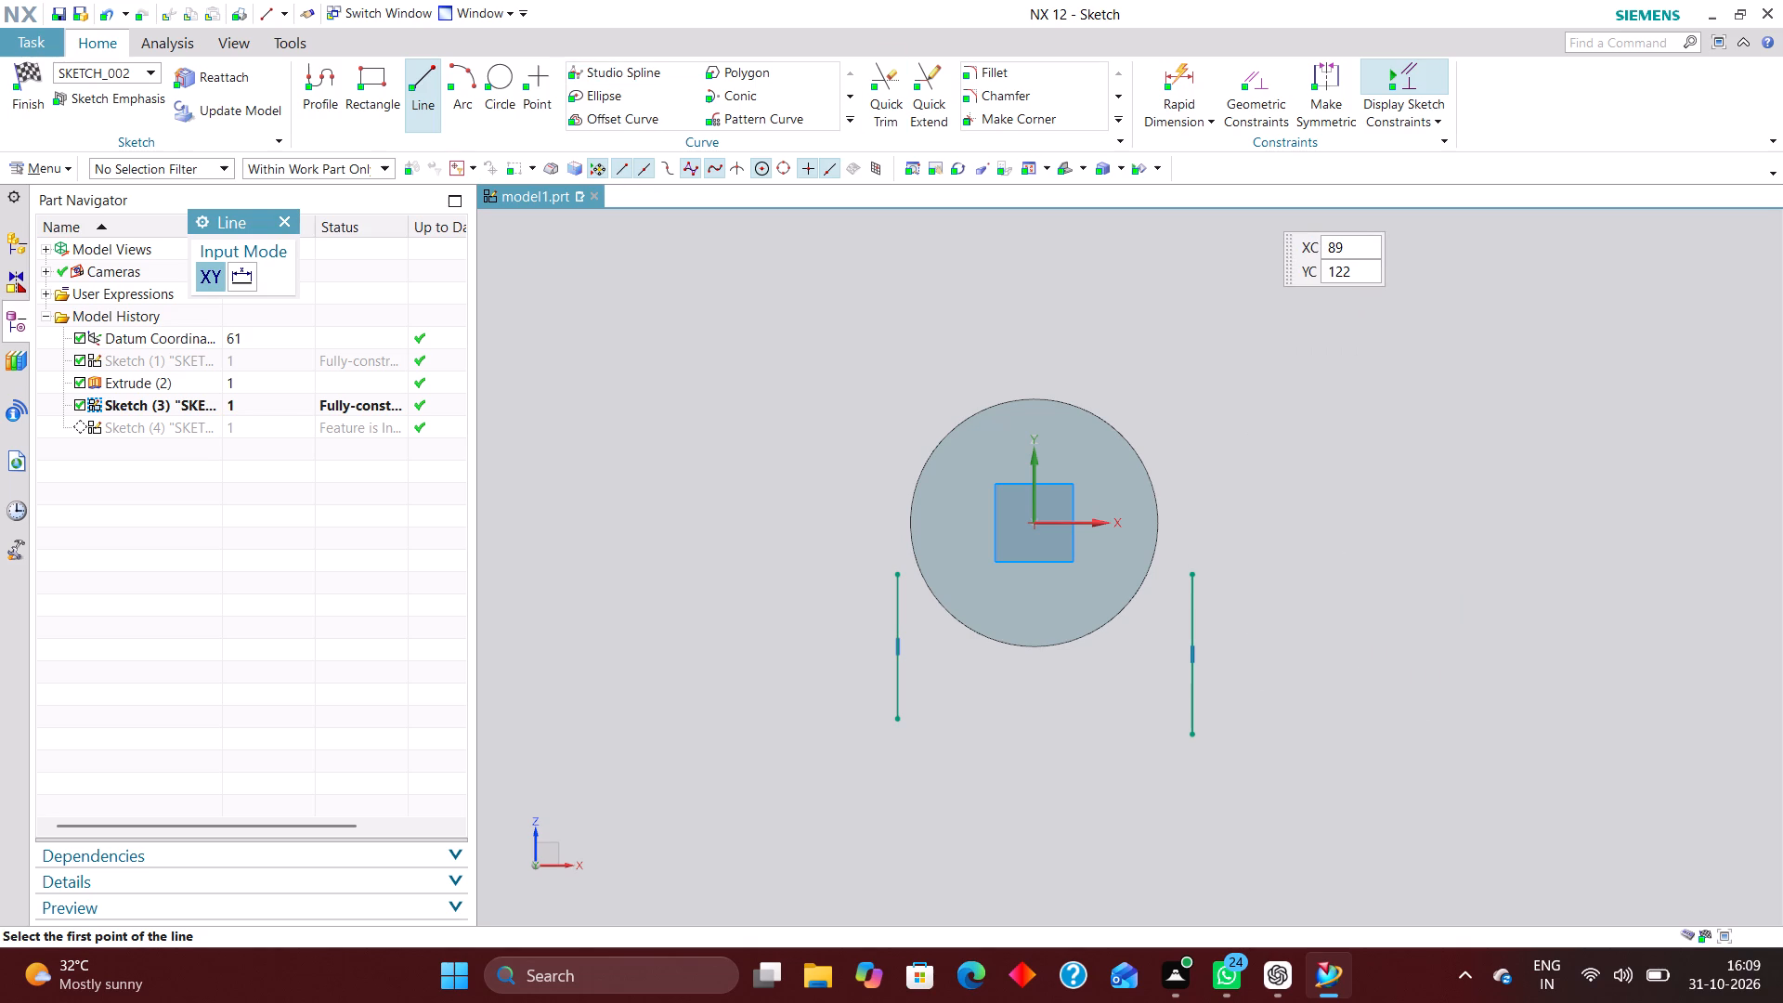
# Draw a 96 mm diameter circle centred on the sketch origin.
pyautogui.click(494, 76)
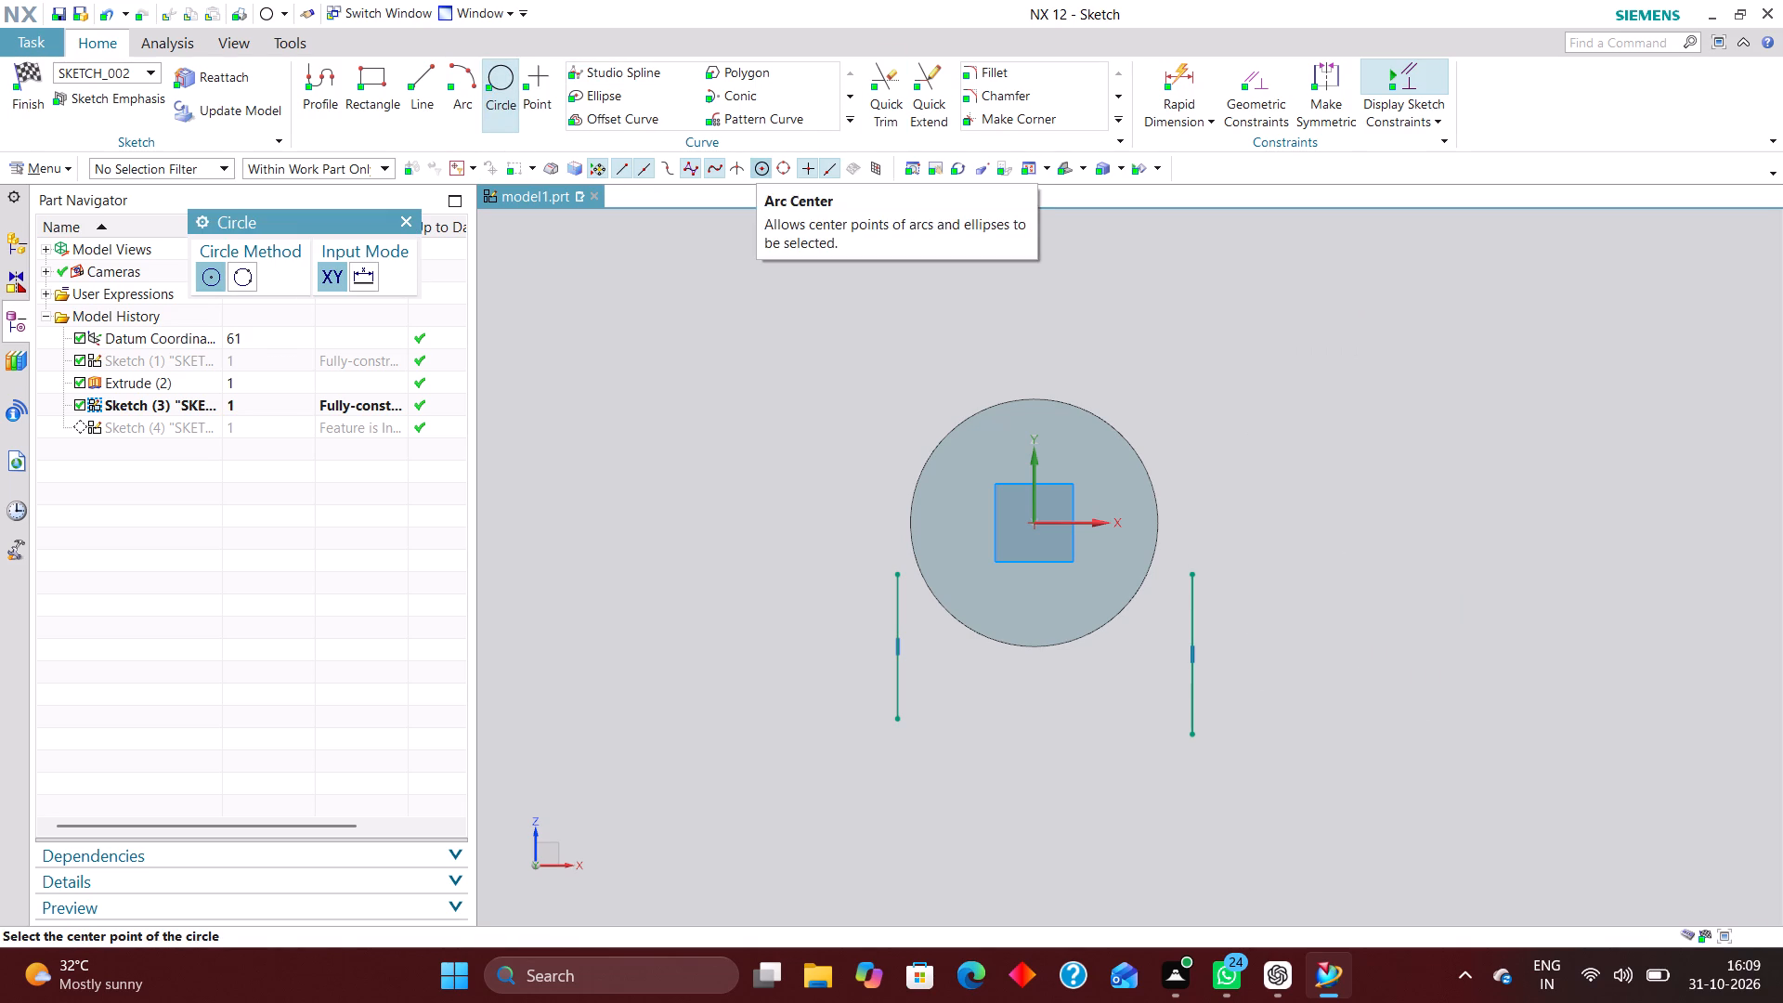
pyautogui.click(1031, 523)
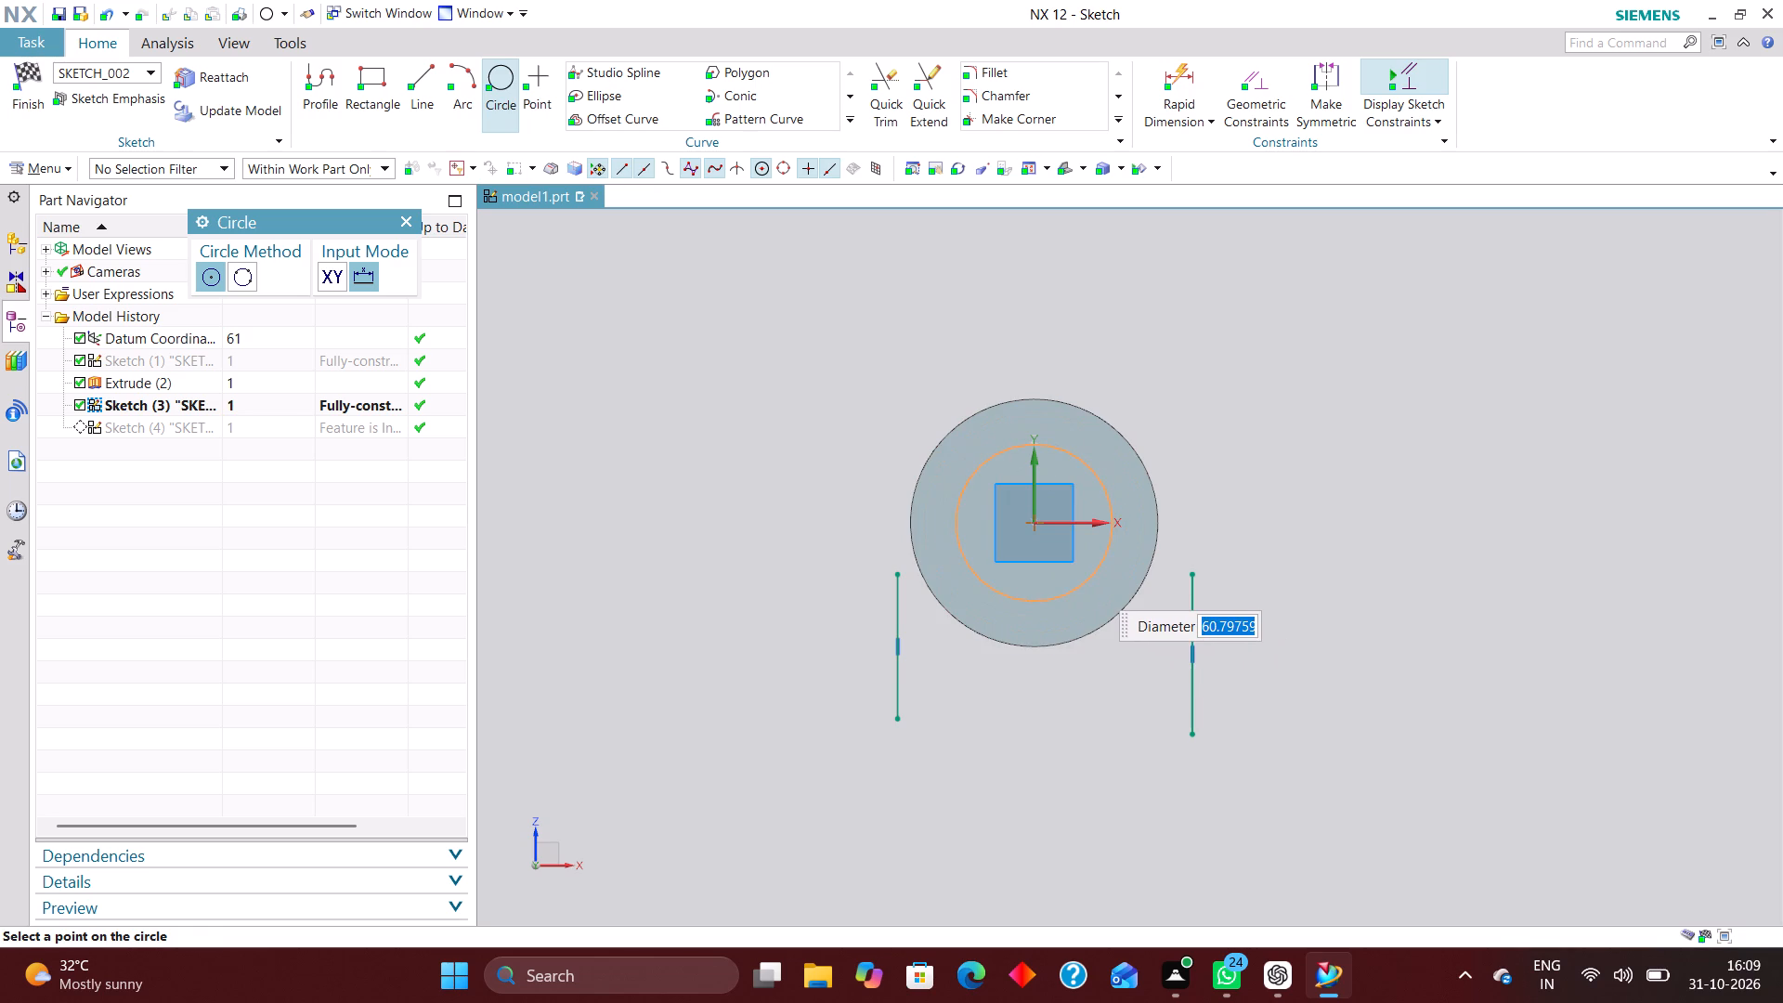
pyautogui.write('96')
pyautogui.press('Return')
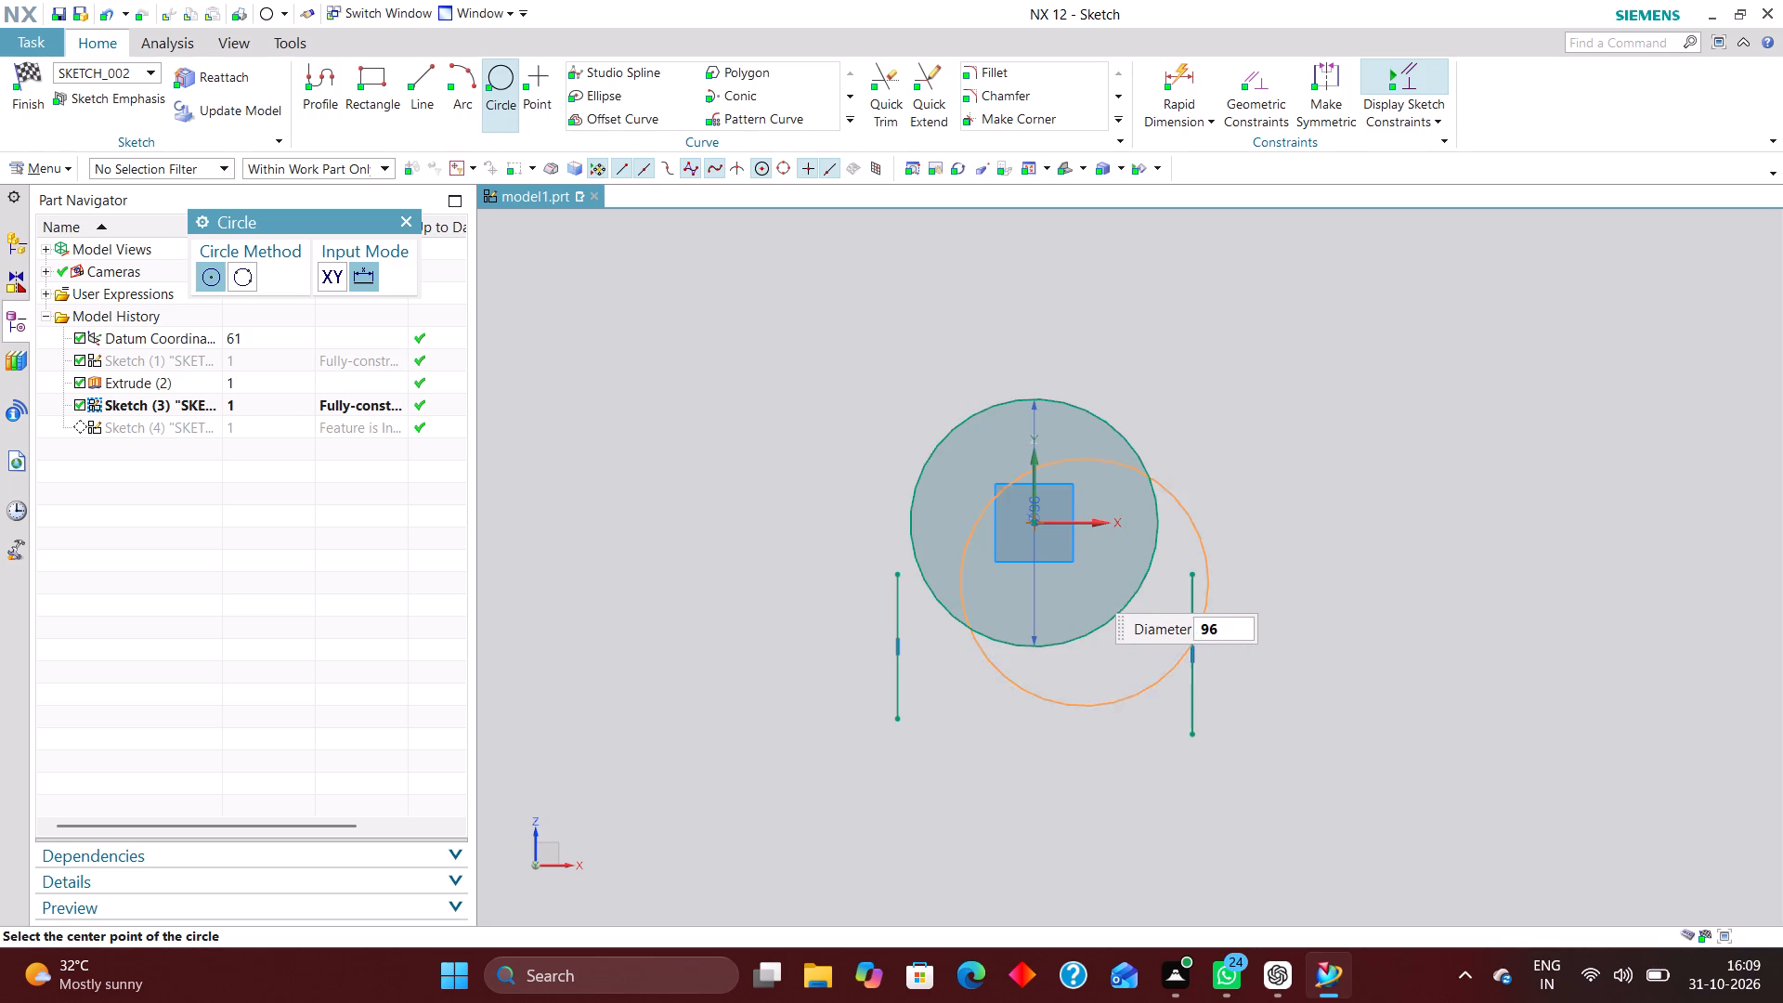
pyautogui.click(407, 229)
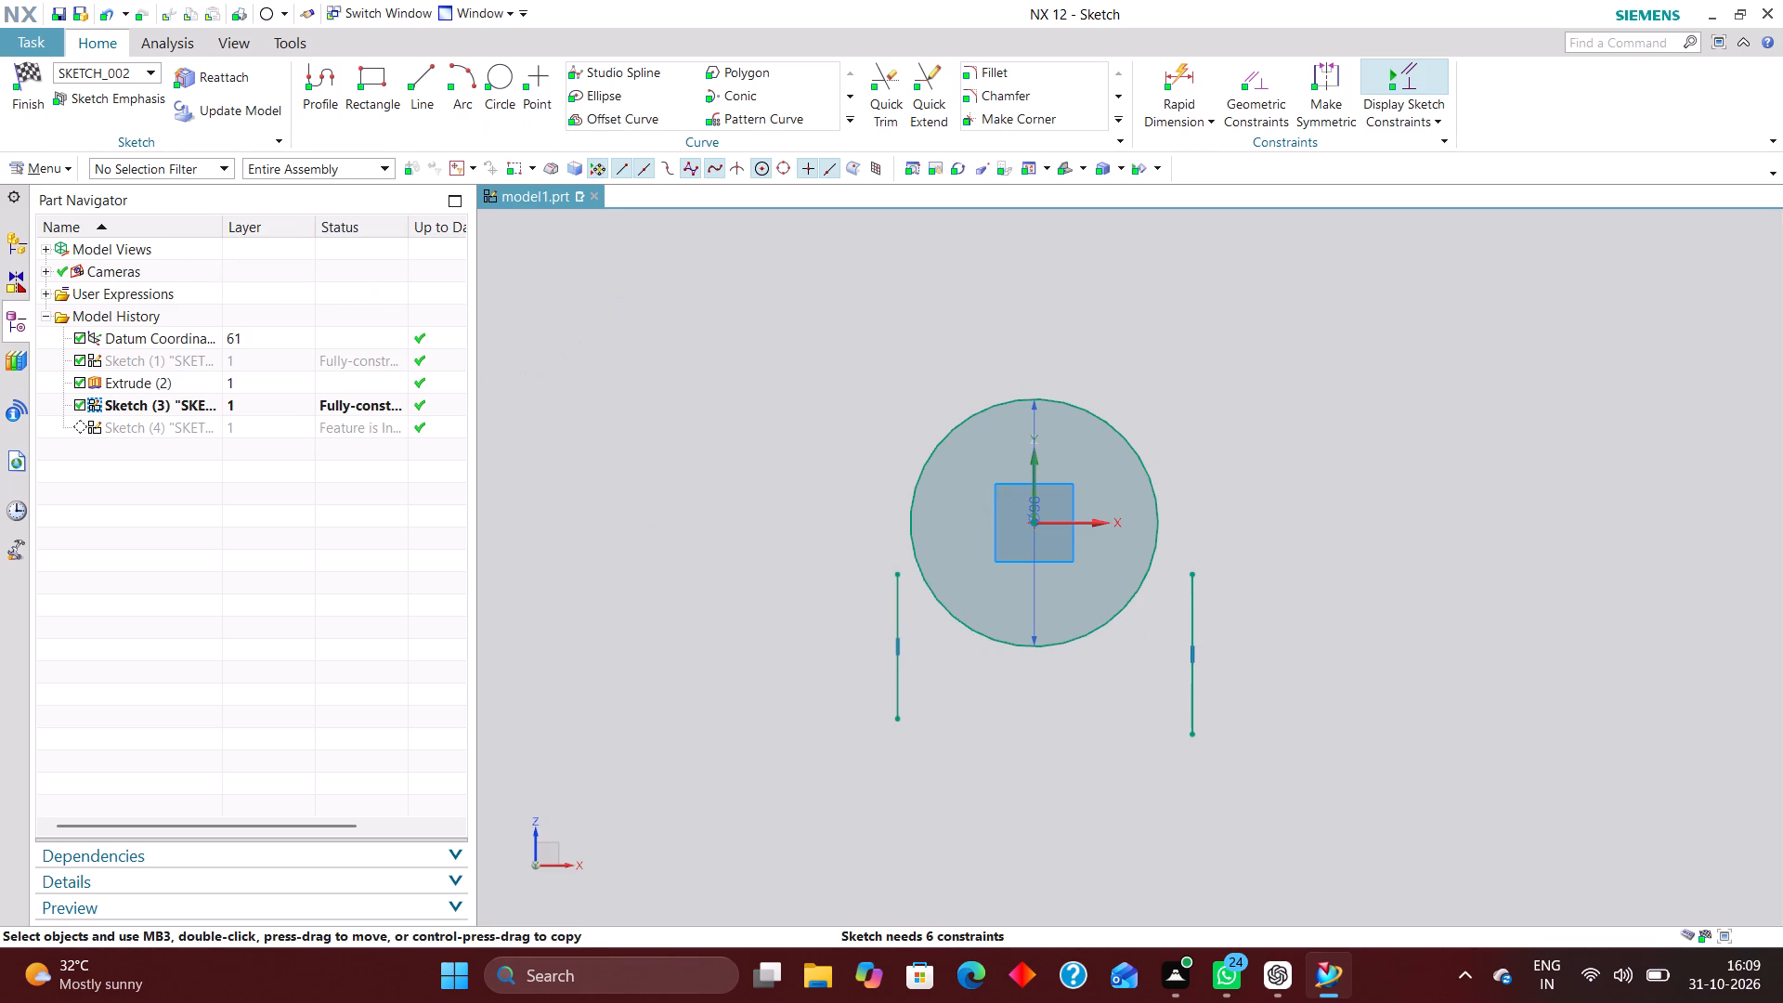
# Apply Tangent constraints between the circle and each of the two vertical lines.
pyautogui.click(1259, 79)
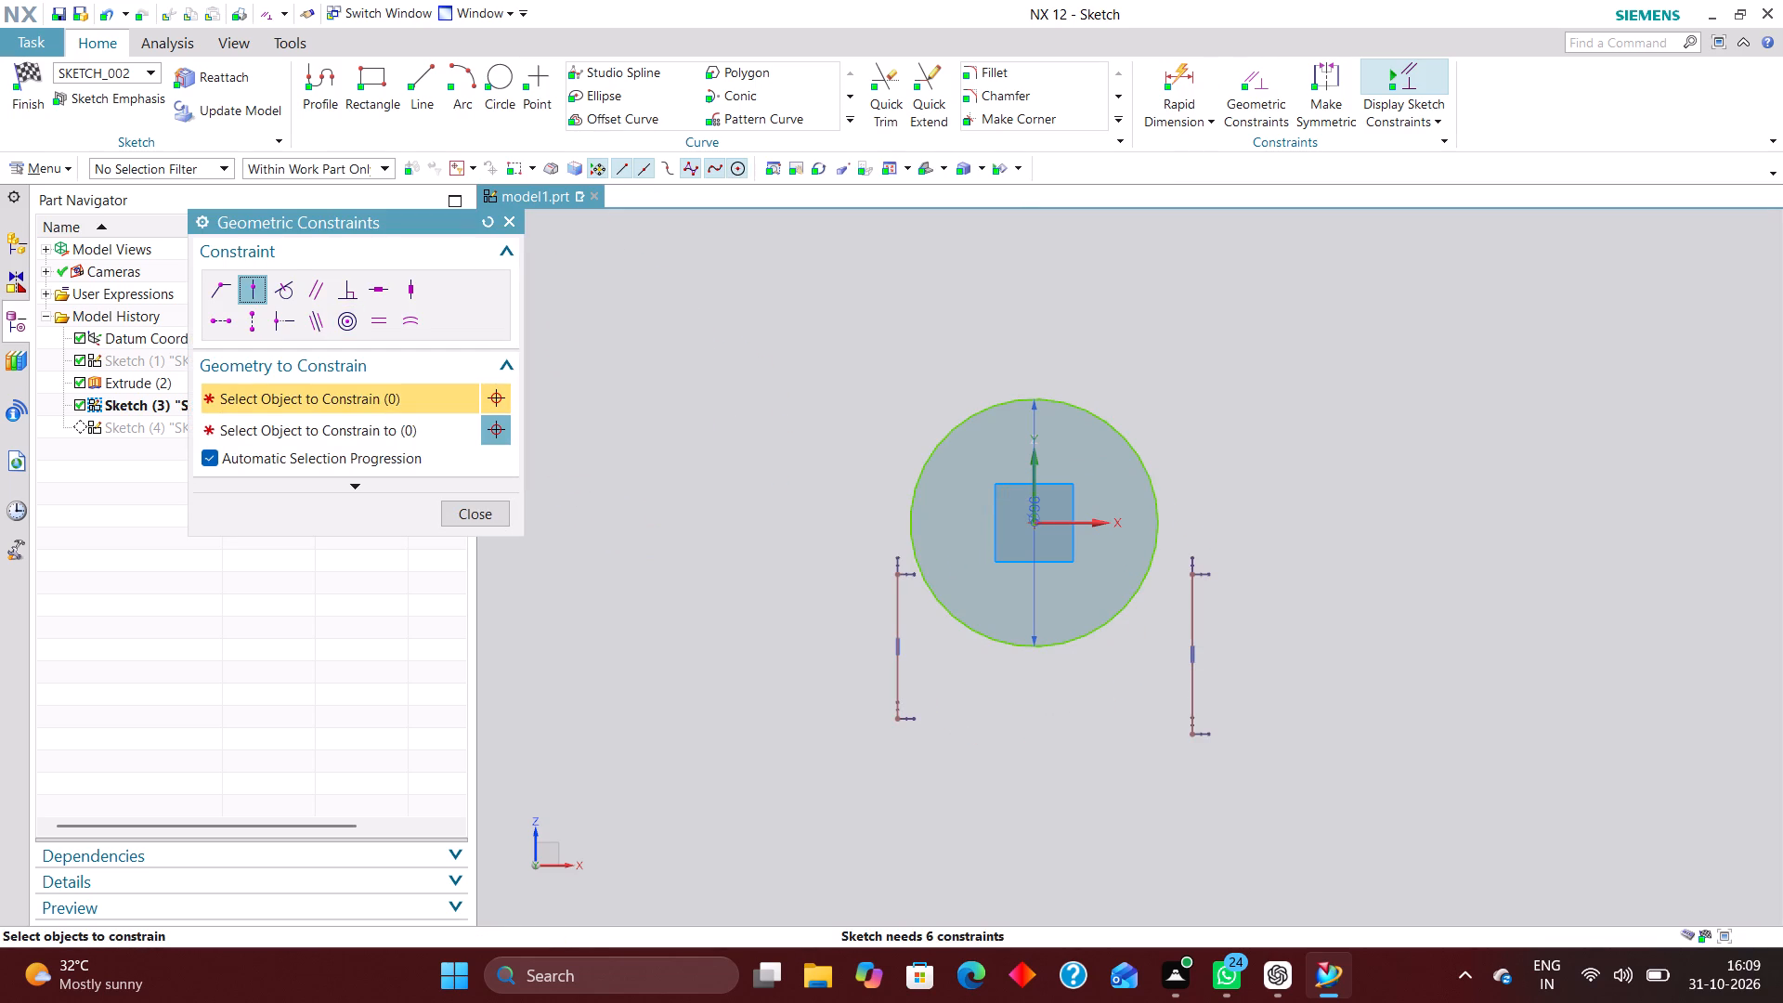
pyautogui.click(288, 285)
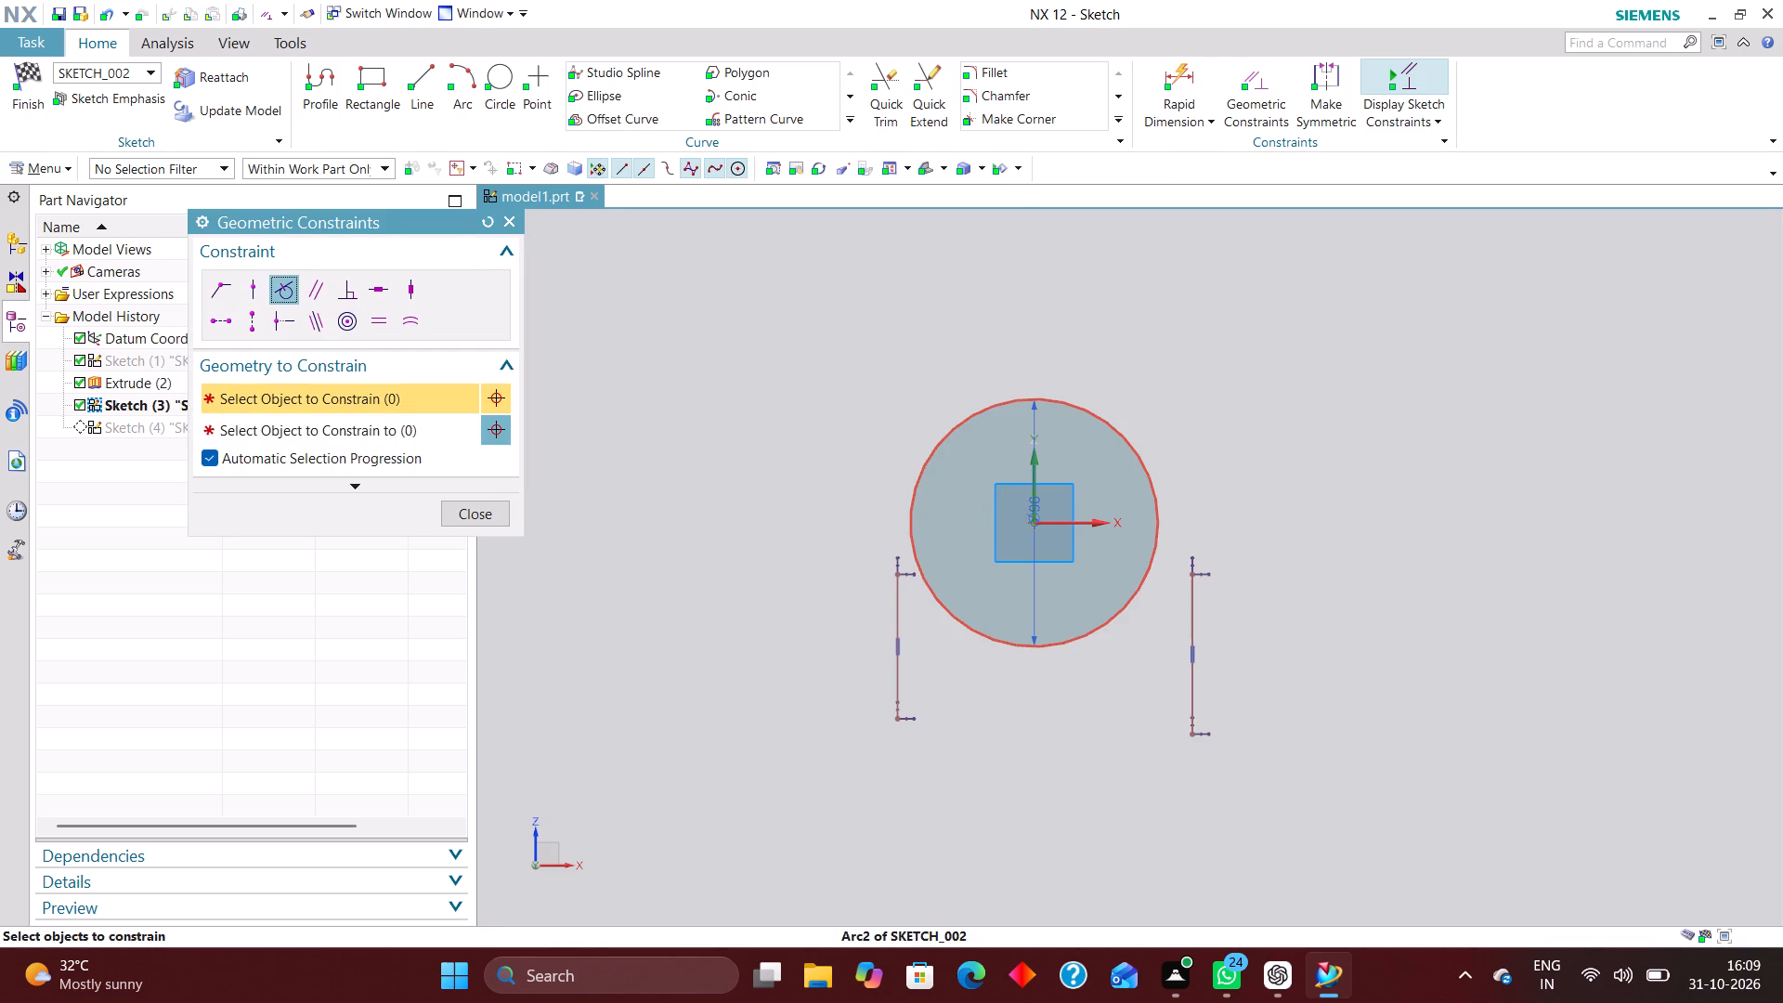
pyautogui.click(923, 457)
pyautogui.click(897, 634)
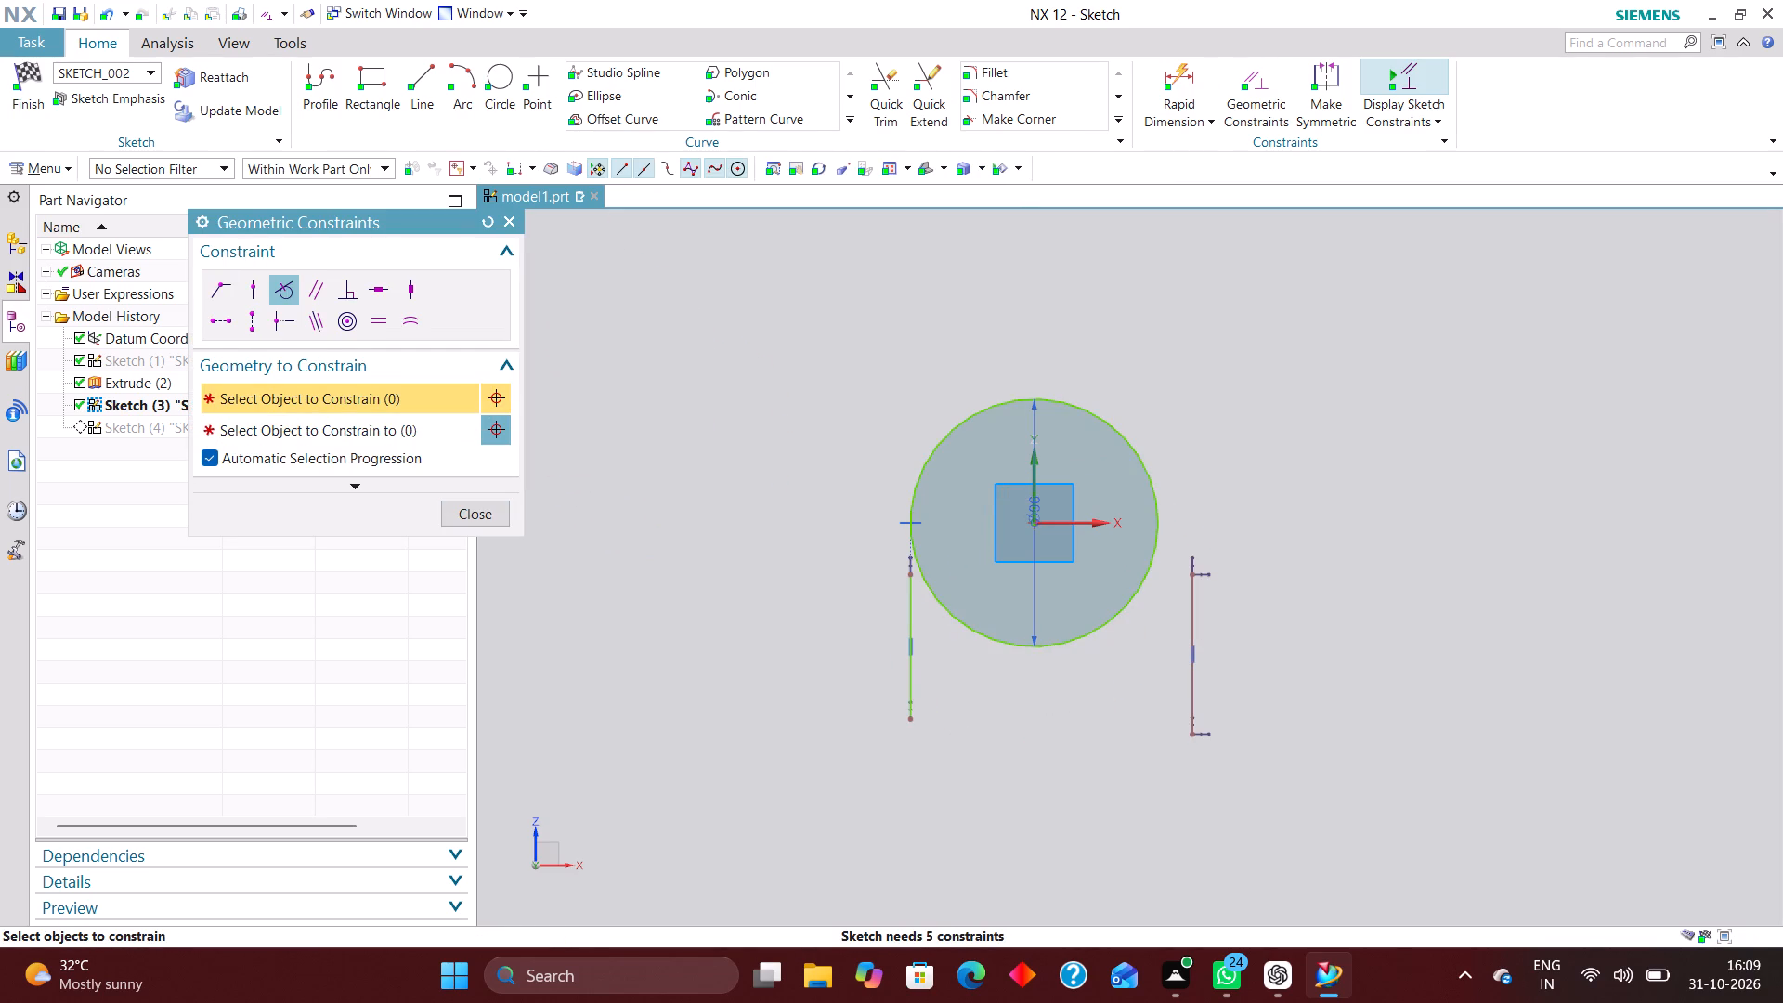
pyautogui.click(1161, 559)
pyautogui.click(1193, 594)
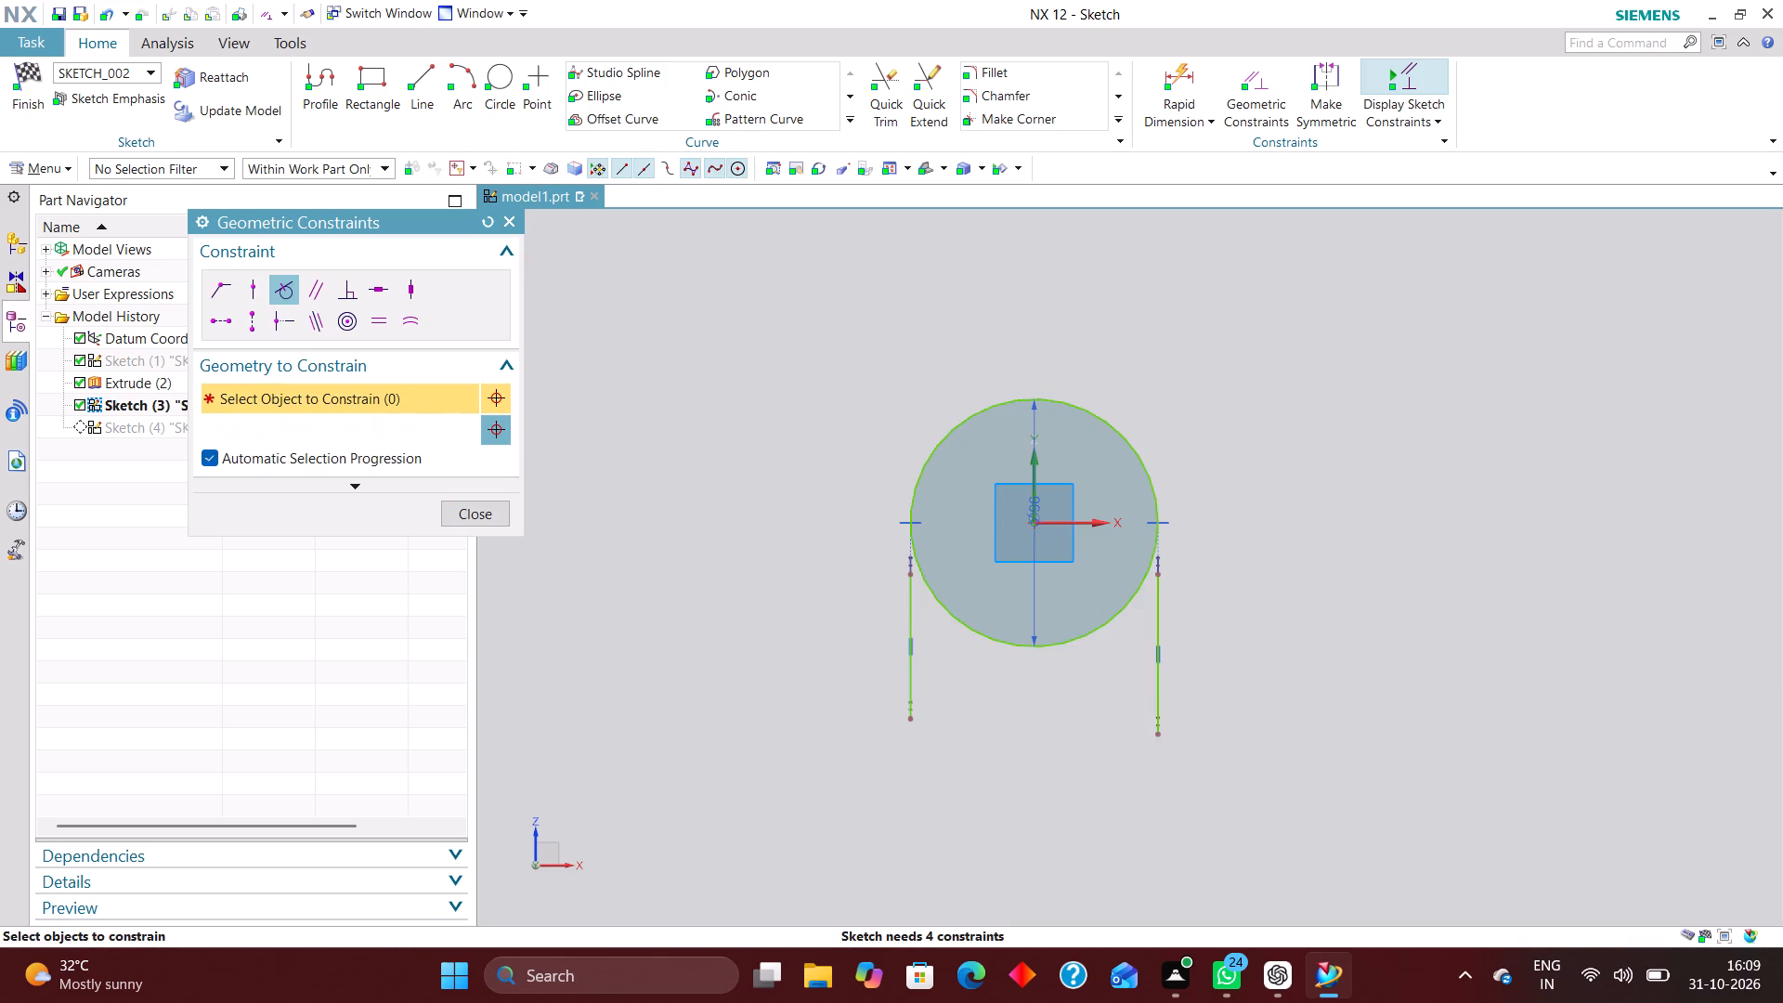
# Constrain the upper endpoint of each vertical line onto the circle with Point on Curve.
pyautogui.click(254, 288)
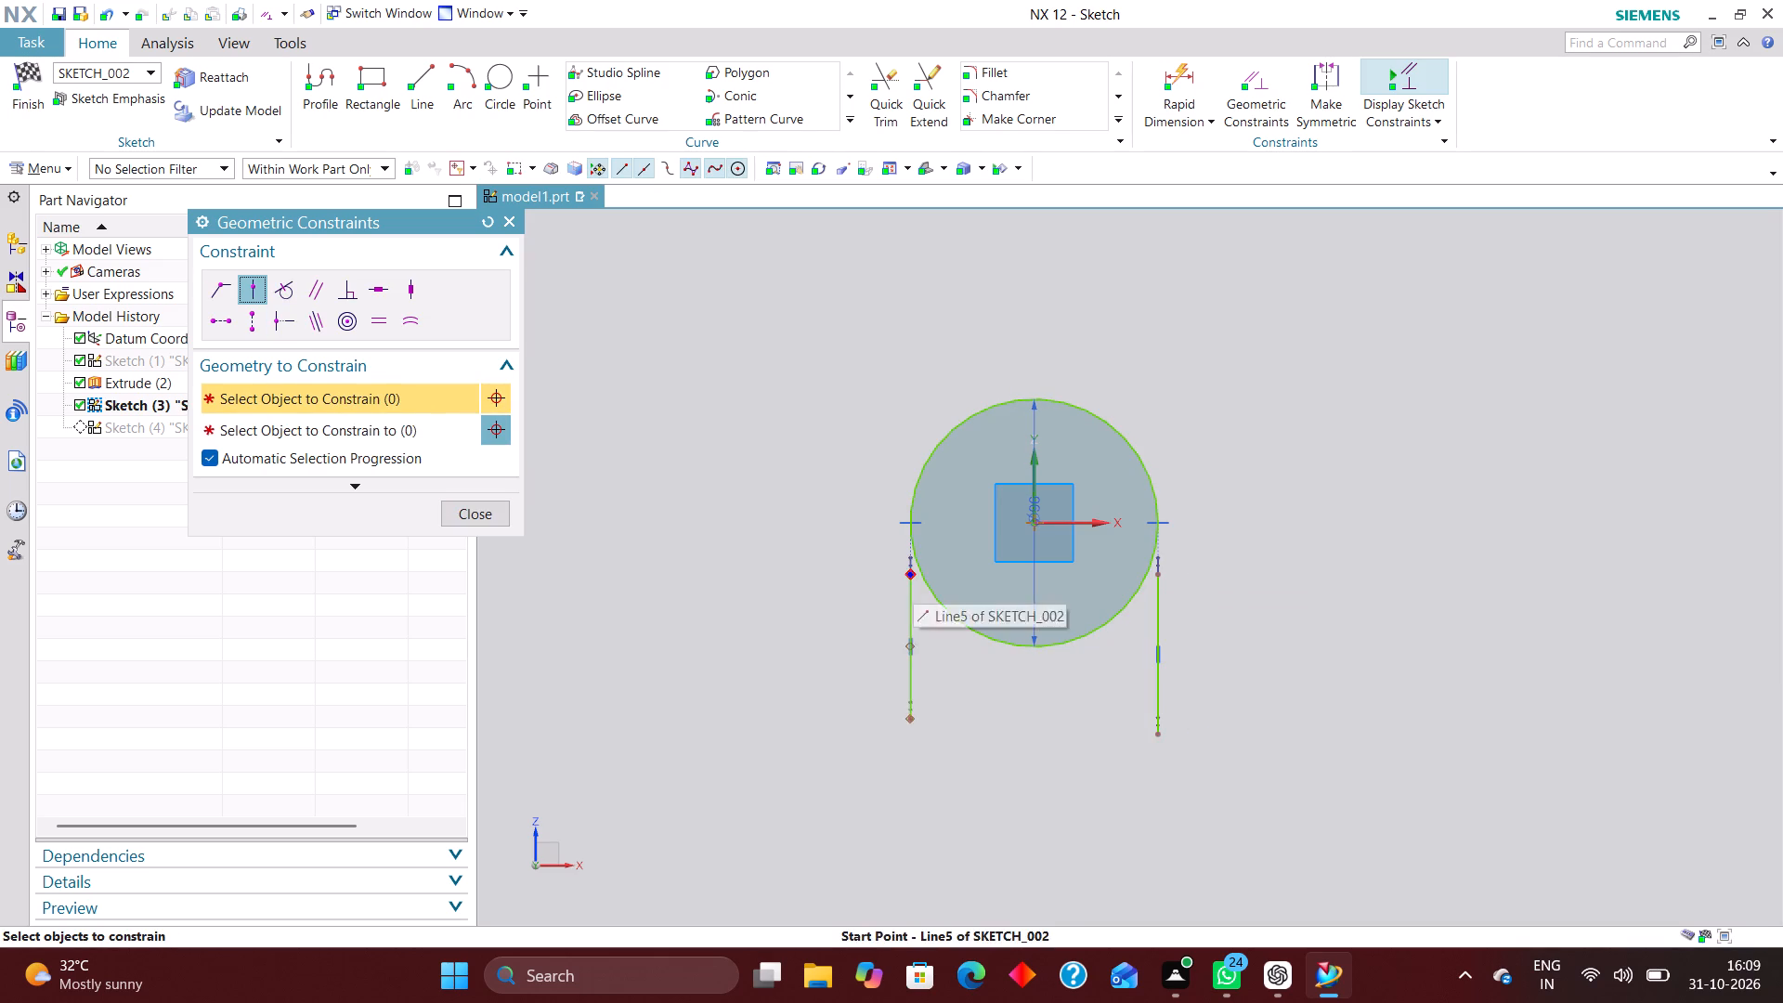
pyautogui.click(913, 580)
pyautogui.click(931, 603)
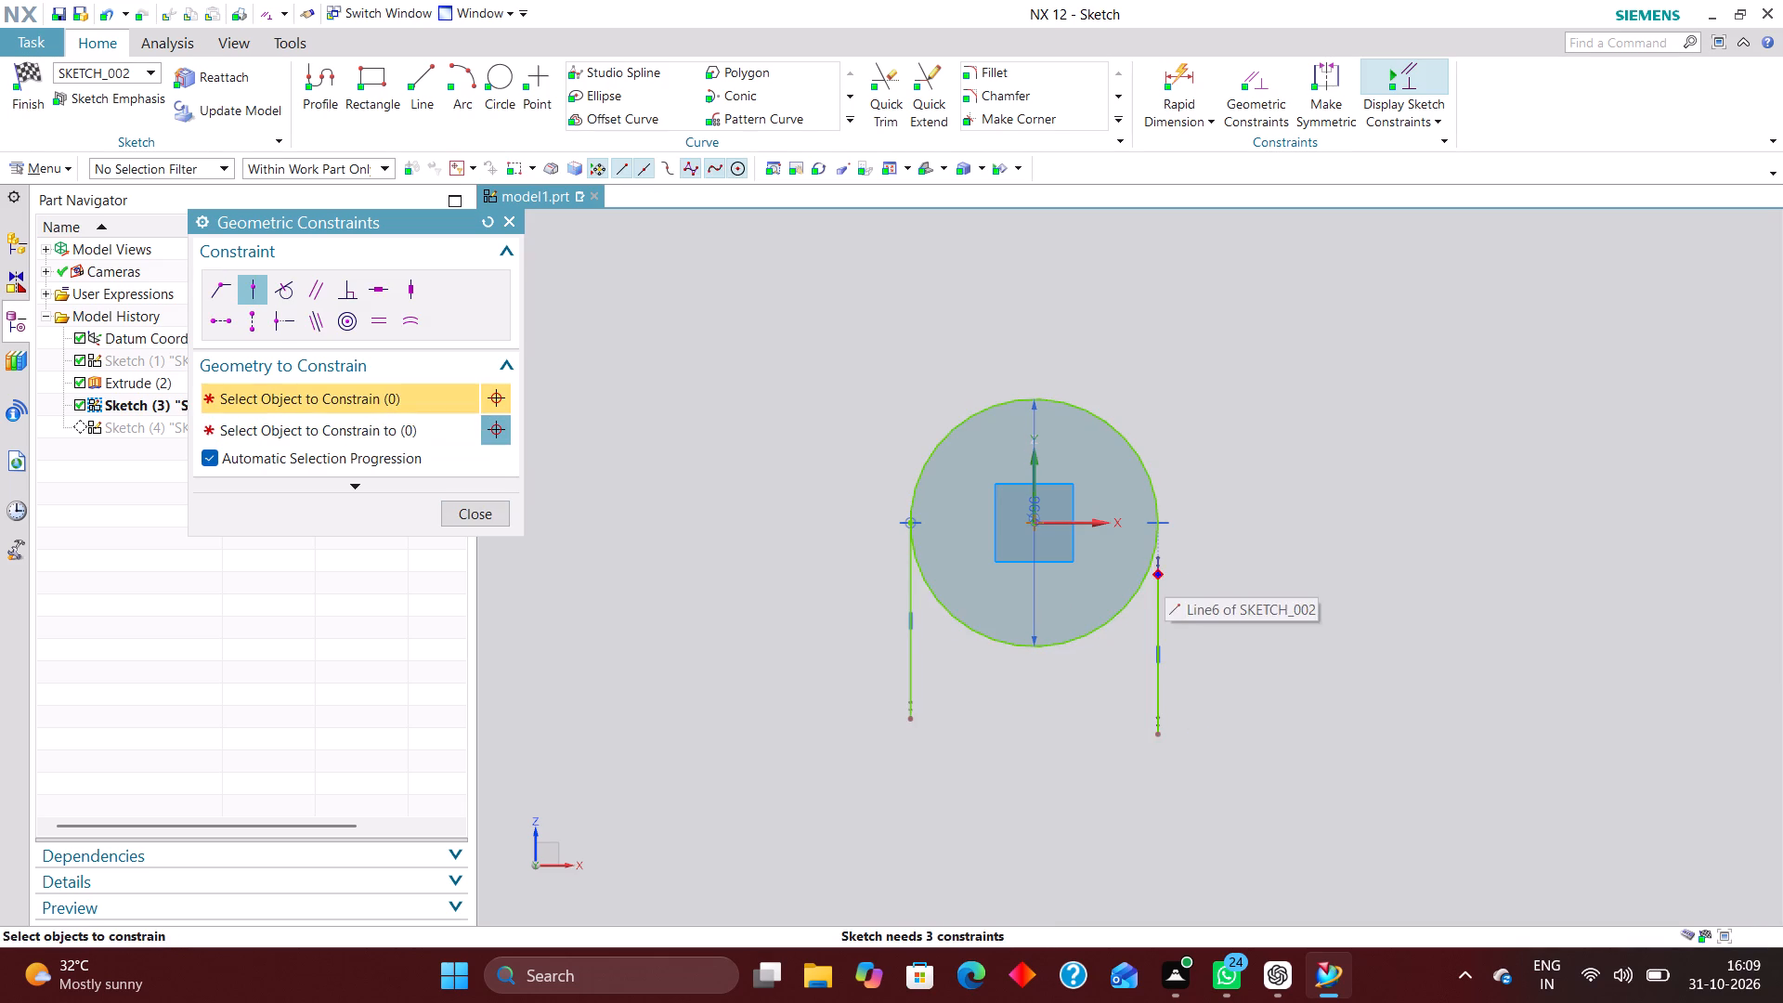
pyautogui.click(1164, 573)
pyautogui.click(1129, 608)
pyautogui.click(470, 513)
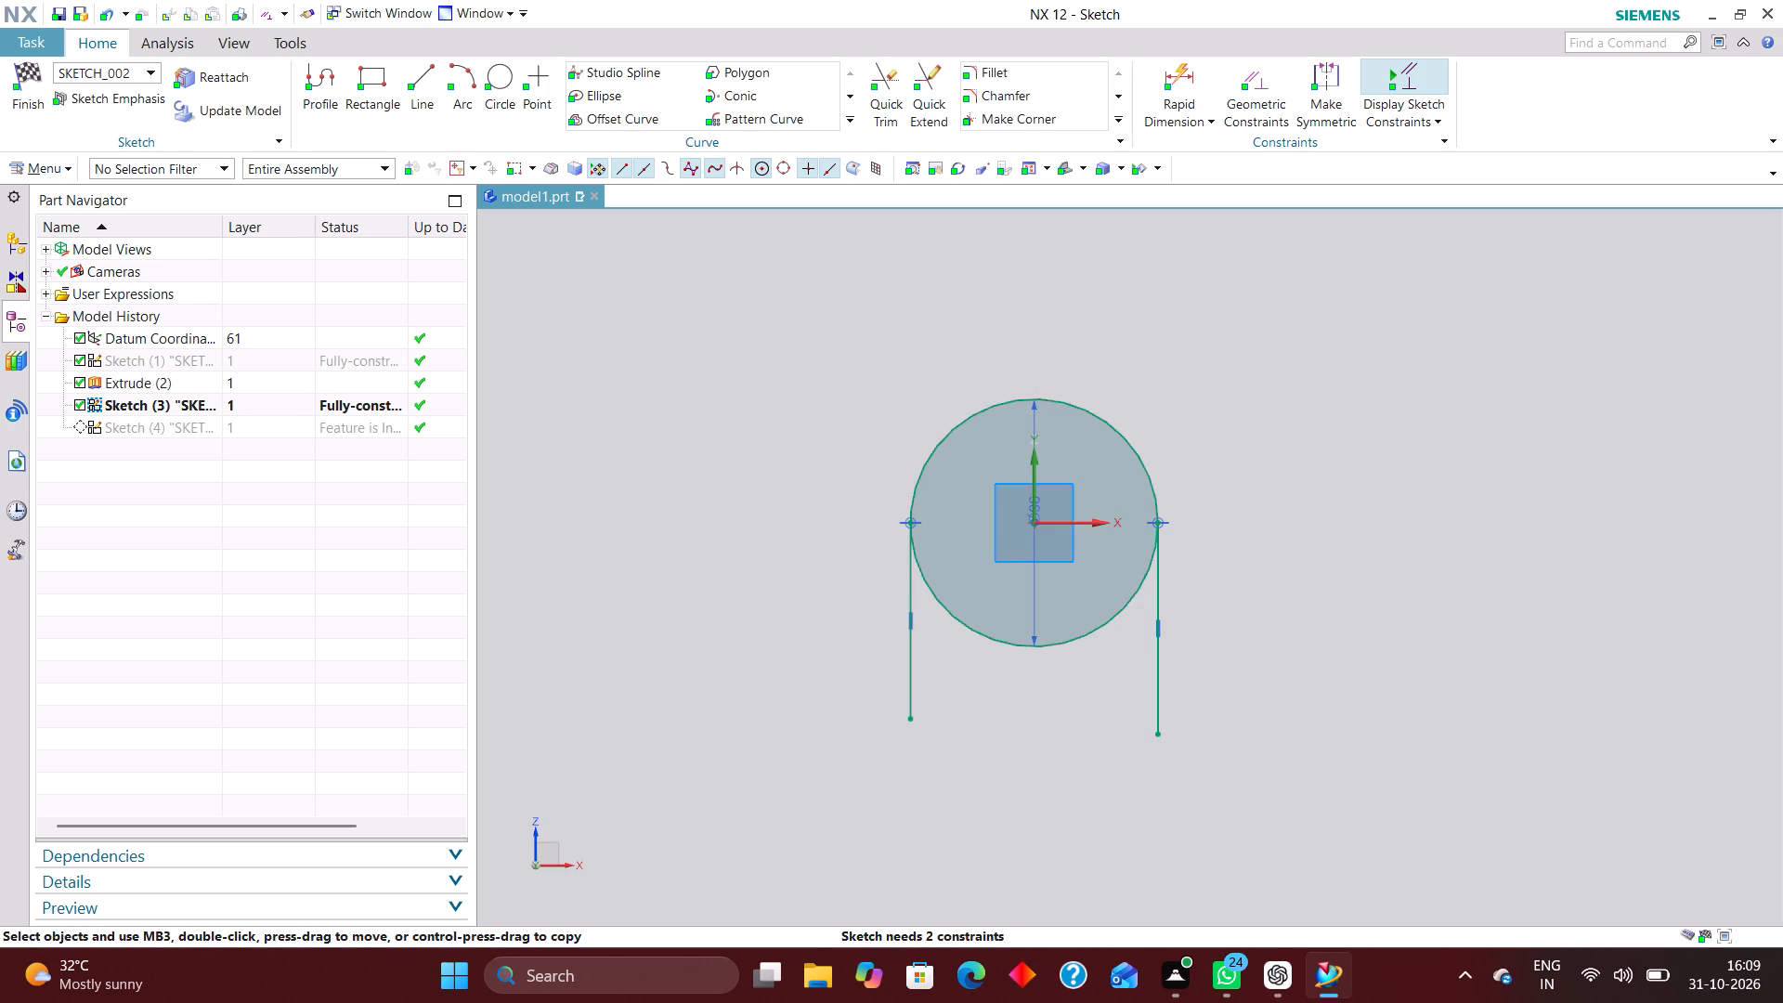
# Draw a horizontal line from the lower end of the shorter vertical line to beyond the opposite vertical line.
pyautogui.click(416, 77)
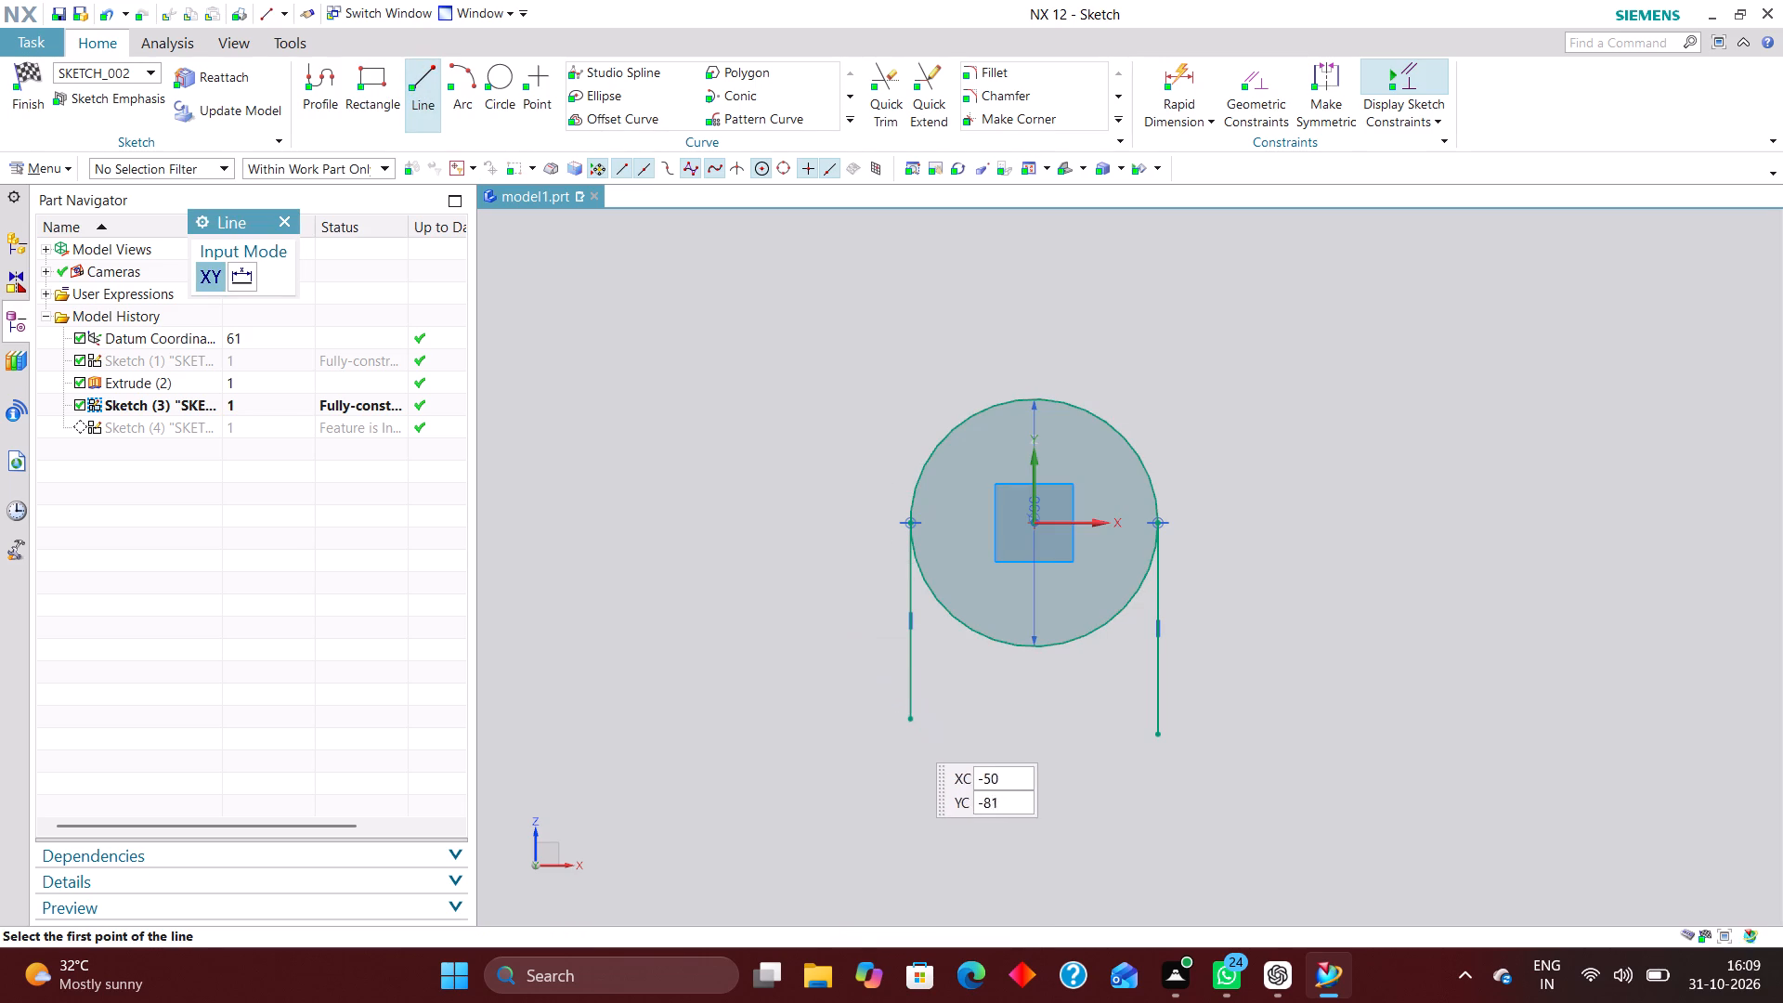
pyautogui.click(908, 726)
pyautogui.click(1243, 719)
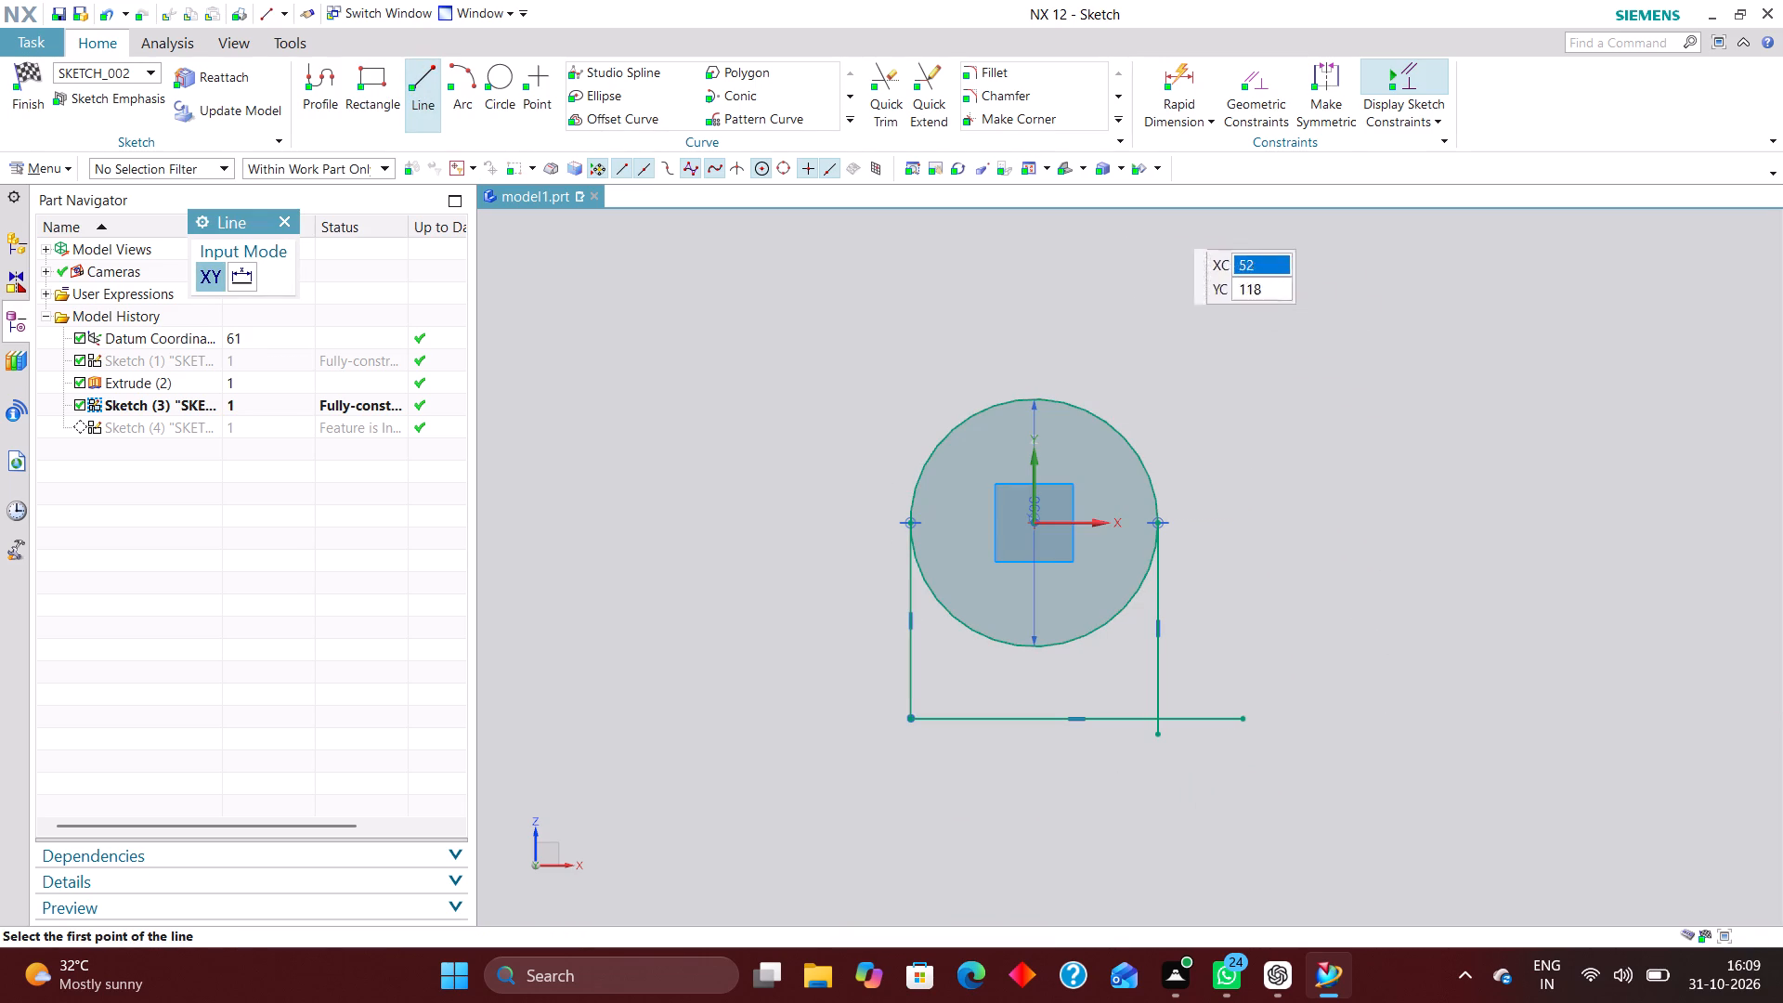
# Quick Trim the overhanging line ends at the lower corner and the circle's lower arc, leaving a closed arch-shaped profile.
pyautogui.click(892, 92)
pyautogui.click(1163, 741)
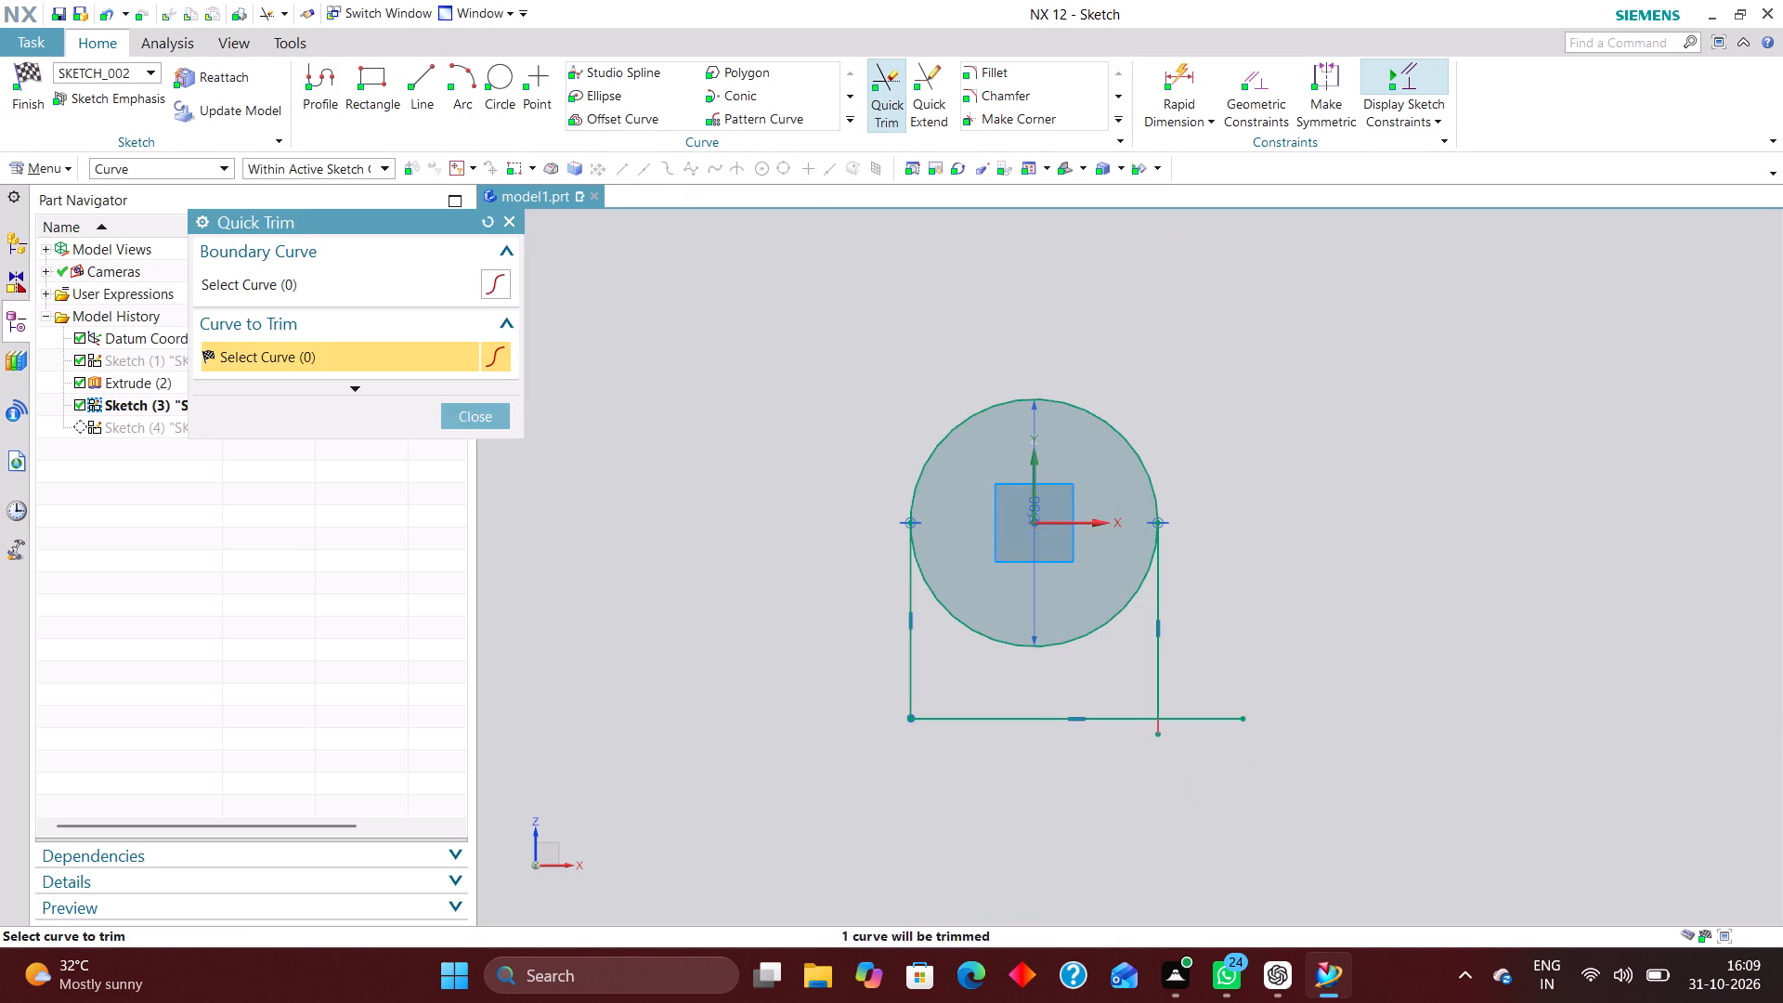
pyautogui.click(1199, 721)
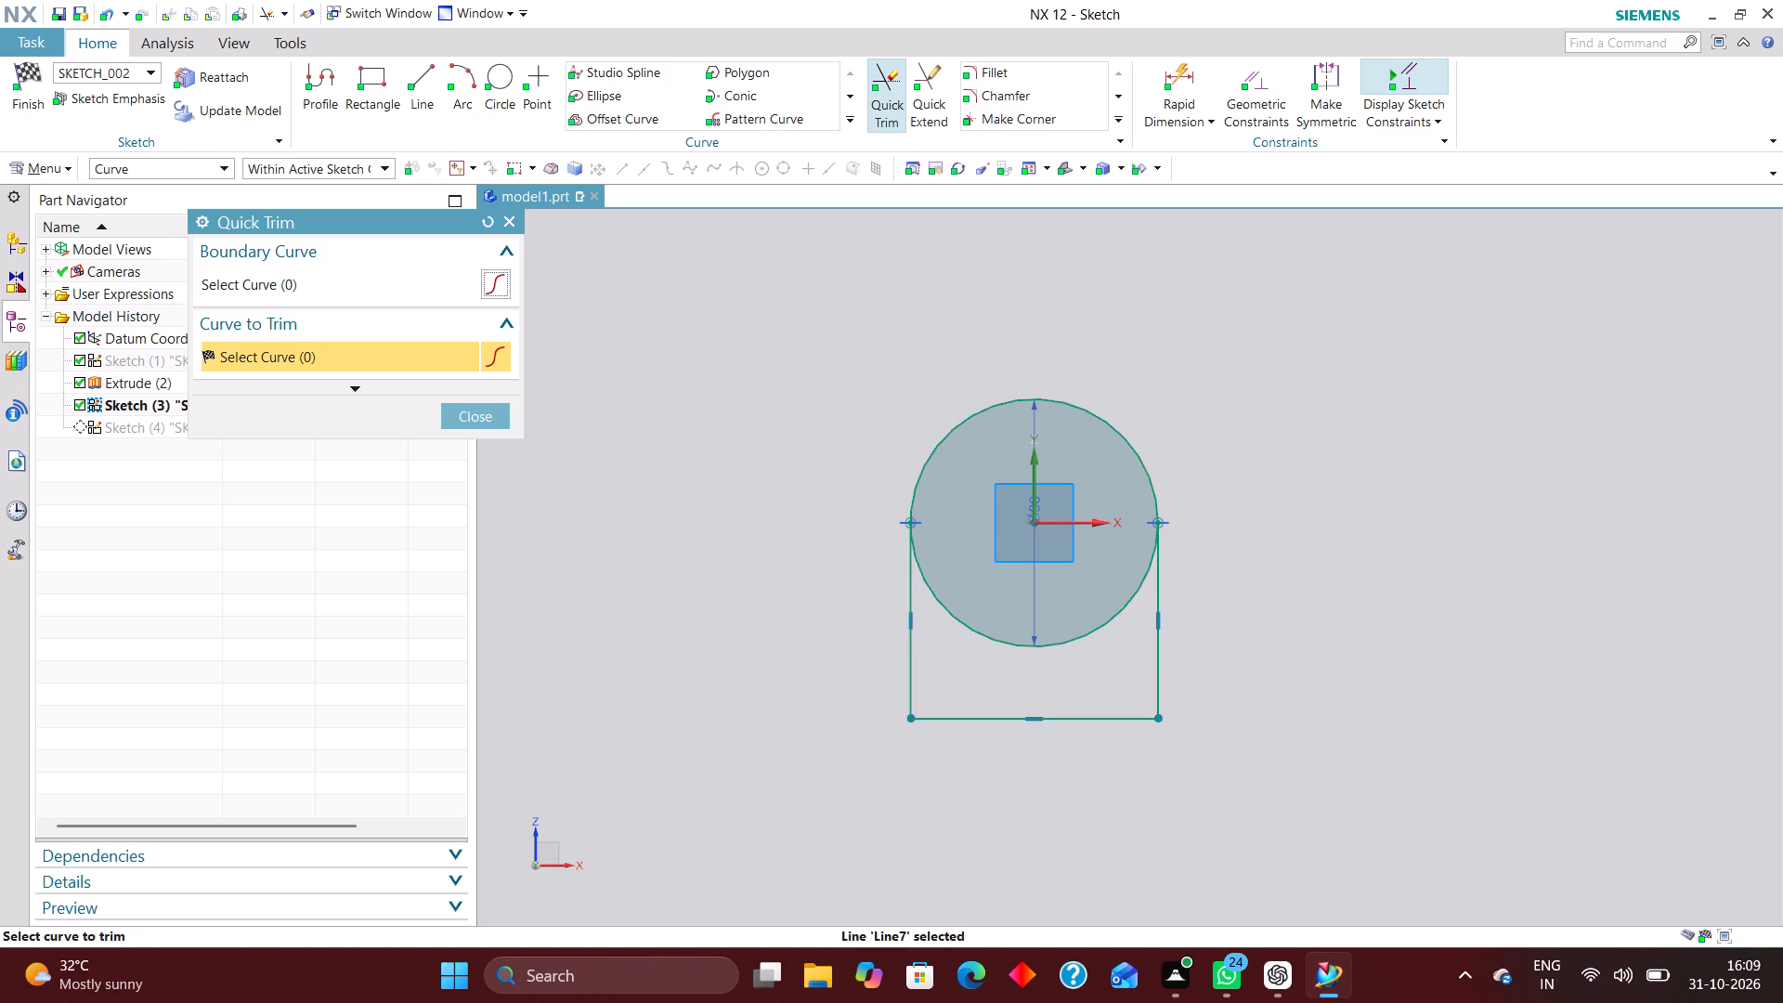
pyautogui.click(1102, 626)
pyautogui.click(483, 416)
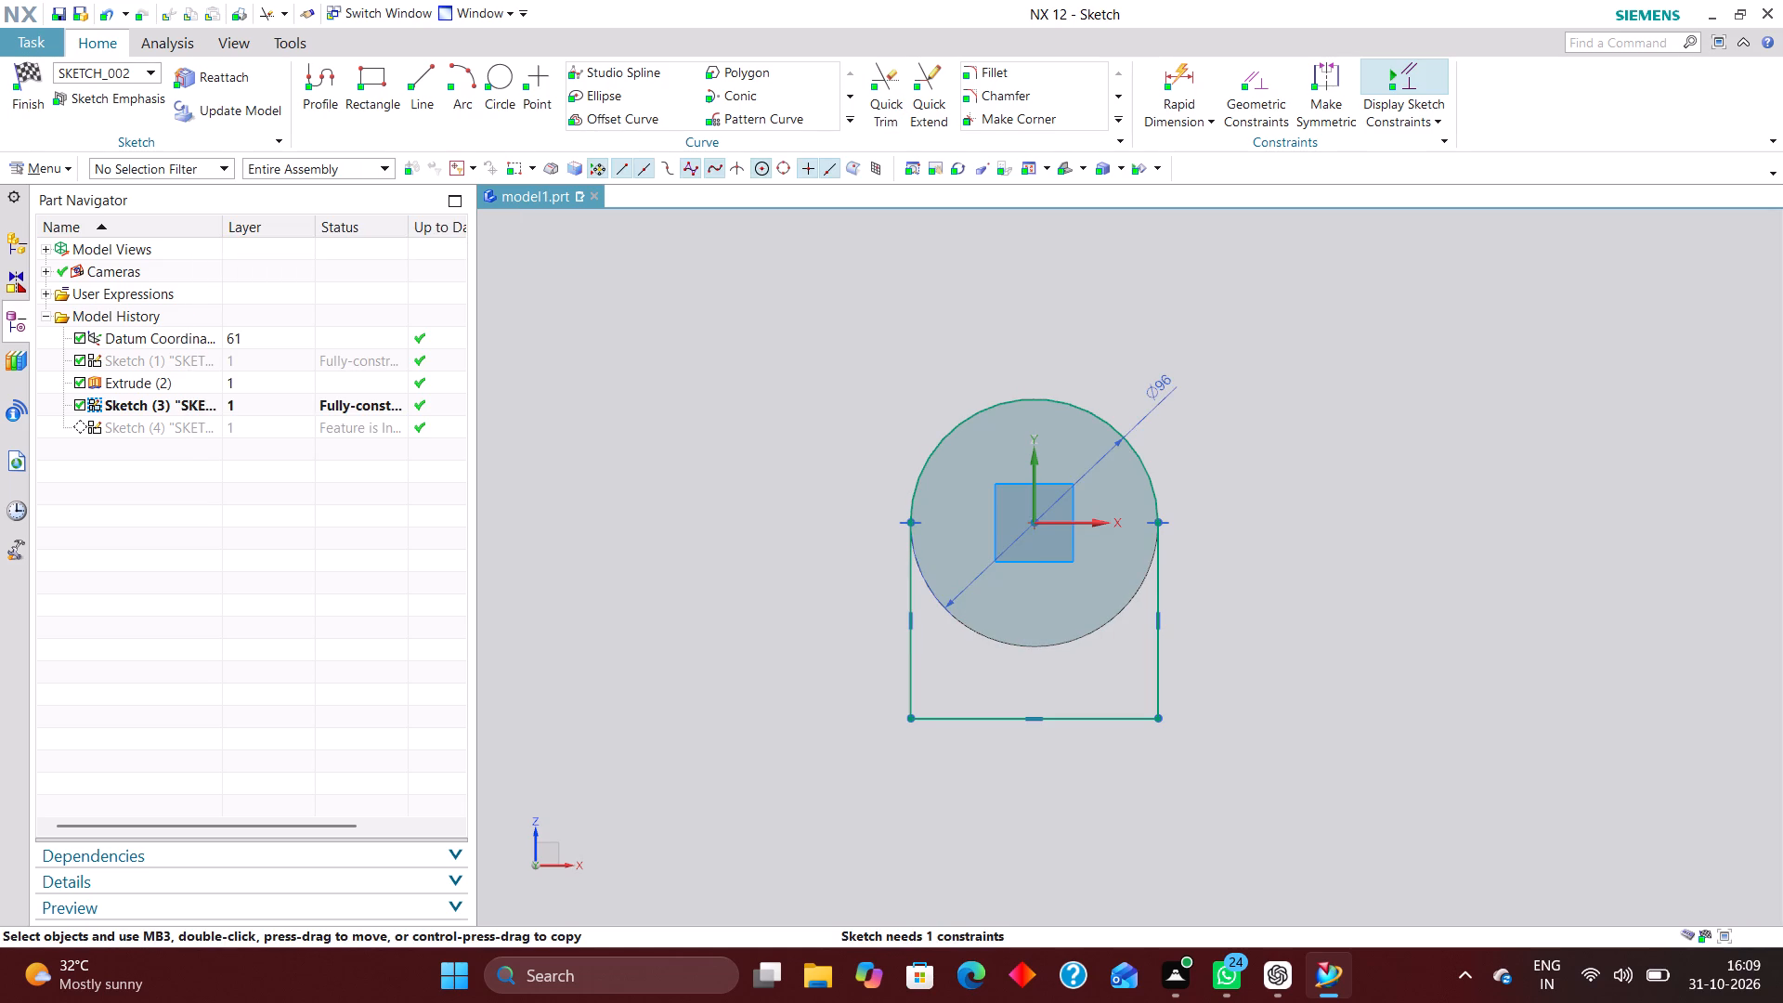
# Constrain the midpoint of the profile's bottom line onto the vertical sketch axis with Point on Curve.
pyautogui.click(1274, 85)
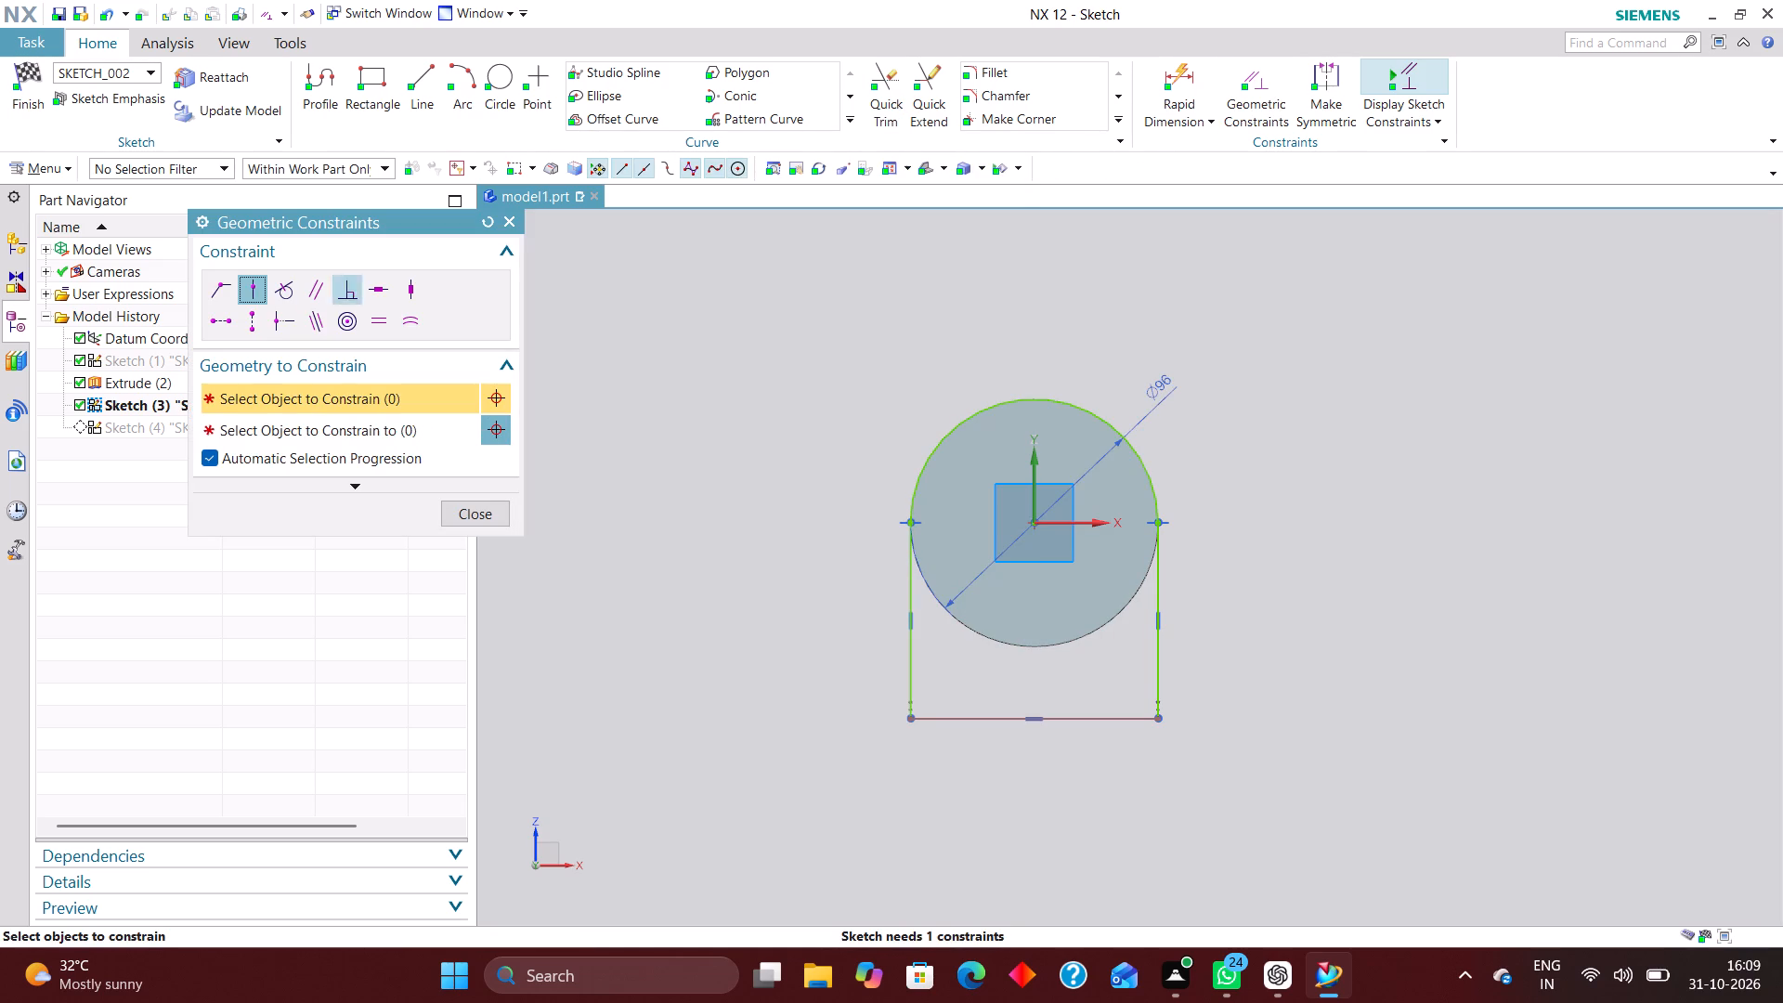
pyautogui.click(1034, 722)
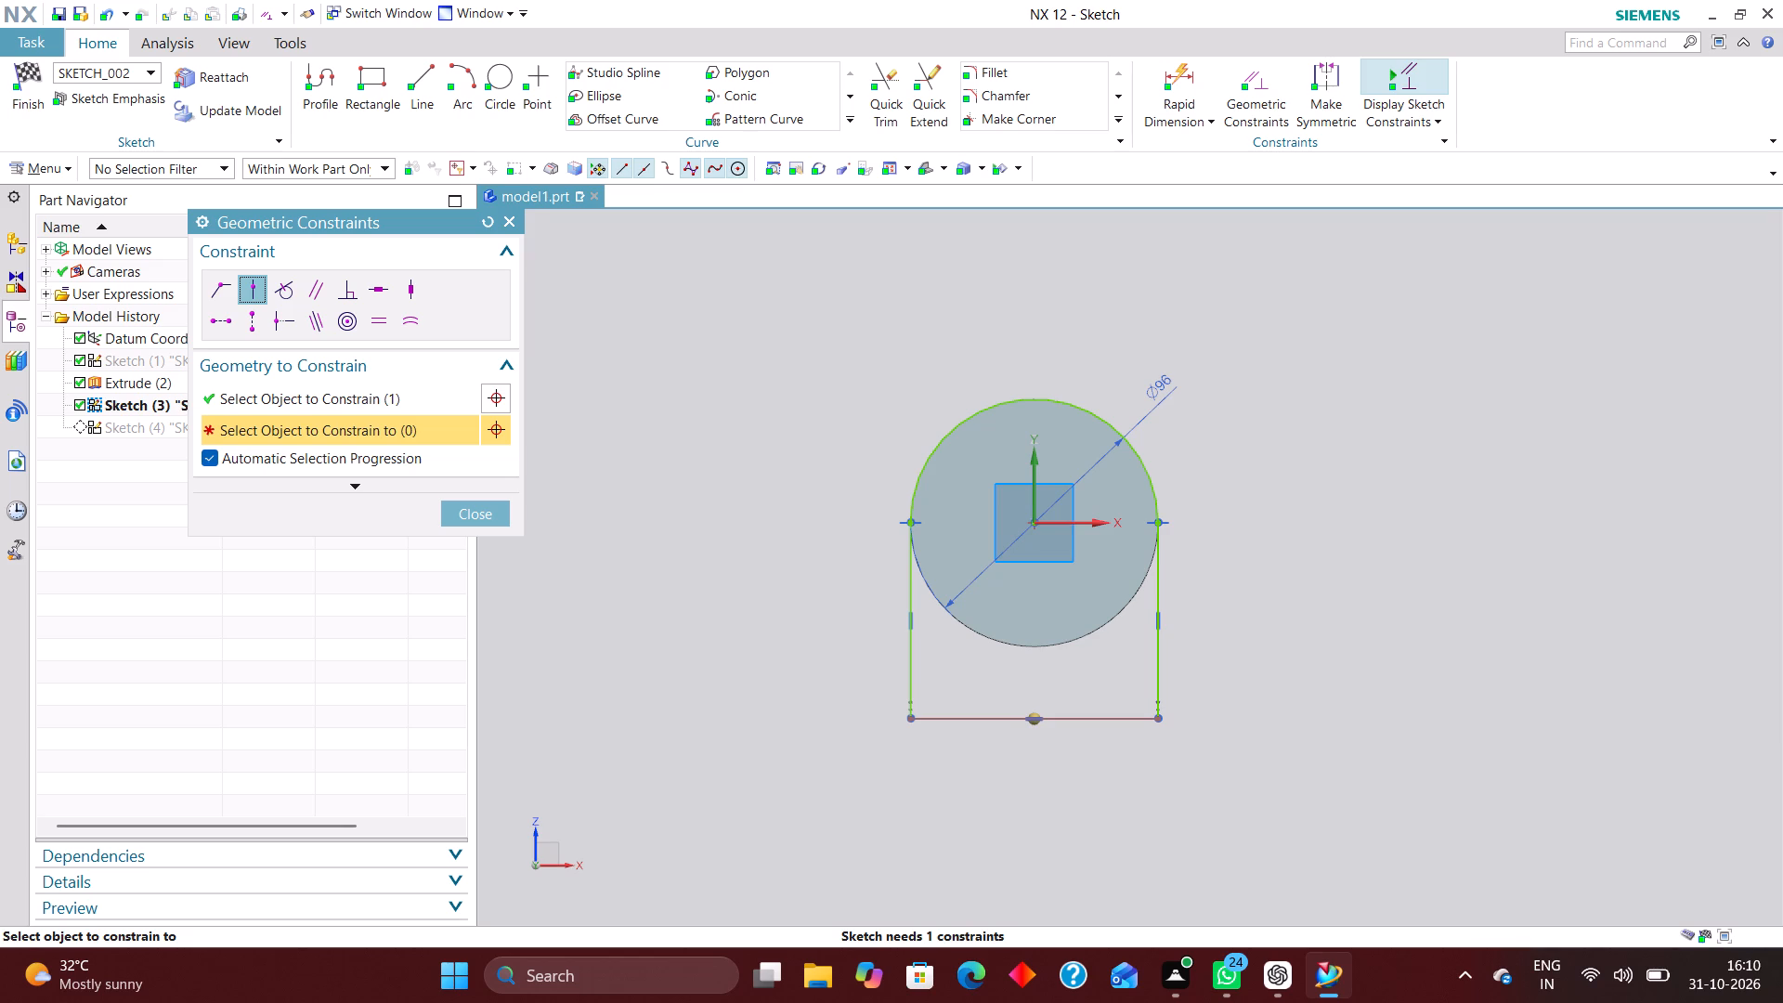
pyautogui.click(1032, 489)
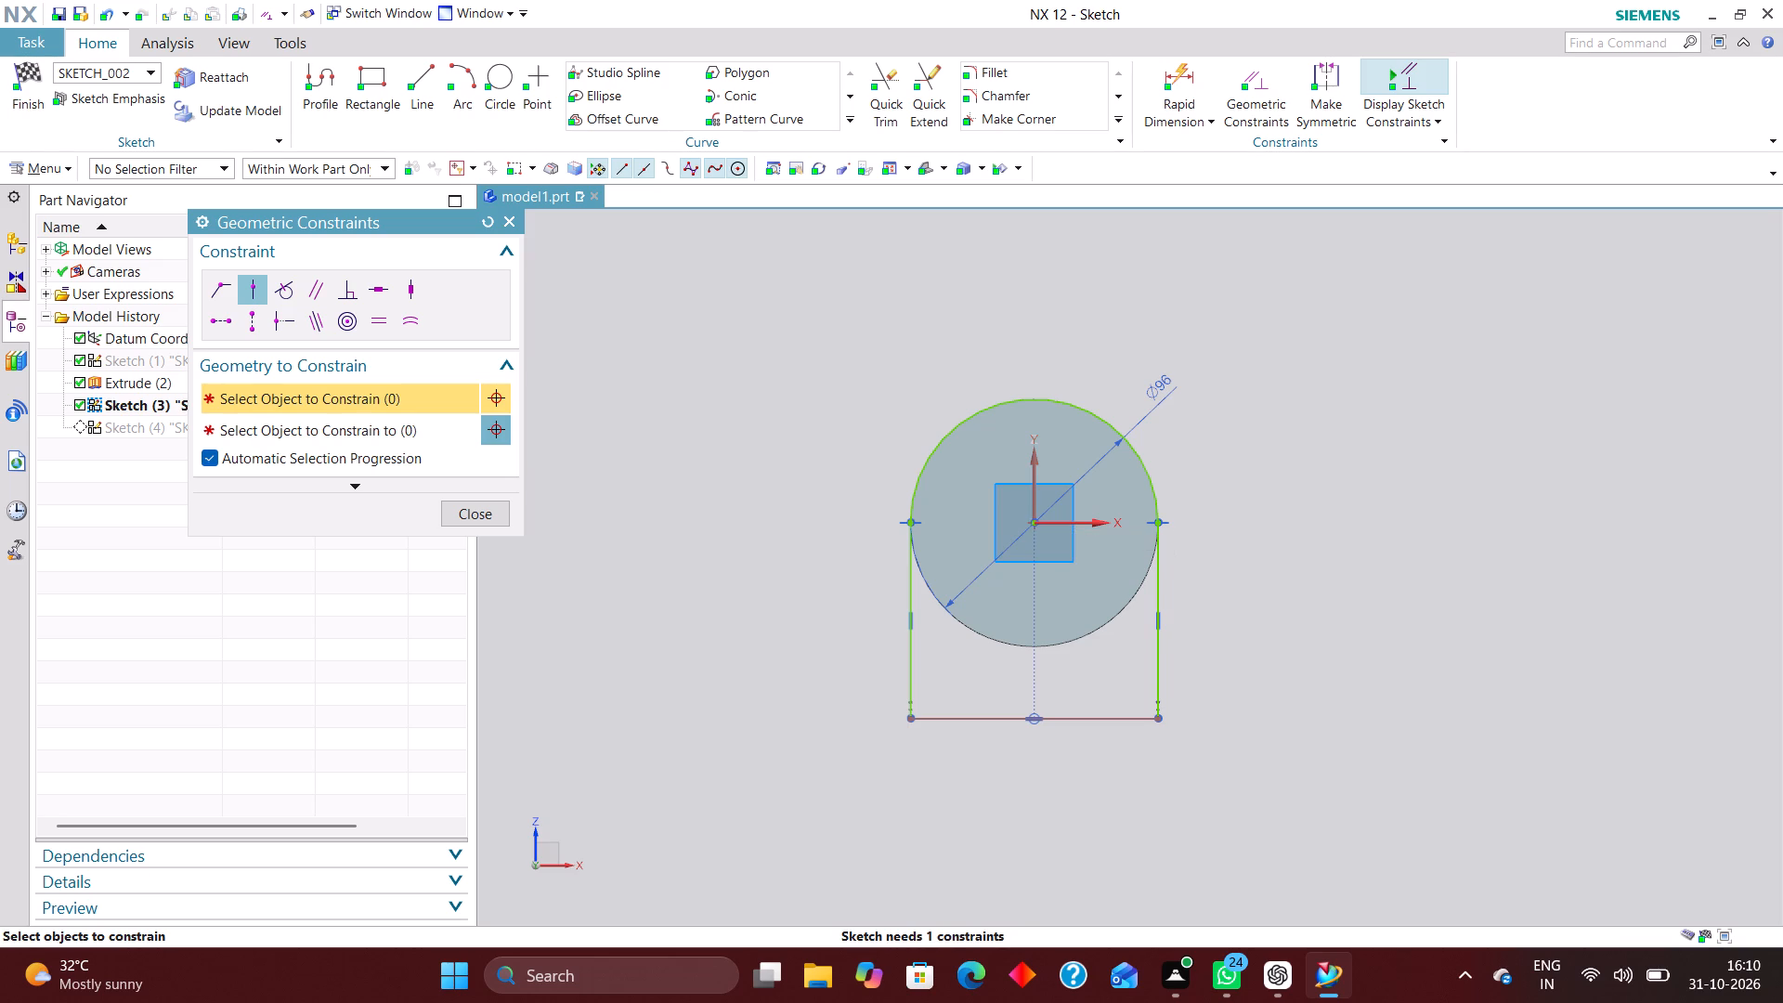
pyautogui.click(1099, 722)
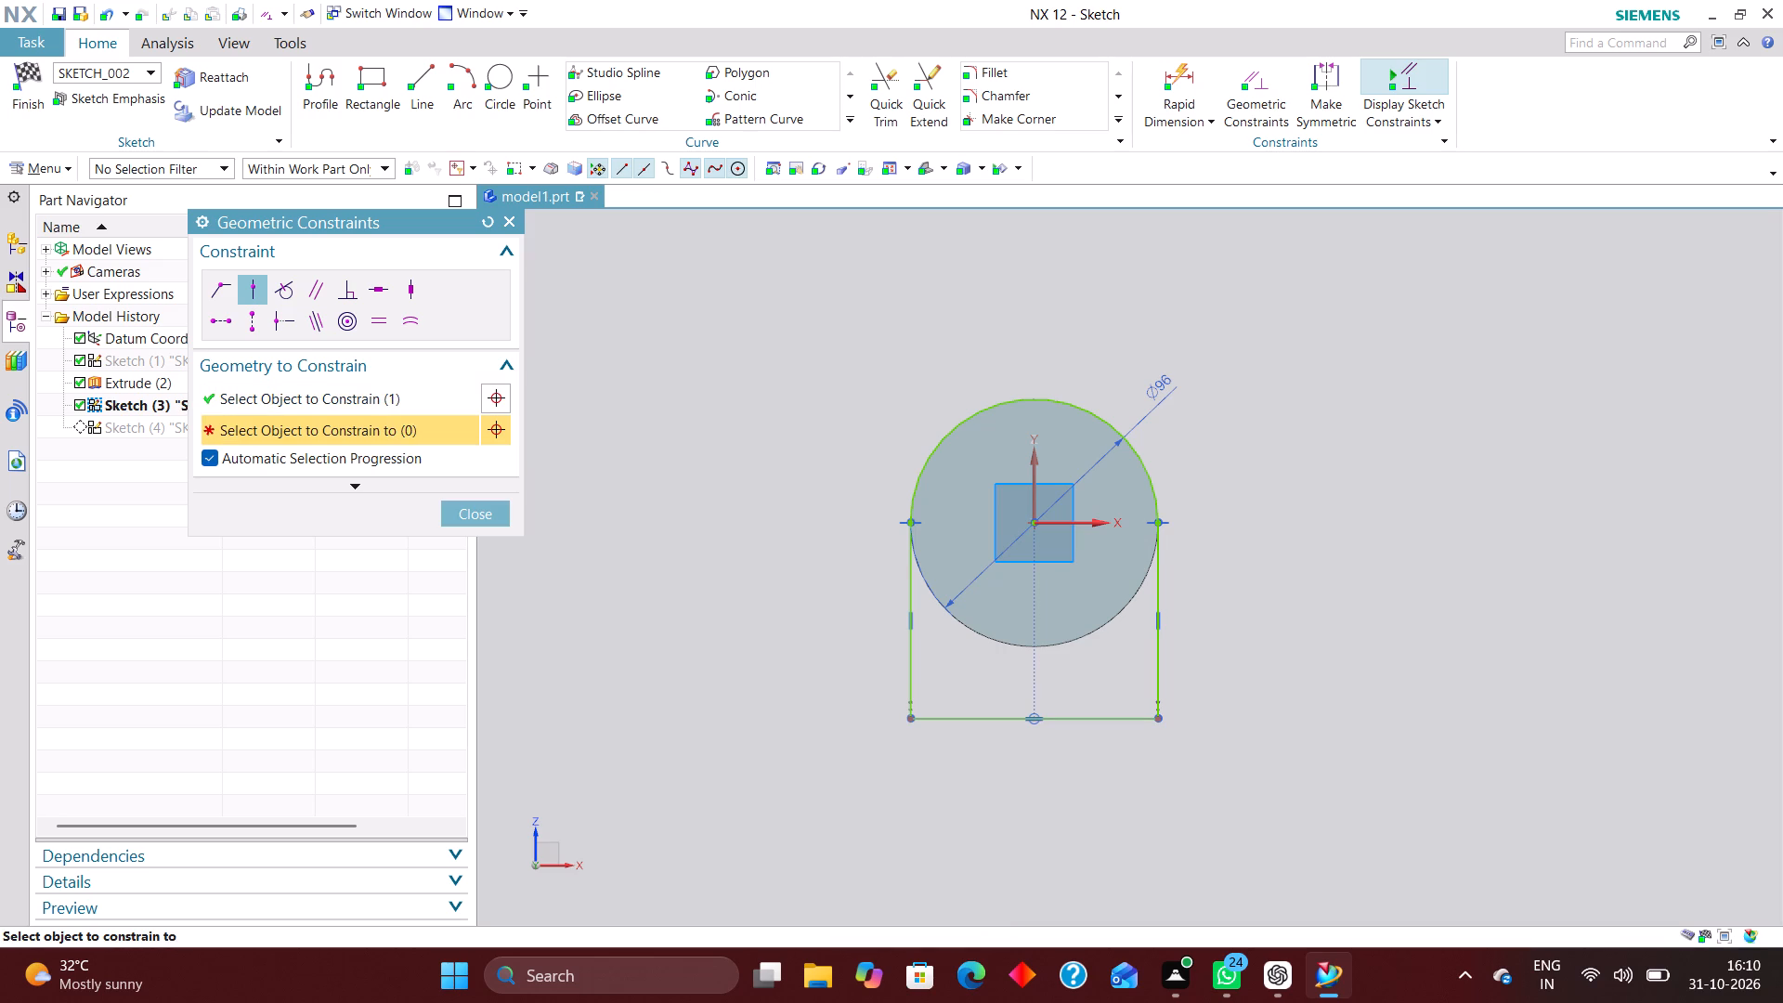
pyautogui.click(514, 222)
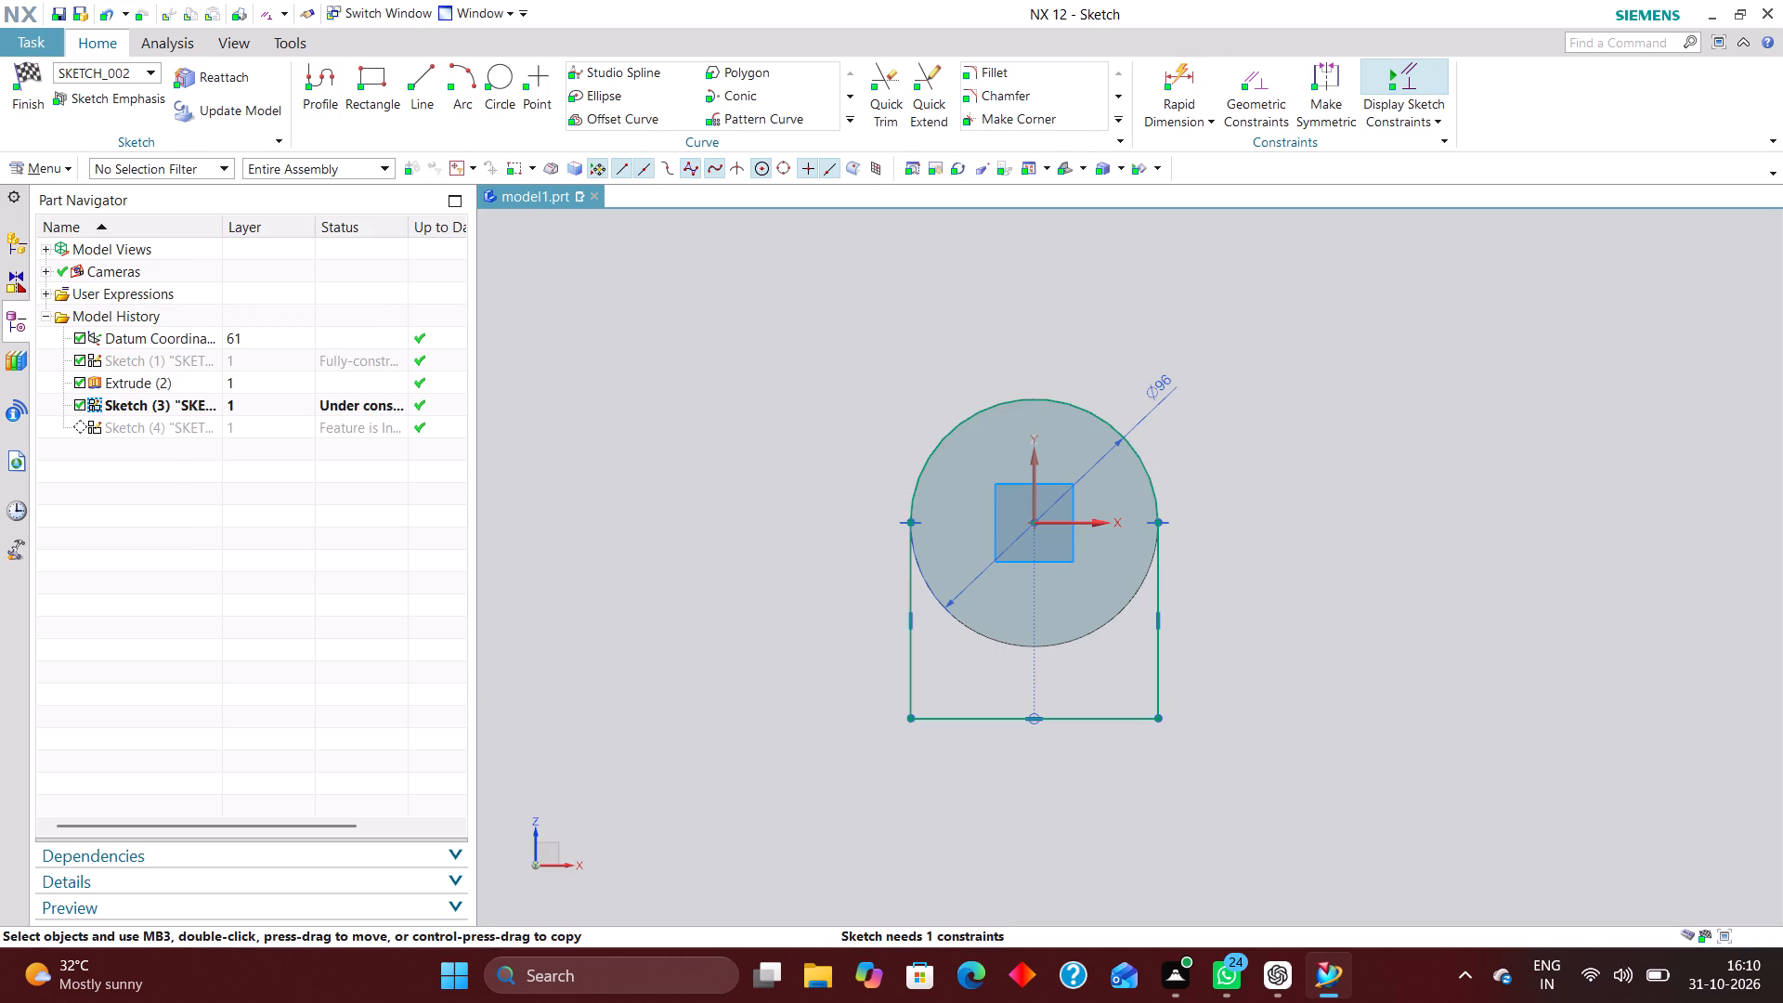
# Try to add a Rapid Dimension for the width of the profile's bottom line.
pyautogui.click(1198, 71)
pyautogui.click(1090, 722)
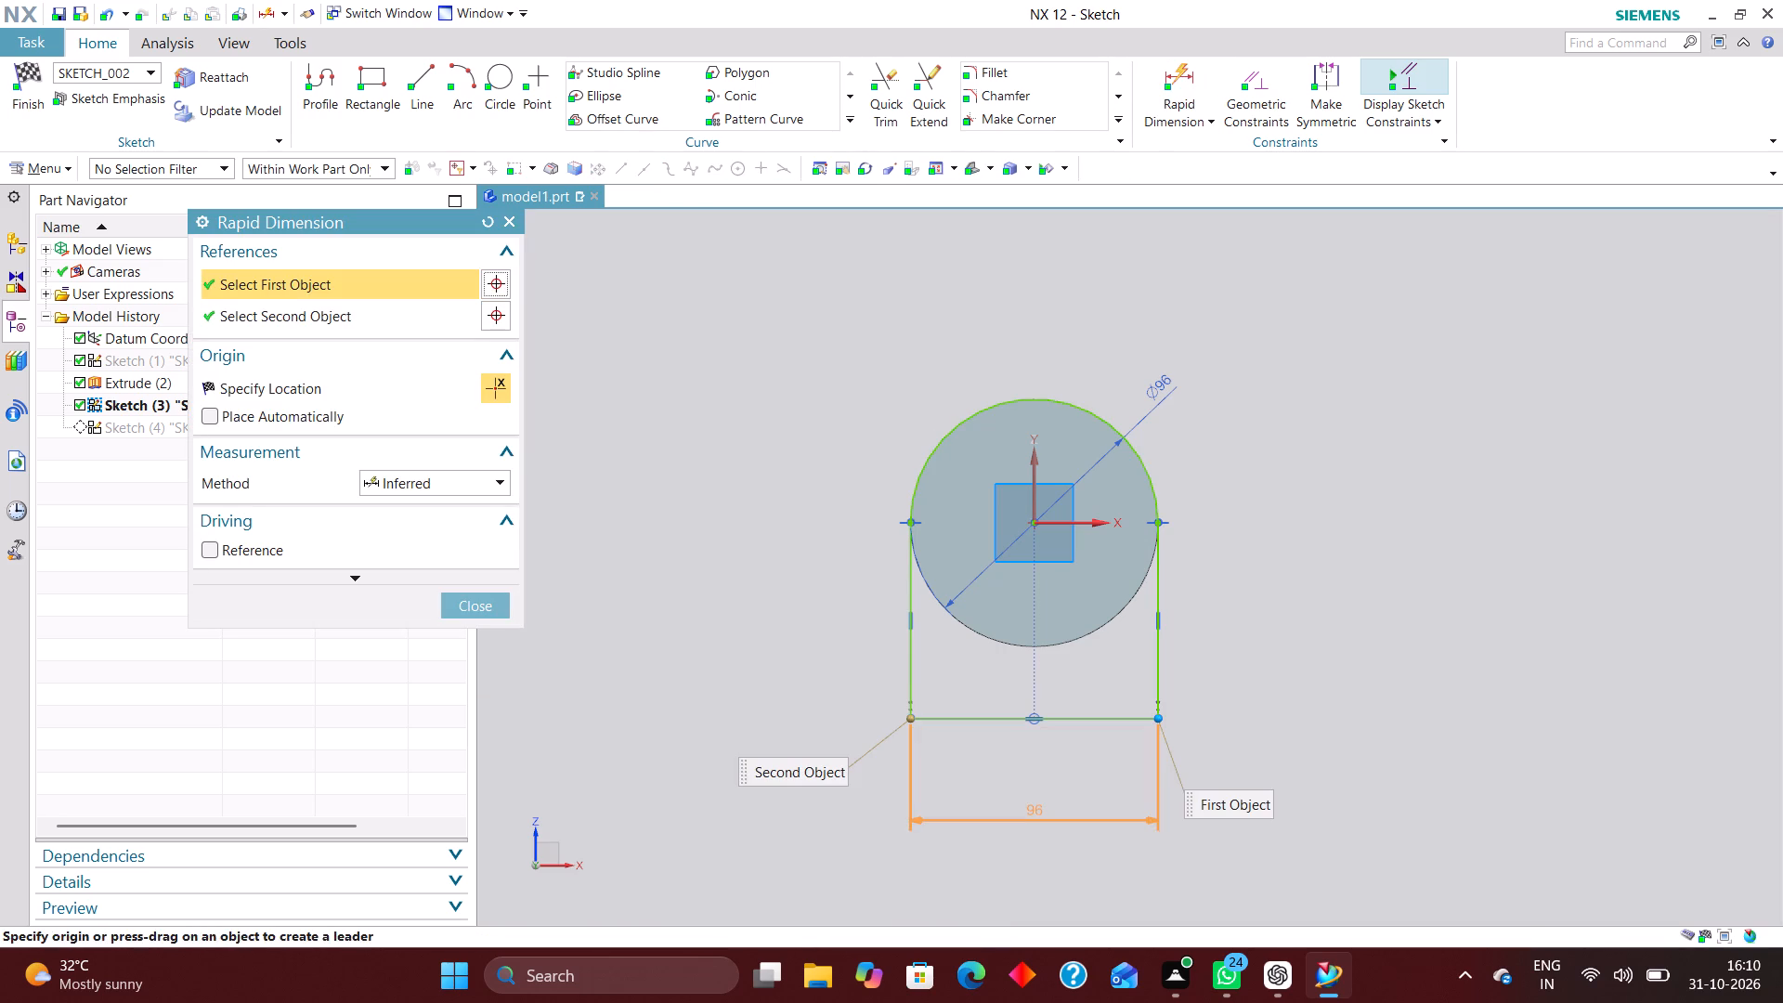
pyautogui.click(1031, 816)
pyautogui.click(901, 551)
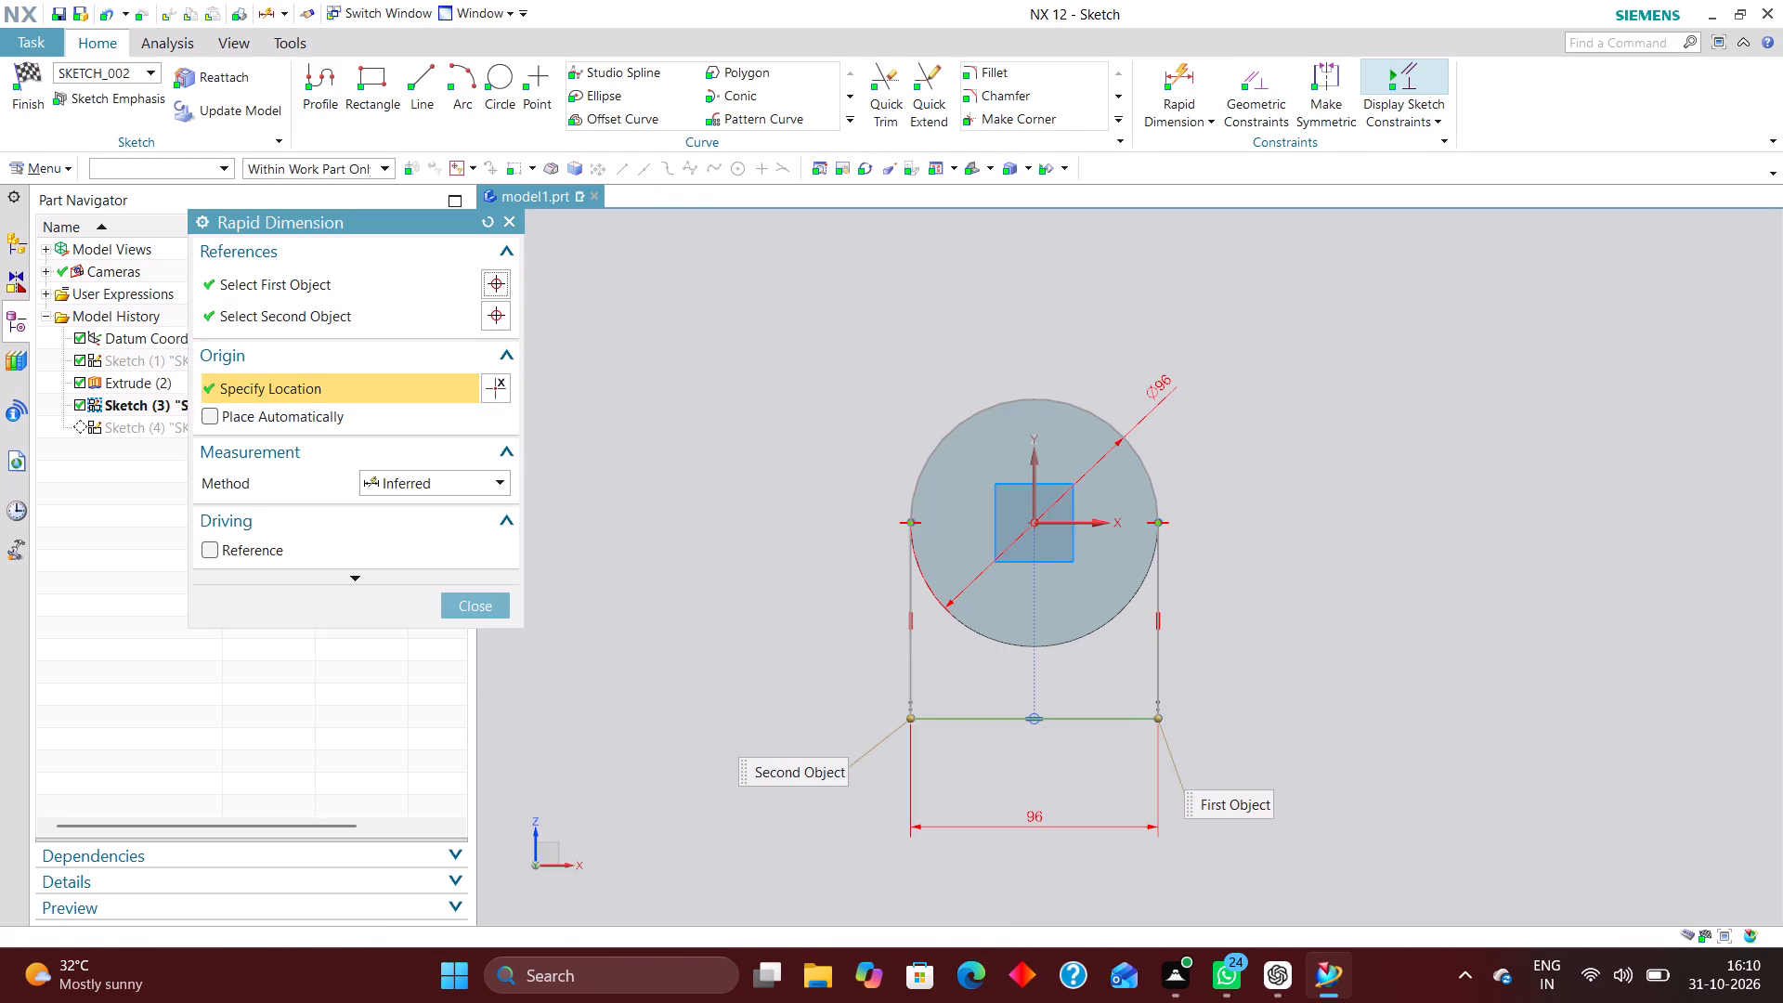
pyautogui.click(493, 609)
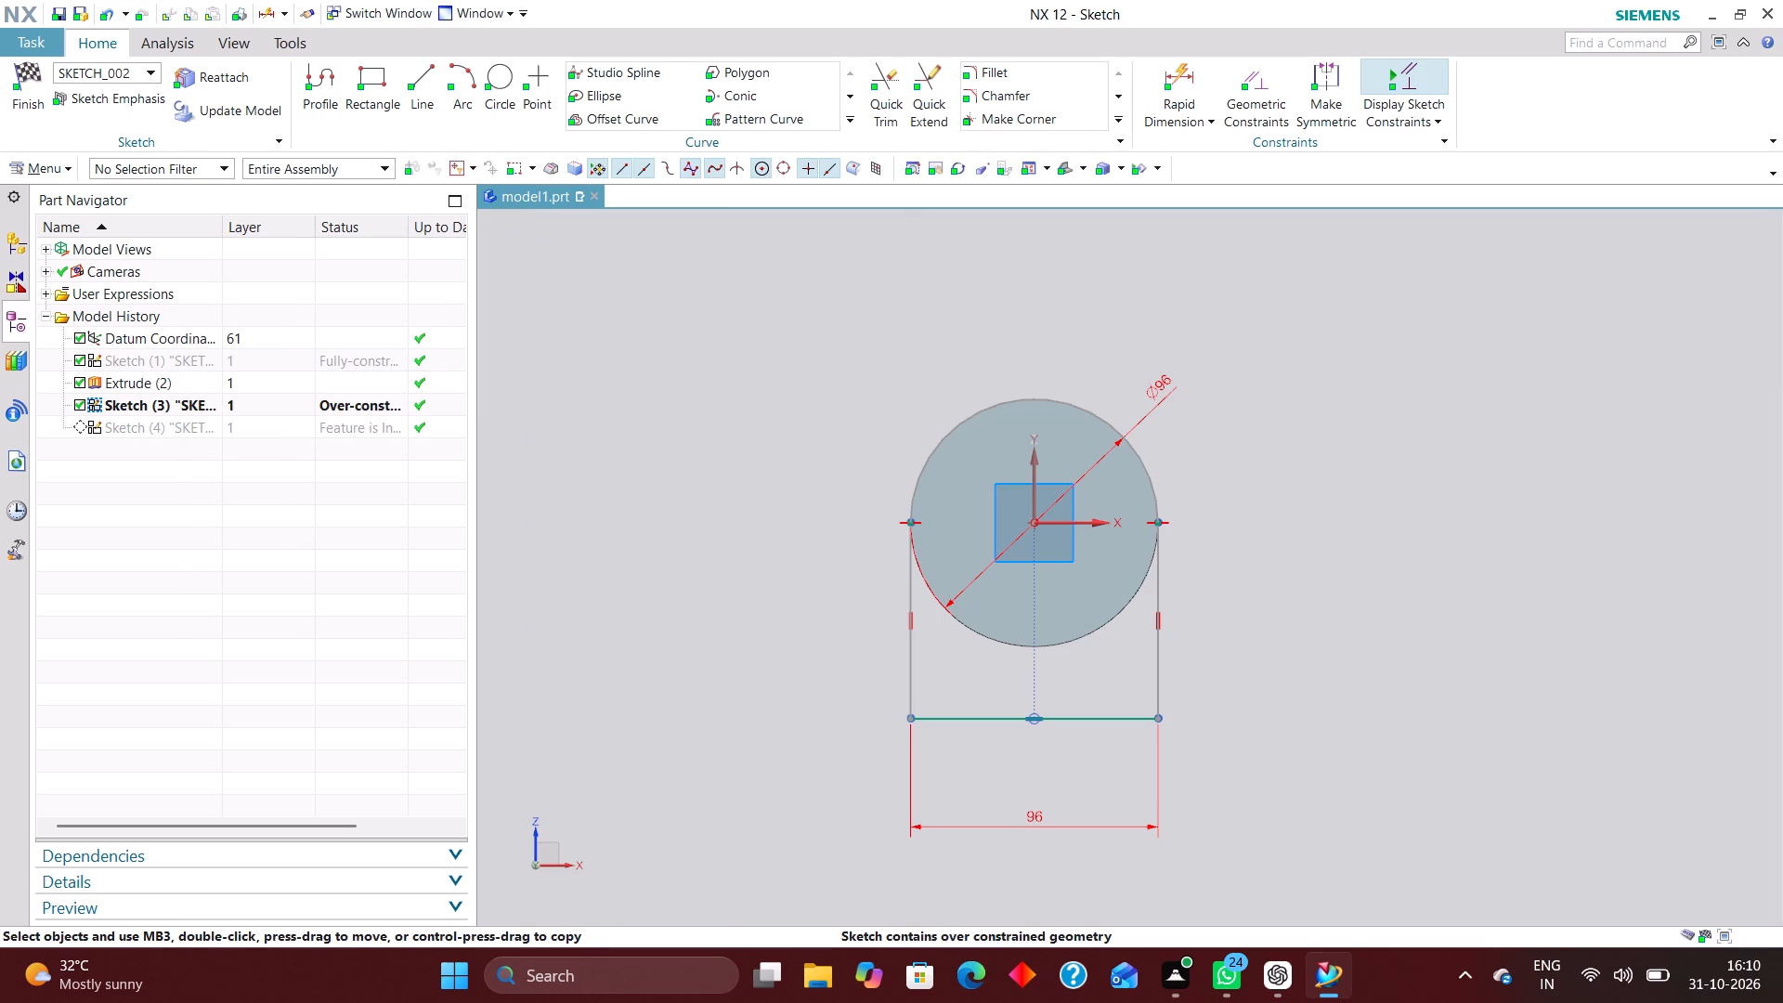
# Undo the sketch edits back to the full circle with two separate, unattached vertical lines.
pyautogui.tripleClick(104, 13)
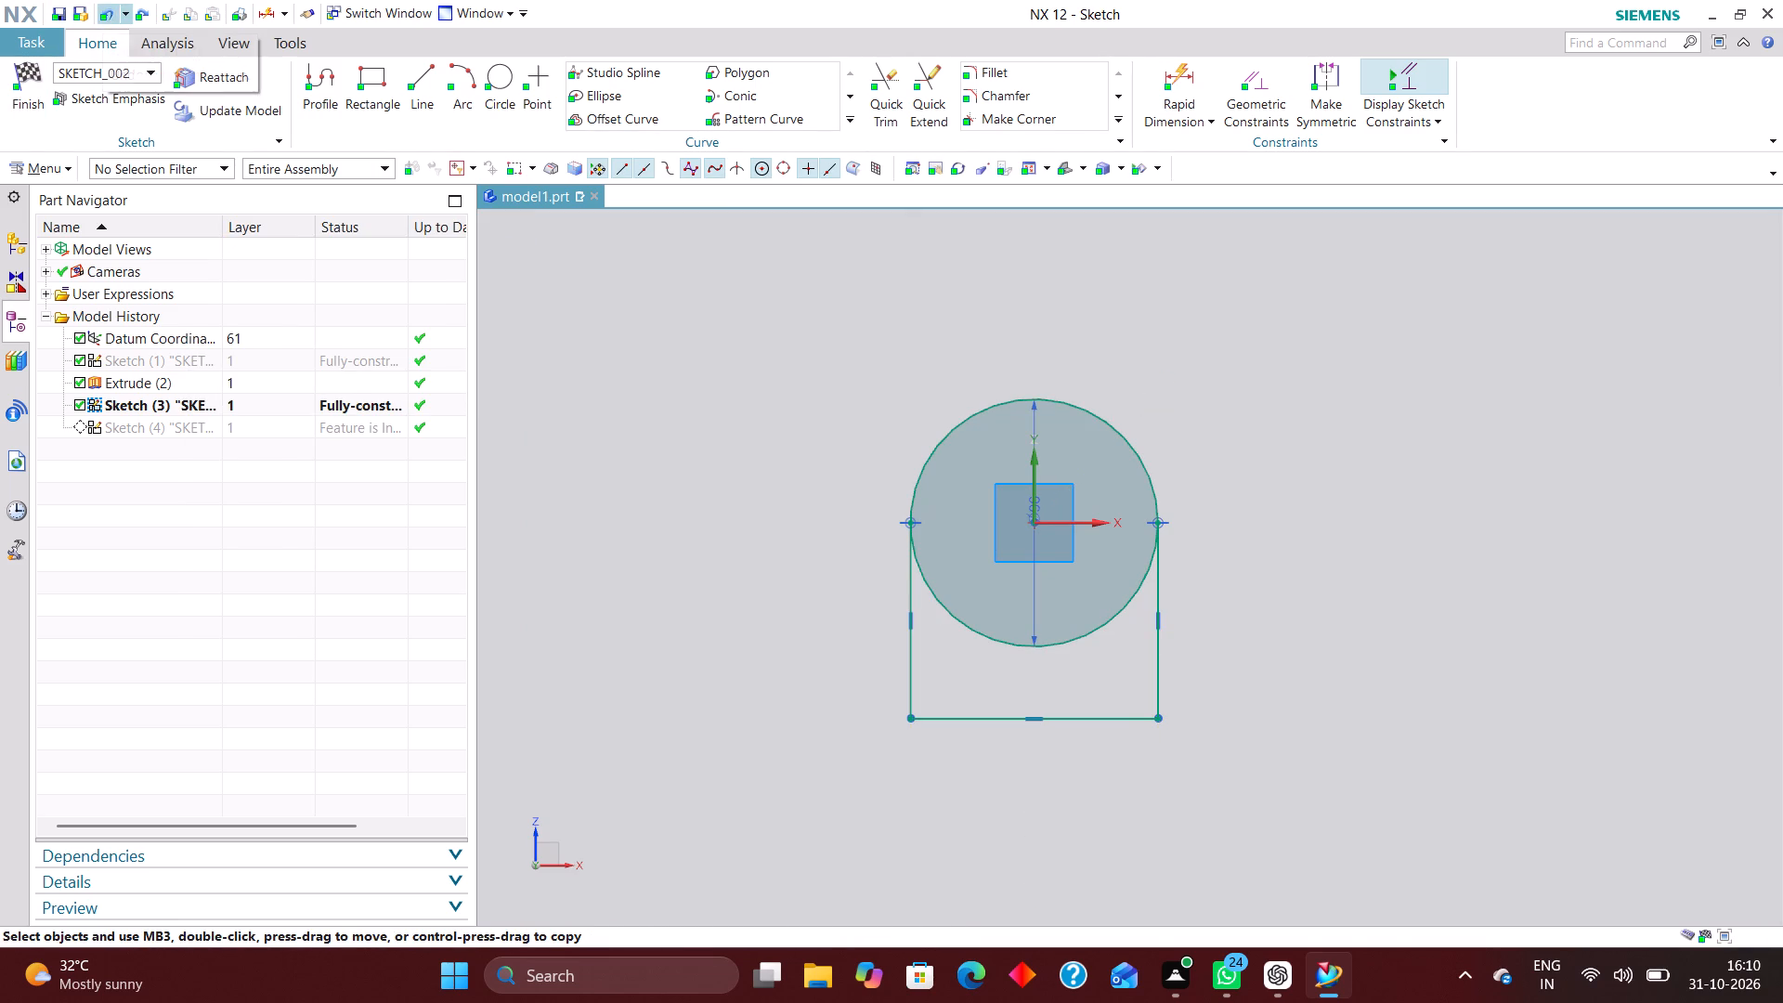
pyautogui.click(110, 12)
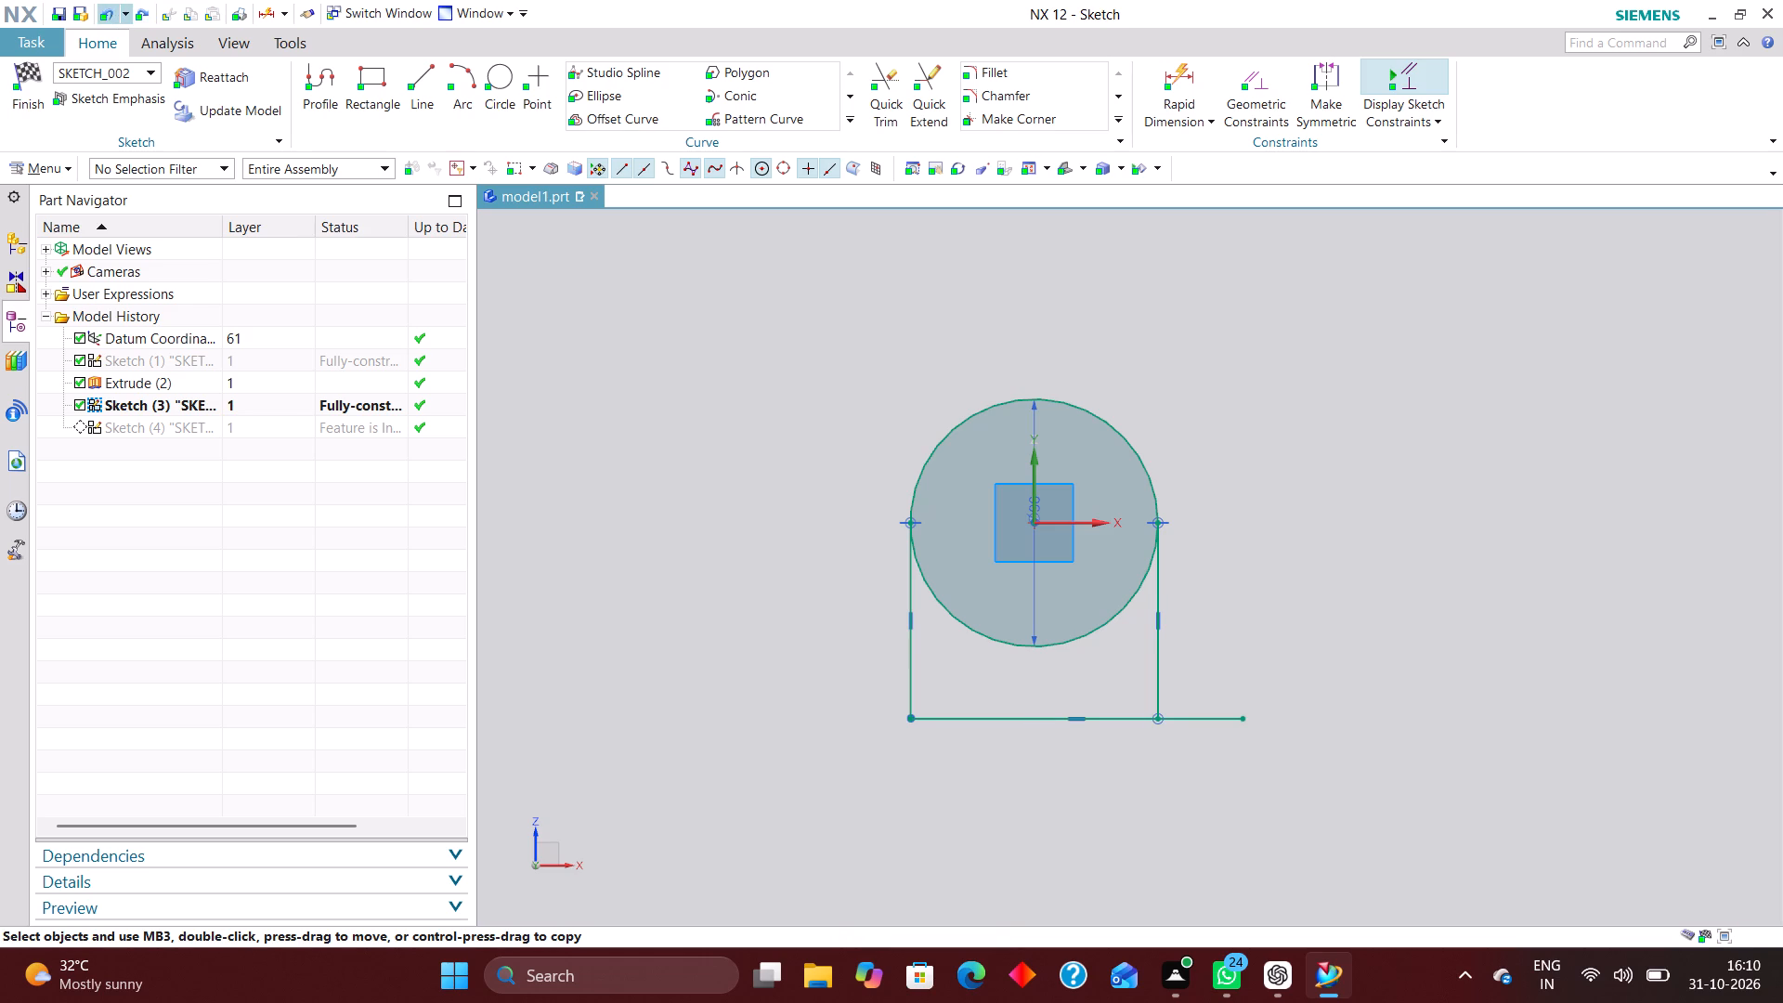
pyautogui.click(110, 11)
pyautogui.doubleClick(110, 11)
pyautogui.click(109, 11)
pyautogui.click(109, 11)
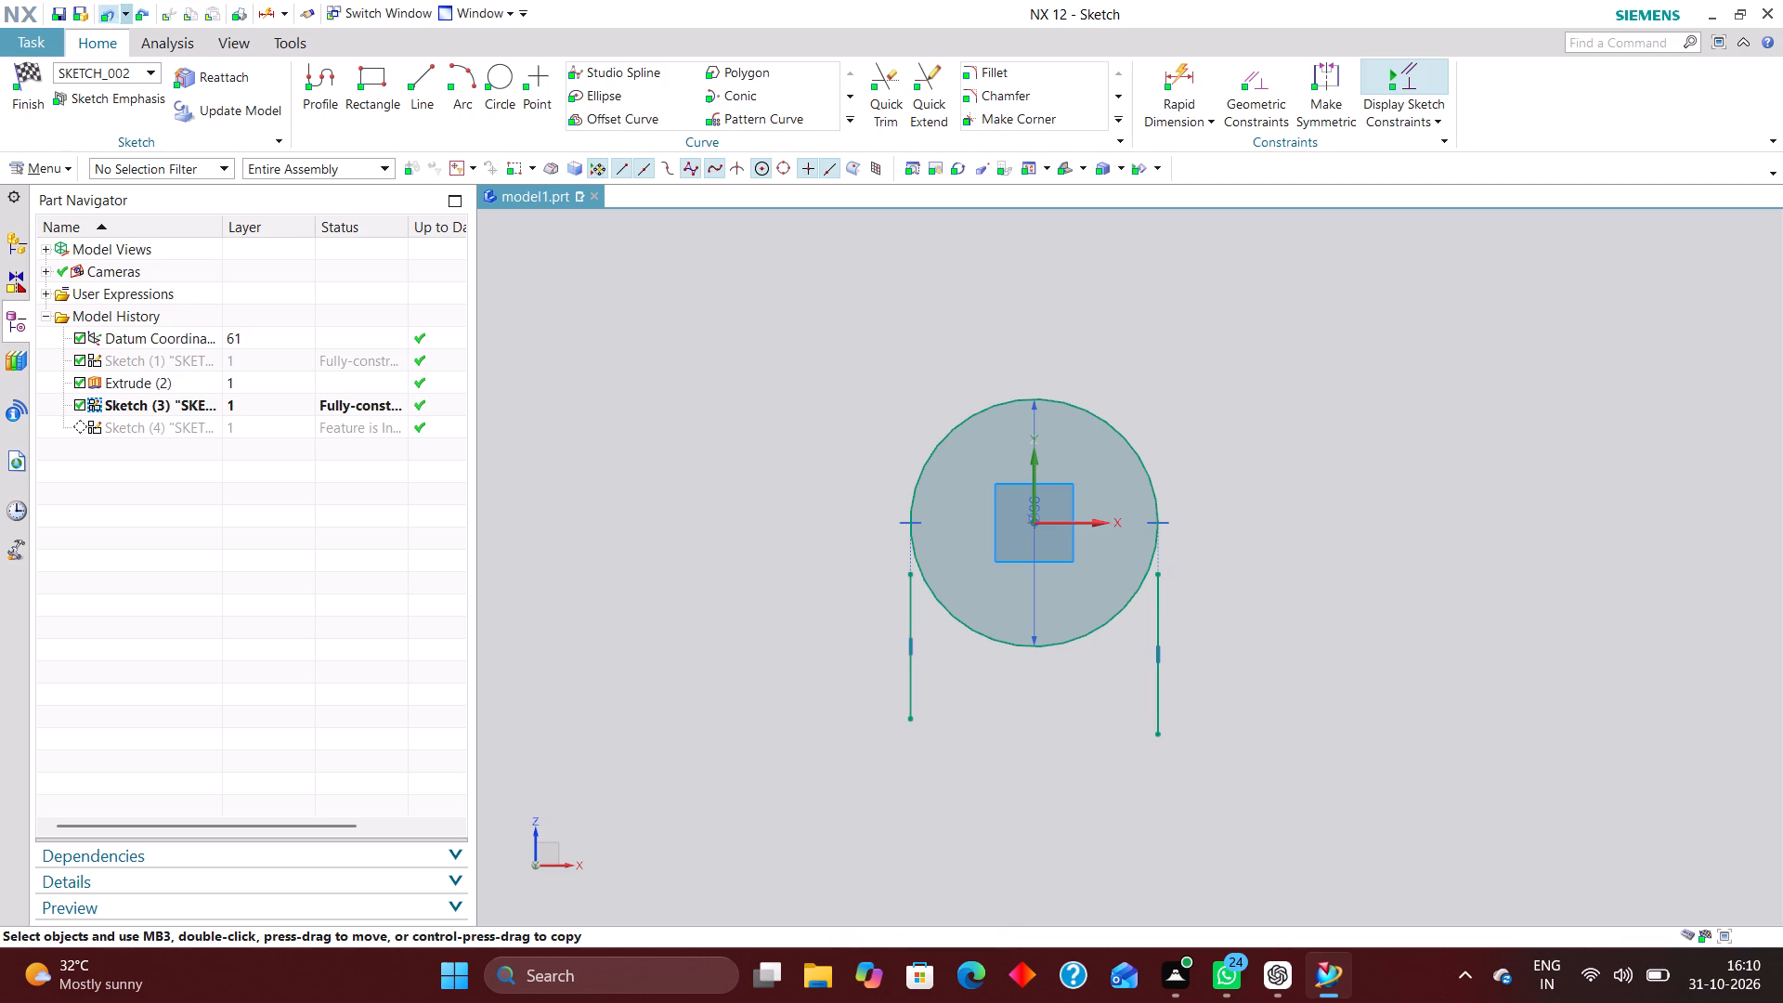
pyautogui.click(109, 11)
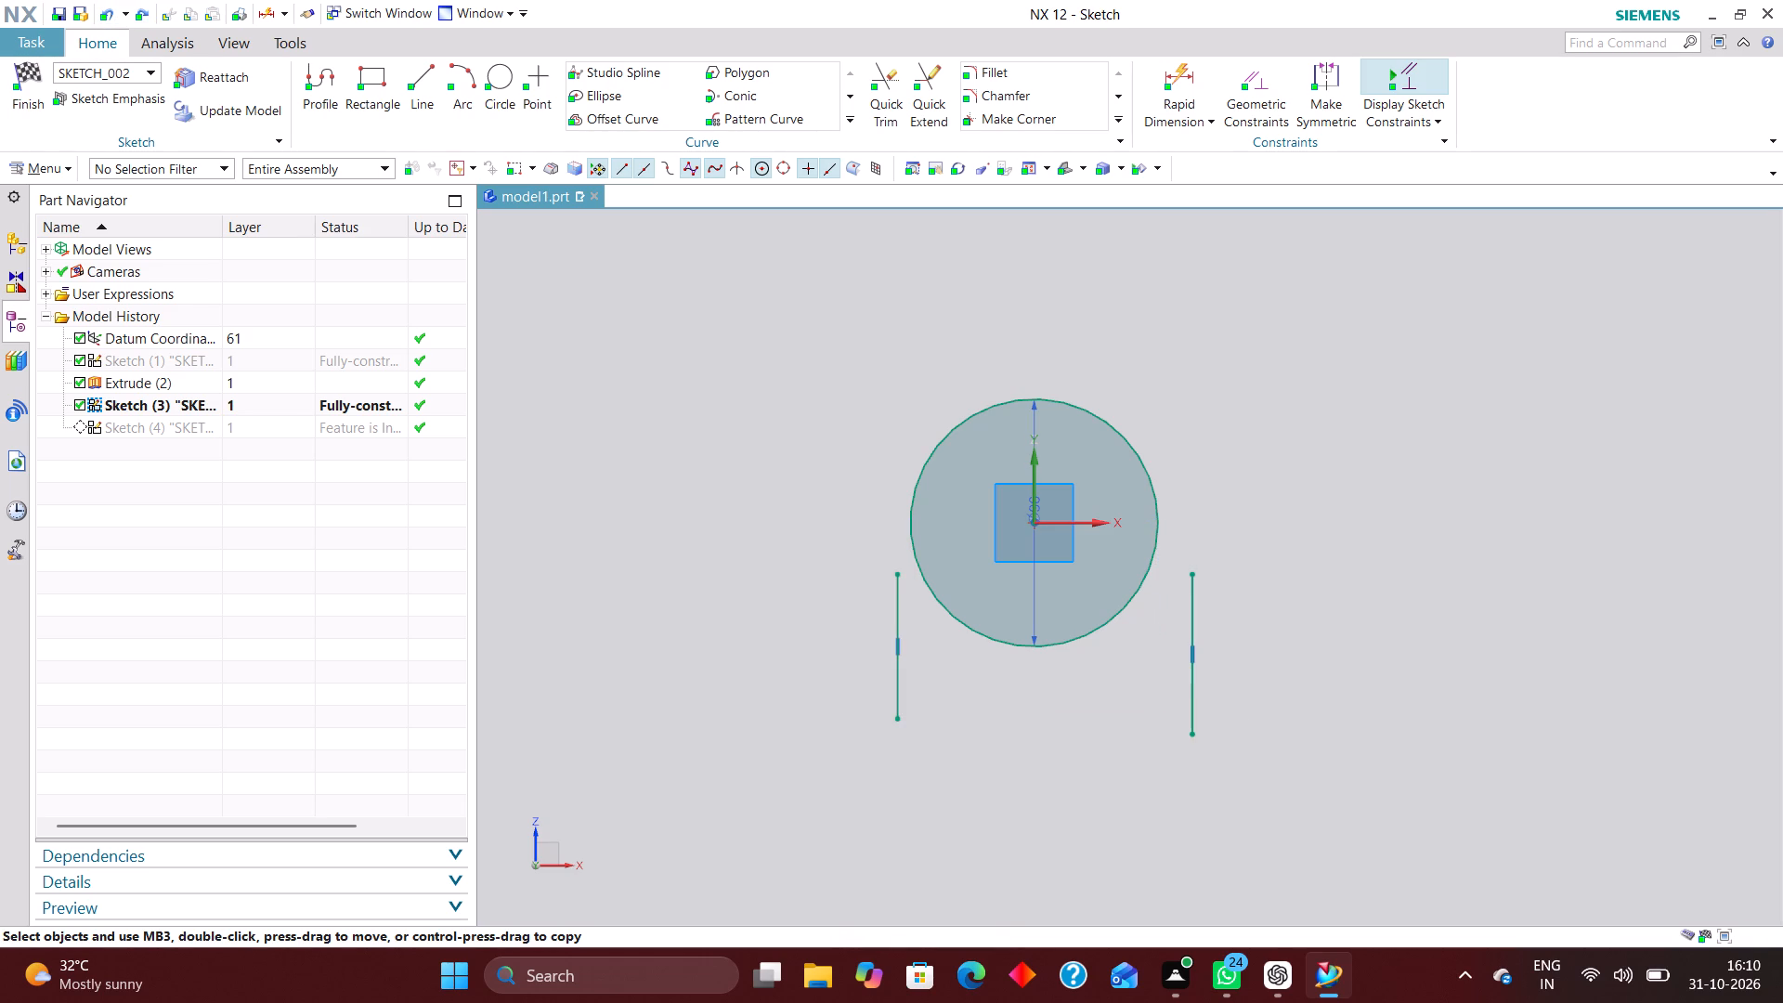
# Move both vertical lines inward to about 56 mm apart, with their upper ends inside the circle.
pyautogui.moveTo(892, 577); pyautogui.dragTo(964, 553)
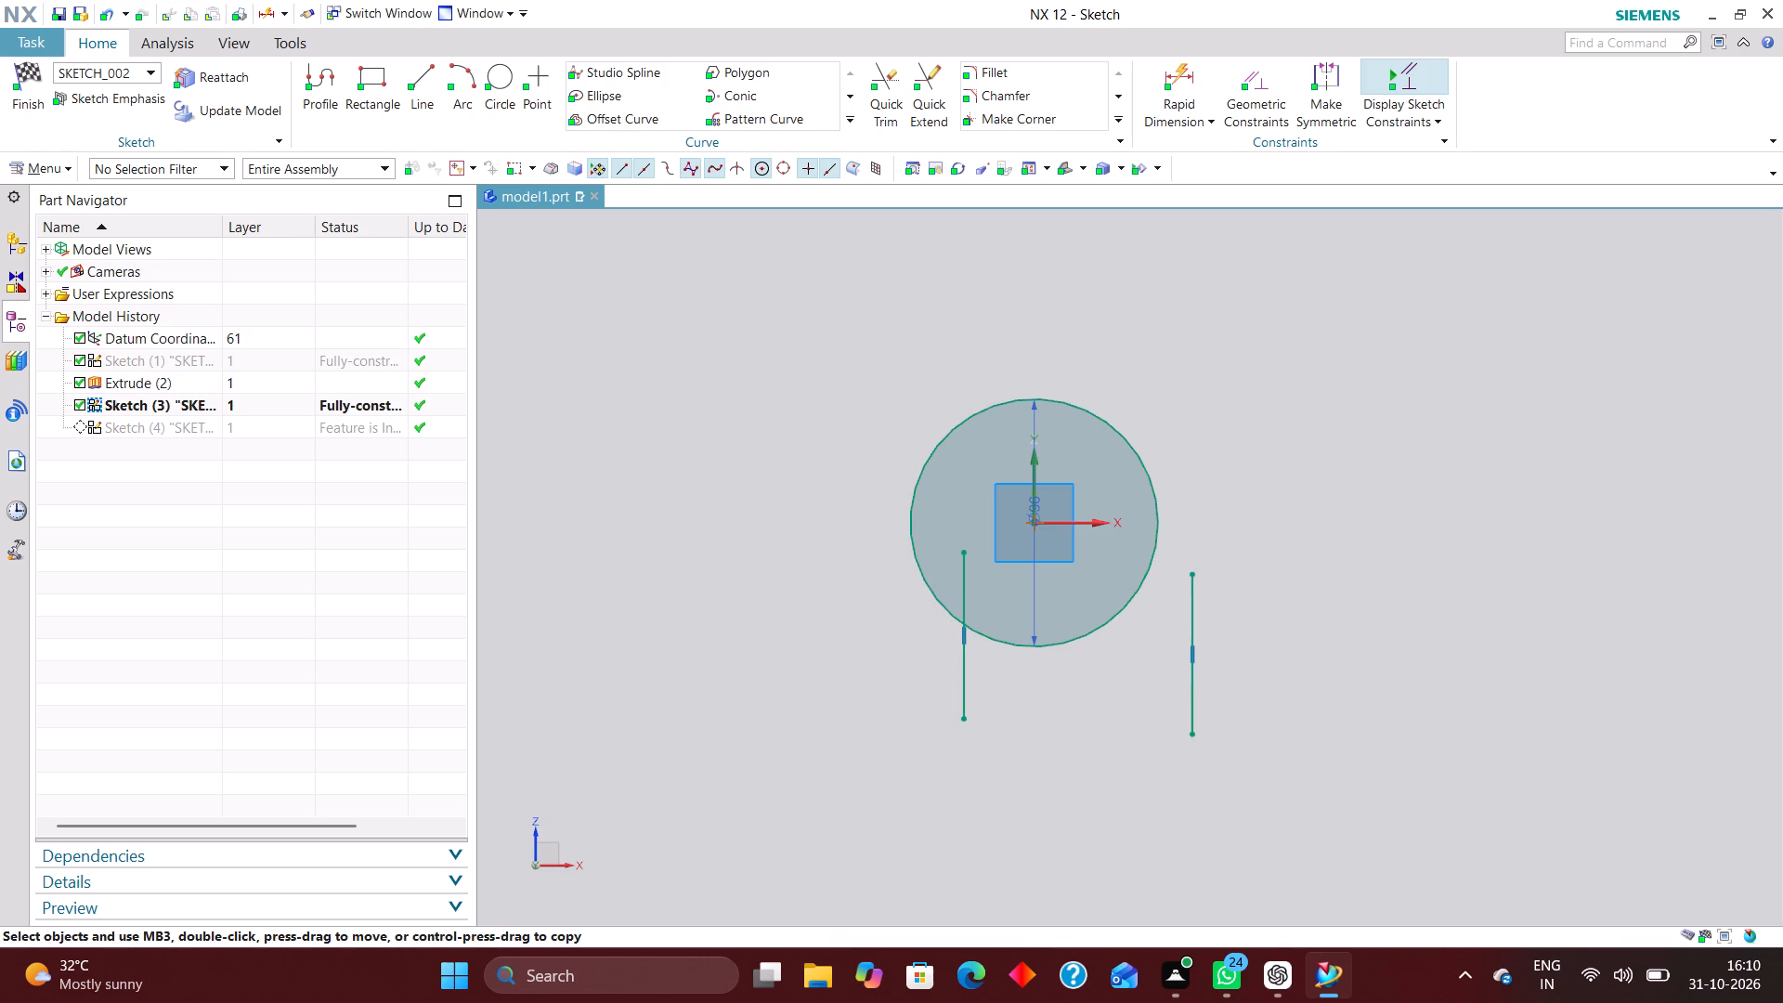
pyautogui.moveTo(1192, 574); pyautogui.dragTo(1108, 555)
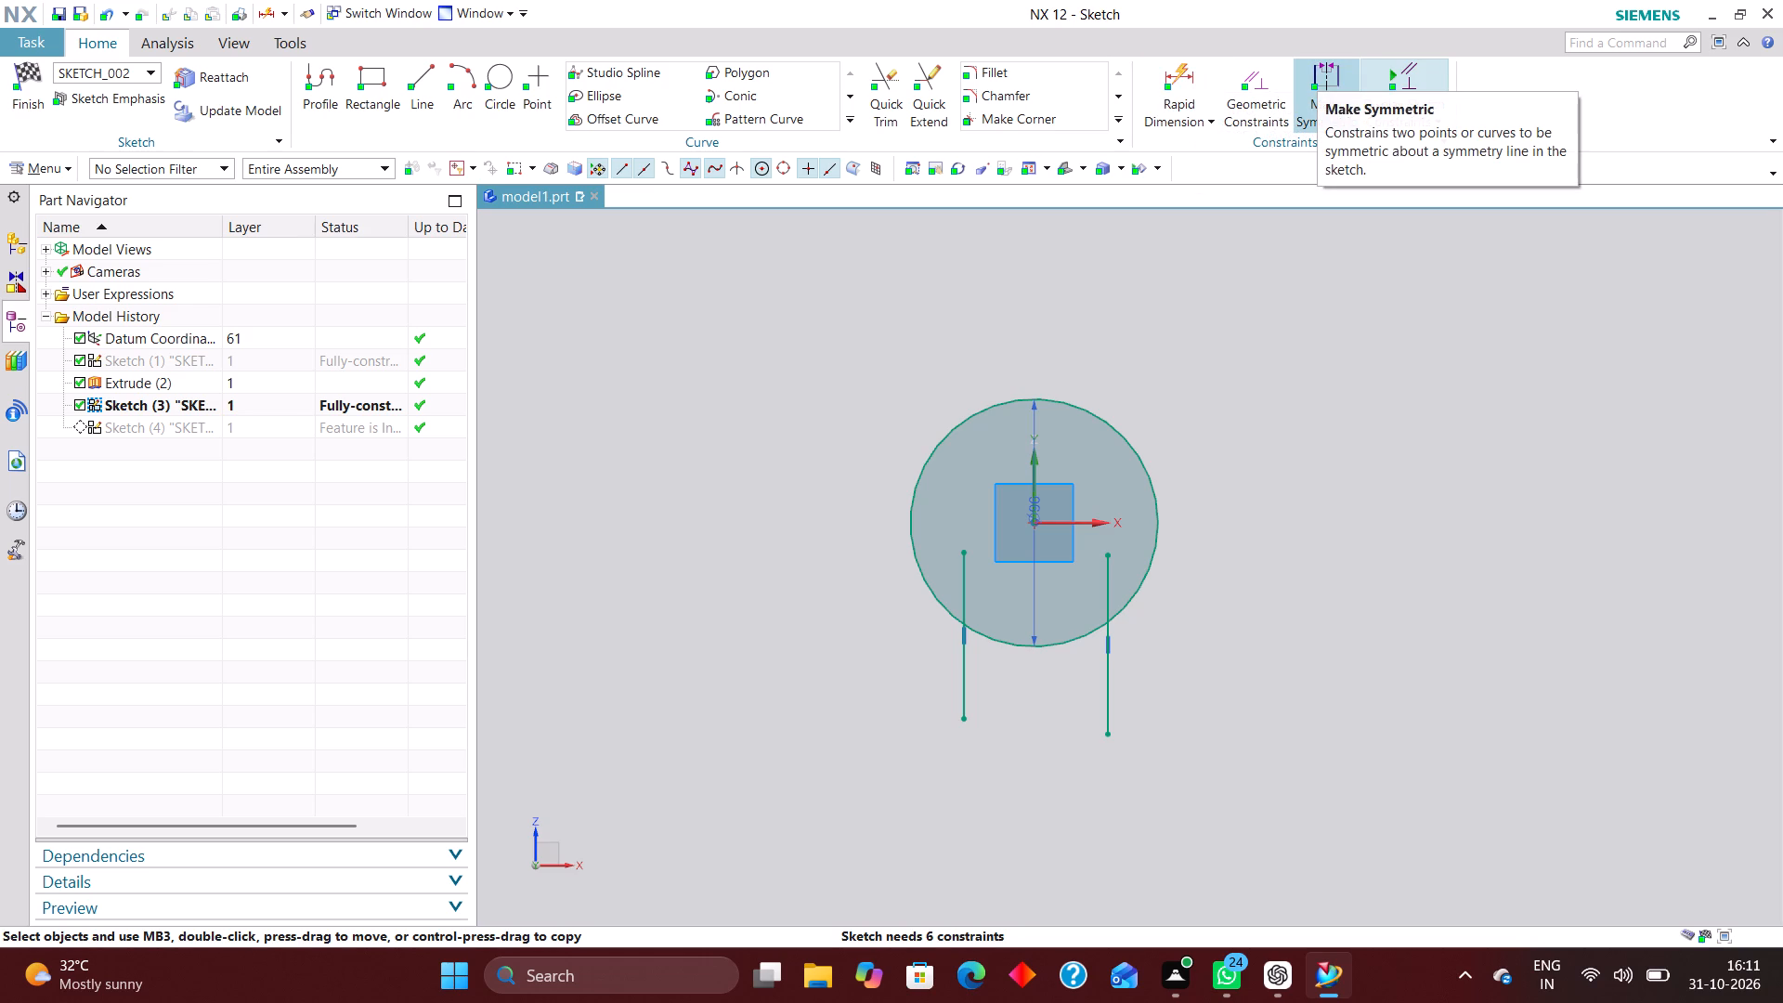
# Draw a horizontal line from the lower end of the shorter vertical line to beyond the opposite vertical line.
pyautogui.click(424, 78)
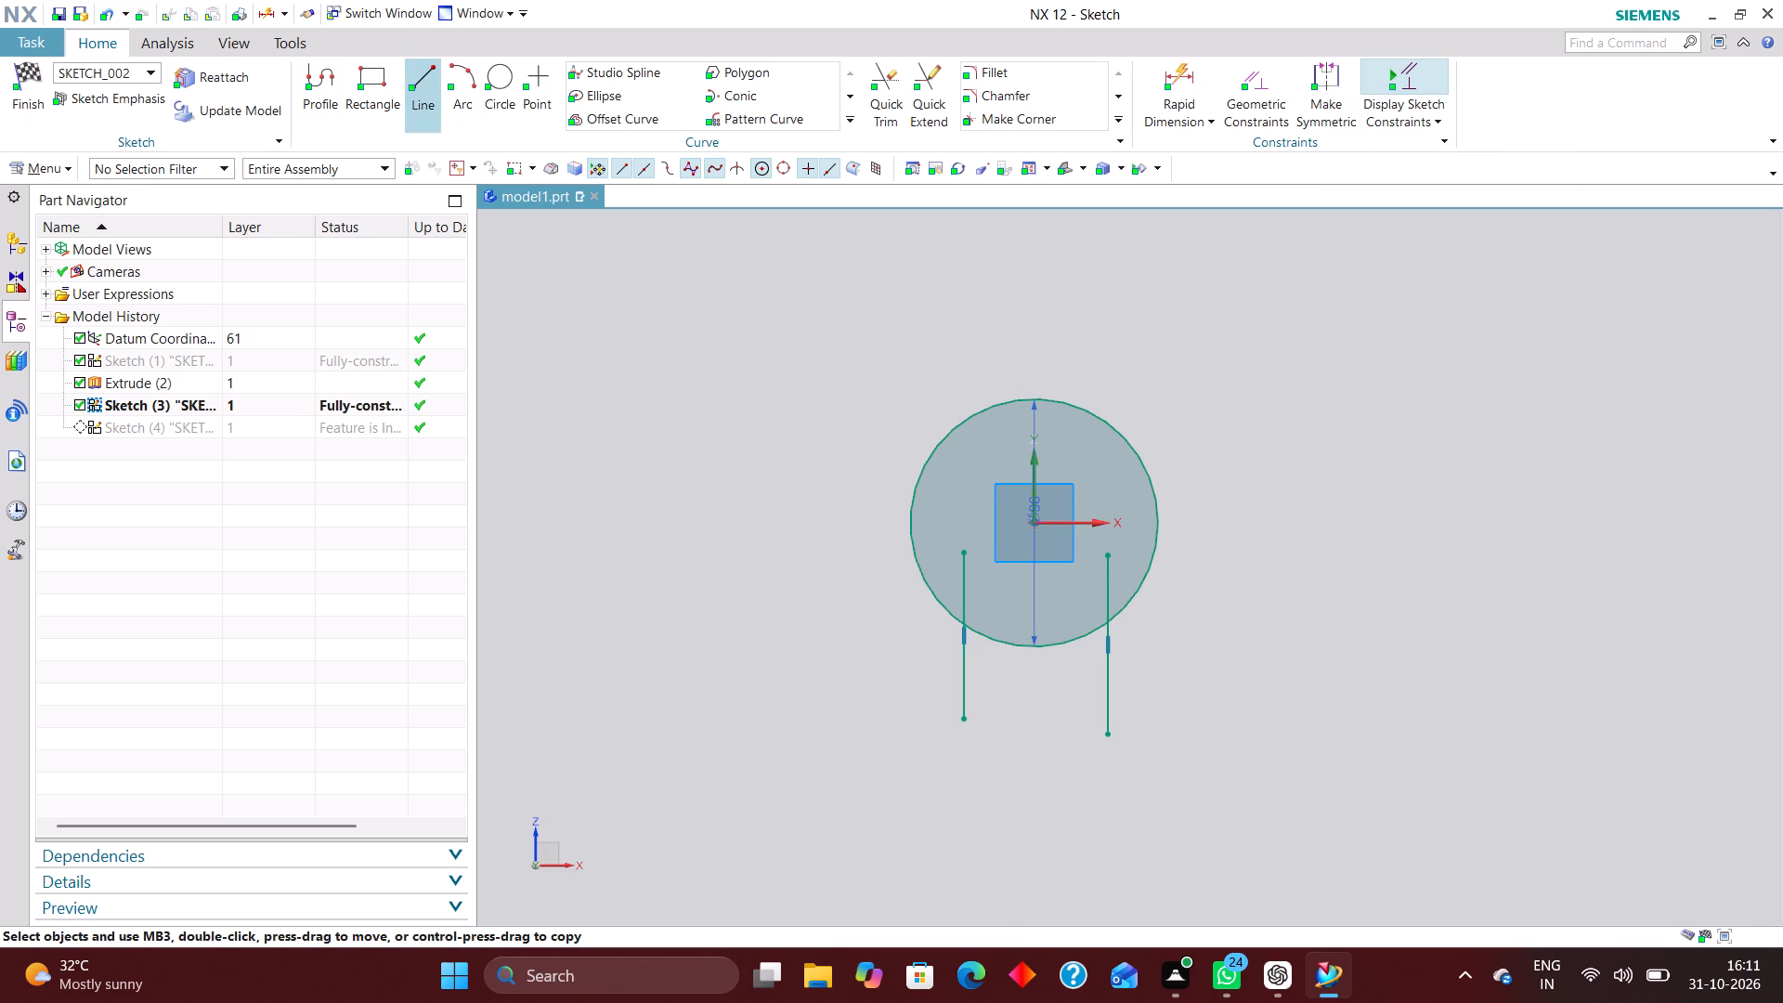
pyautogui.click(964, 725)
pyautogui.click(1189, 724)
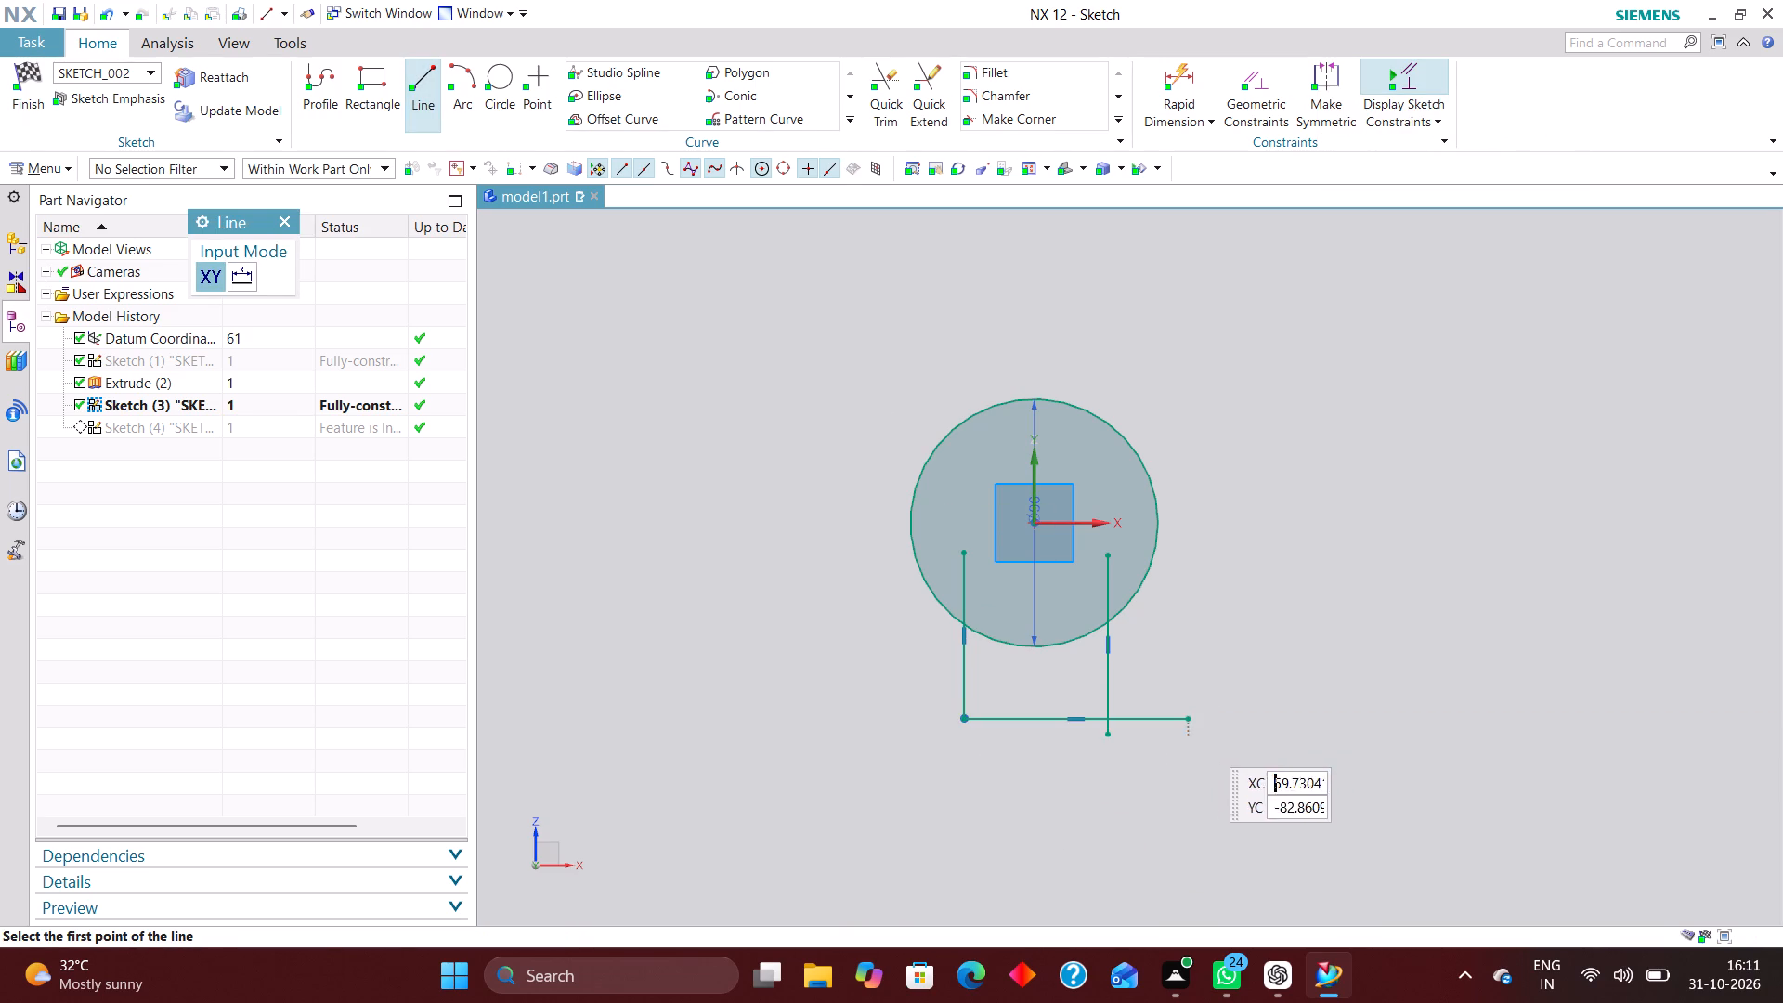
# Quick Trim the overhanging ends of the horizontal and vertical lines at the lower corner.
pyautogui.click(884, 90)
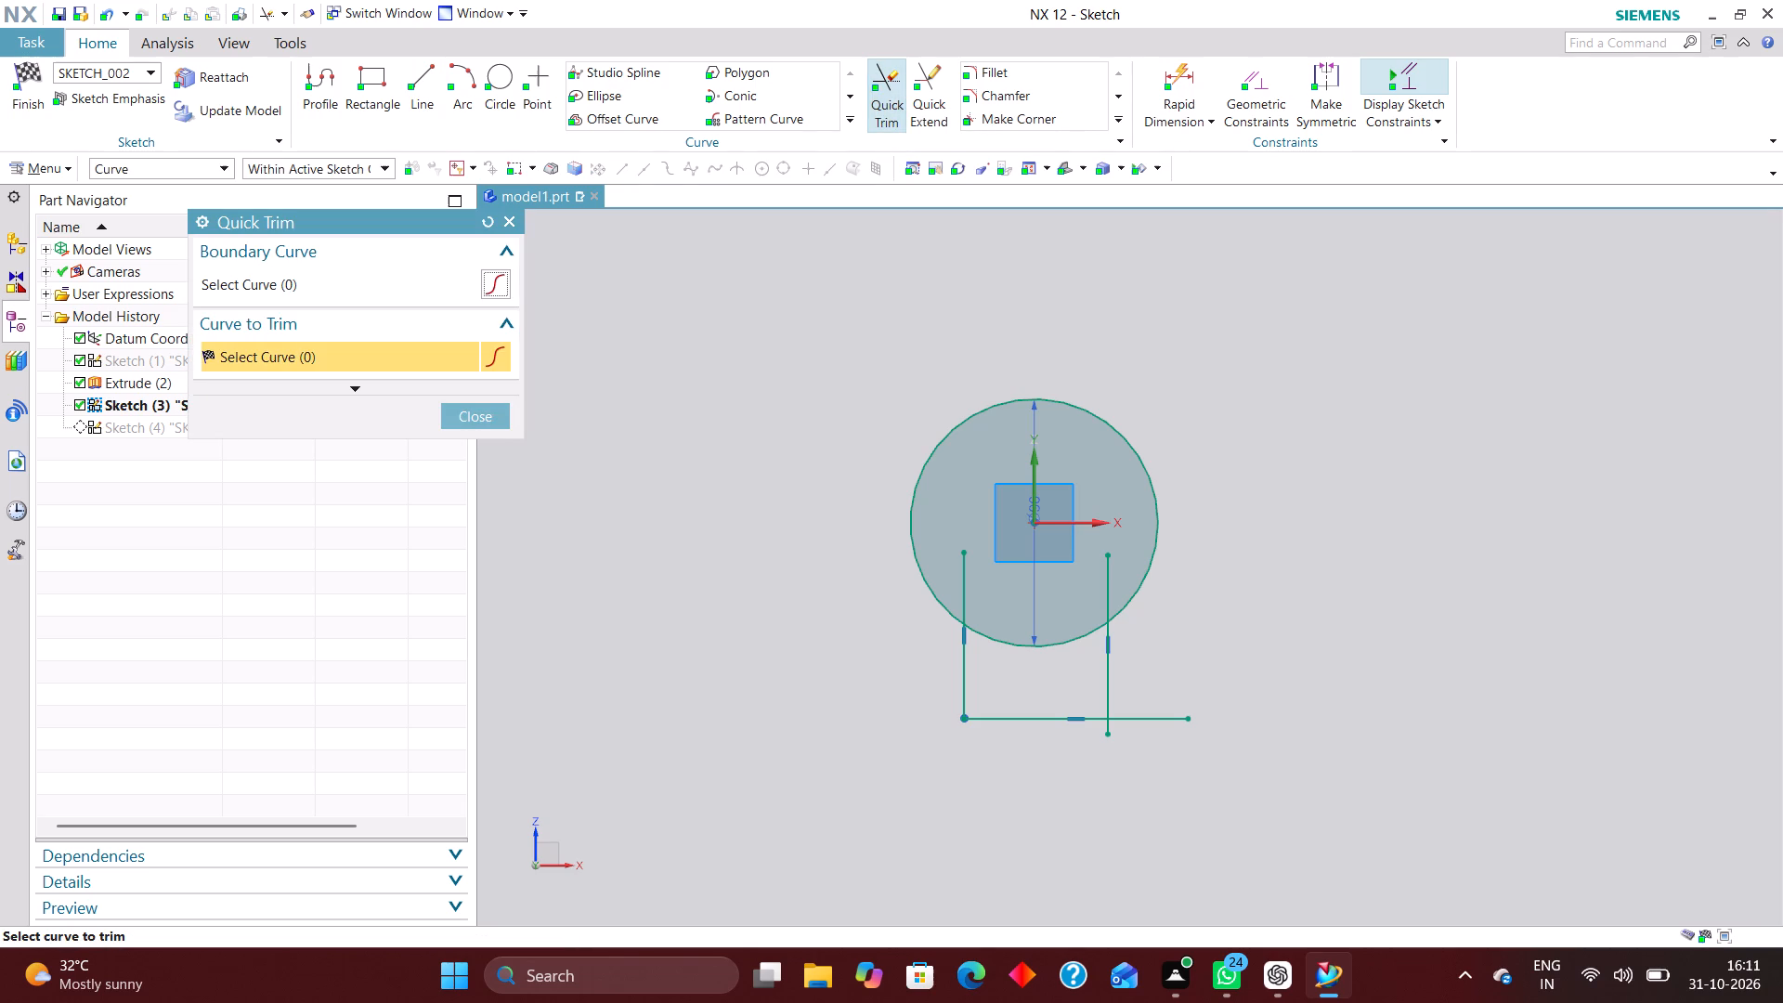
pyautogui.click(1171, 718)
pyautogui.click(1104, 740)
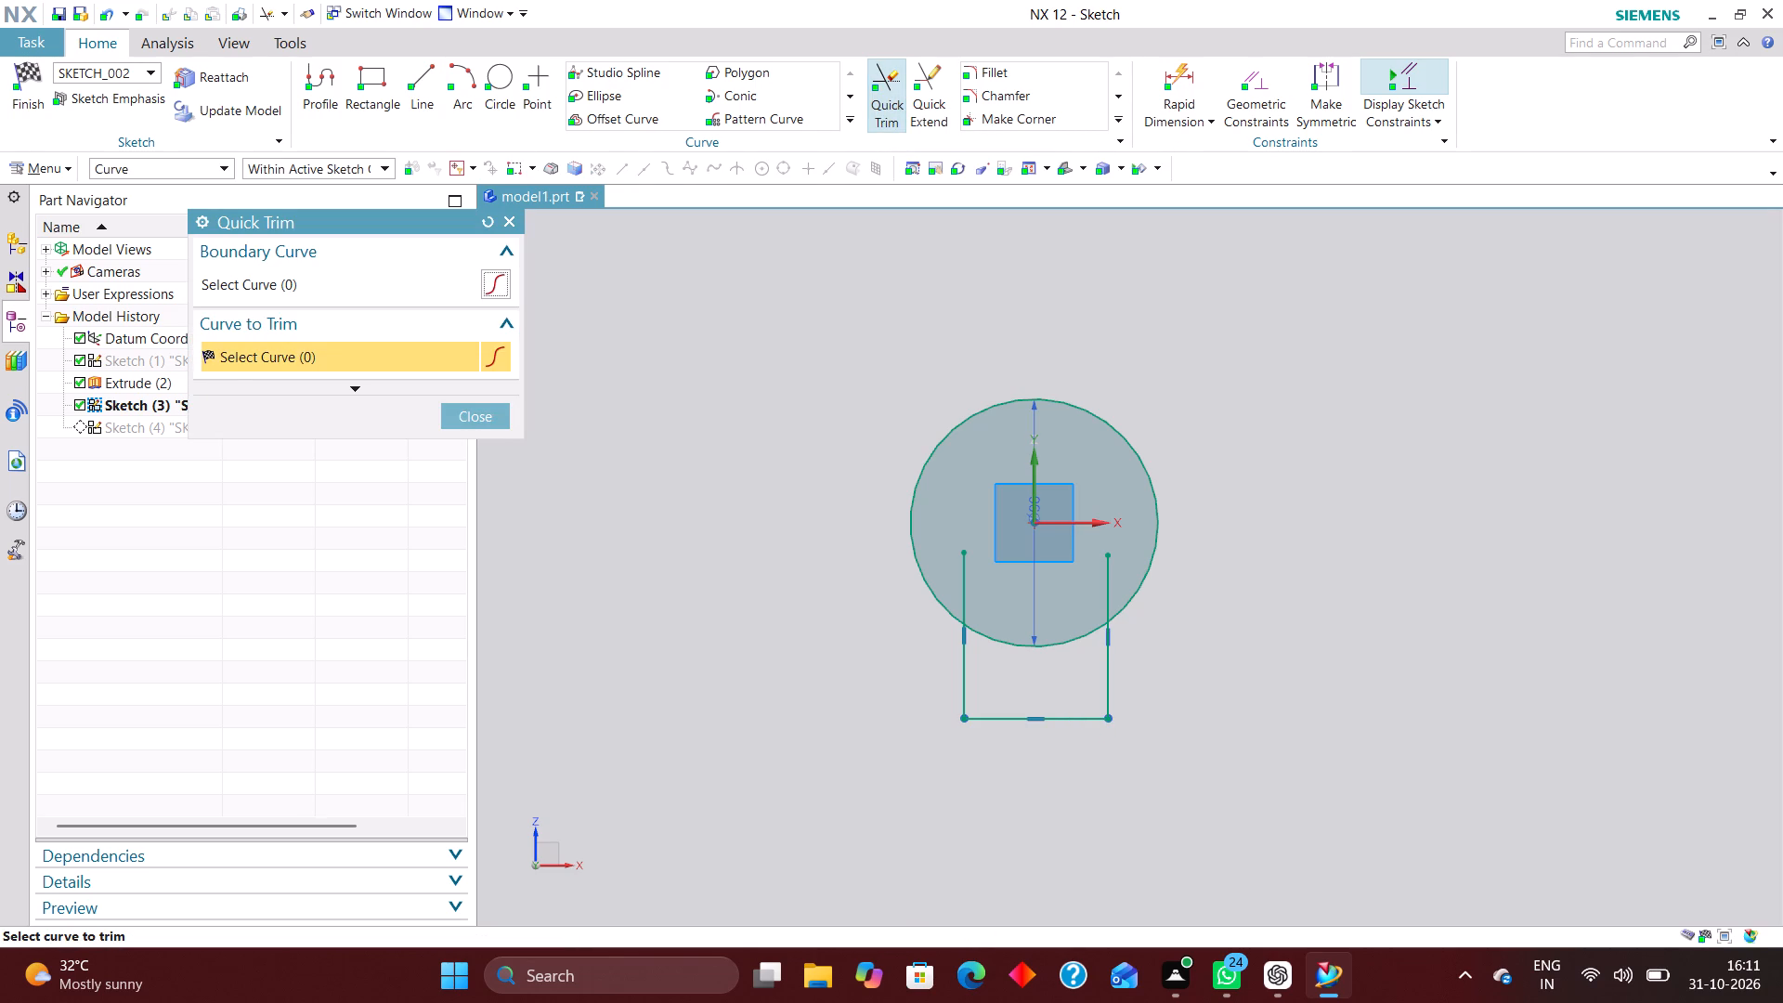
# Constrain the midpoint of the bottom line onto the vertical sketch axis with Point on Curve.
pyautogui.click(1254, 84)
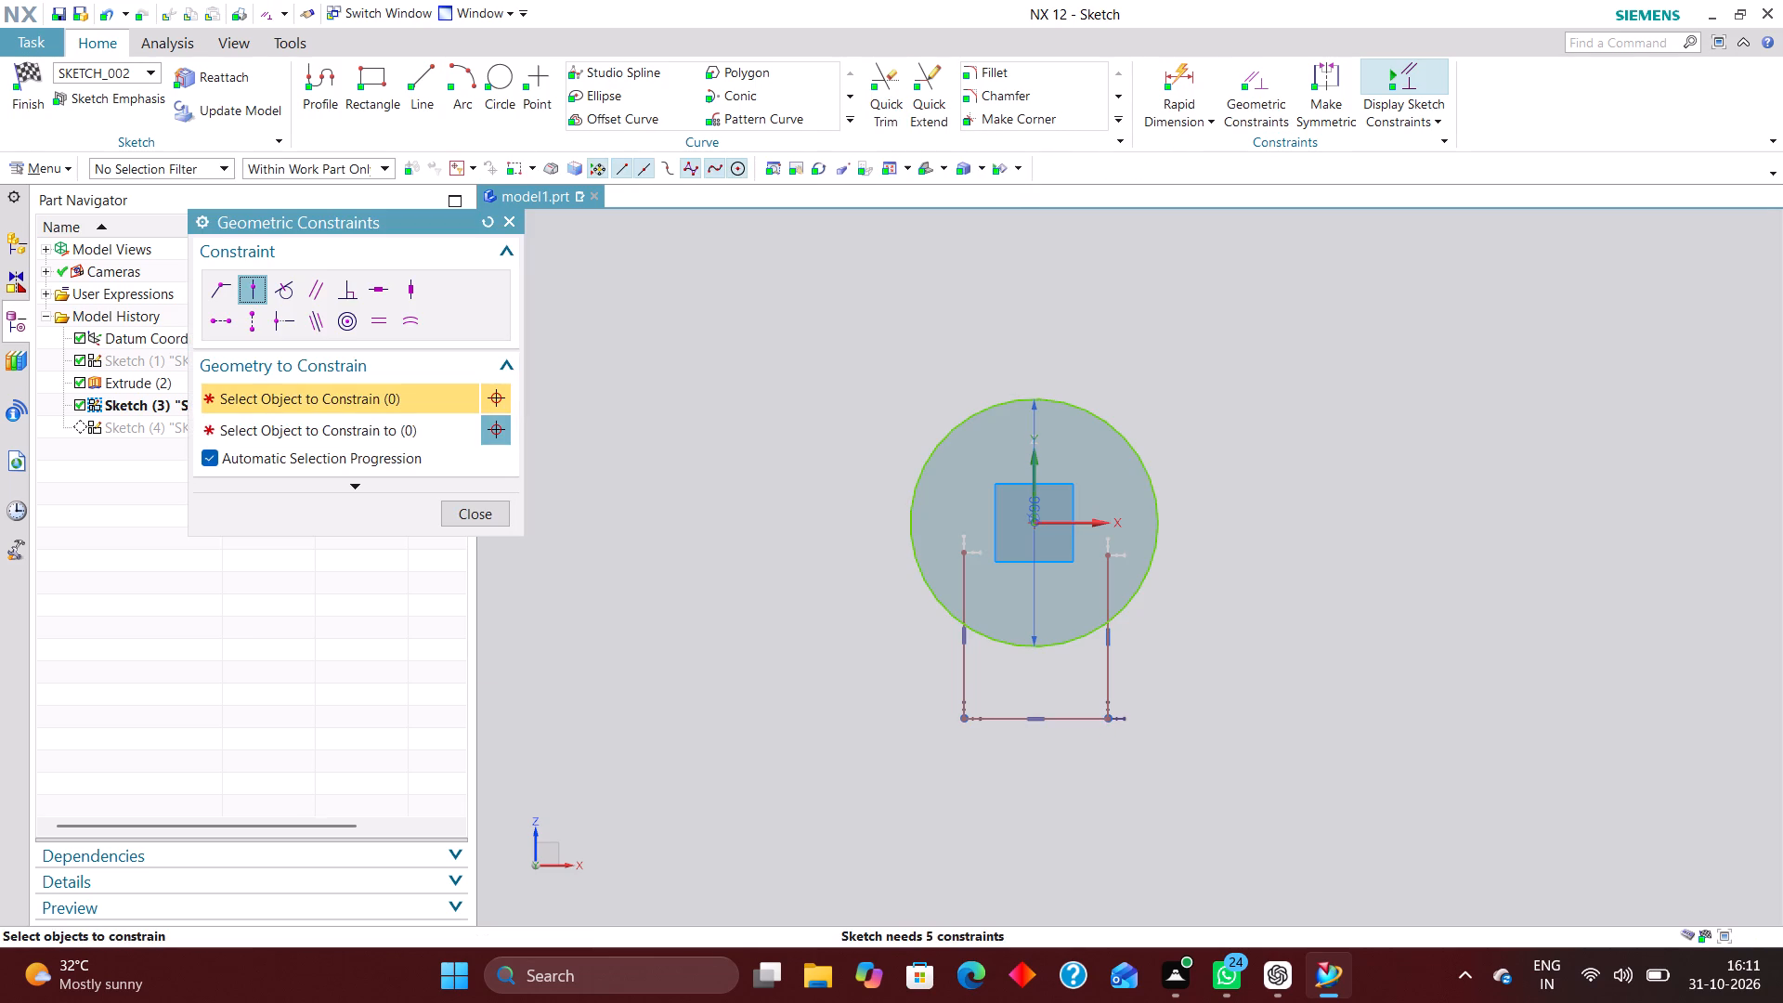
pyautogui.click(1031, 719)
pyautogui.click(1035, 472)
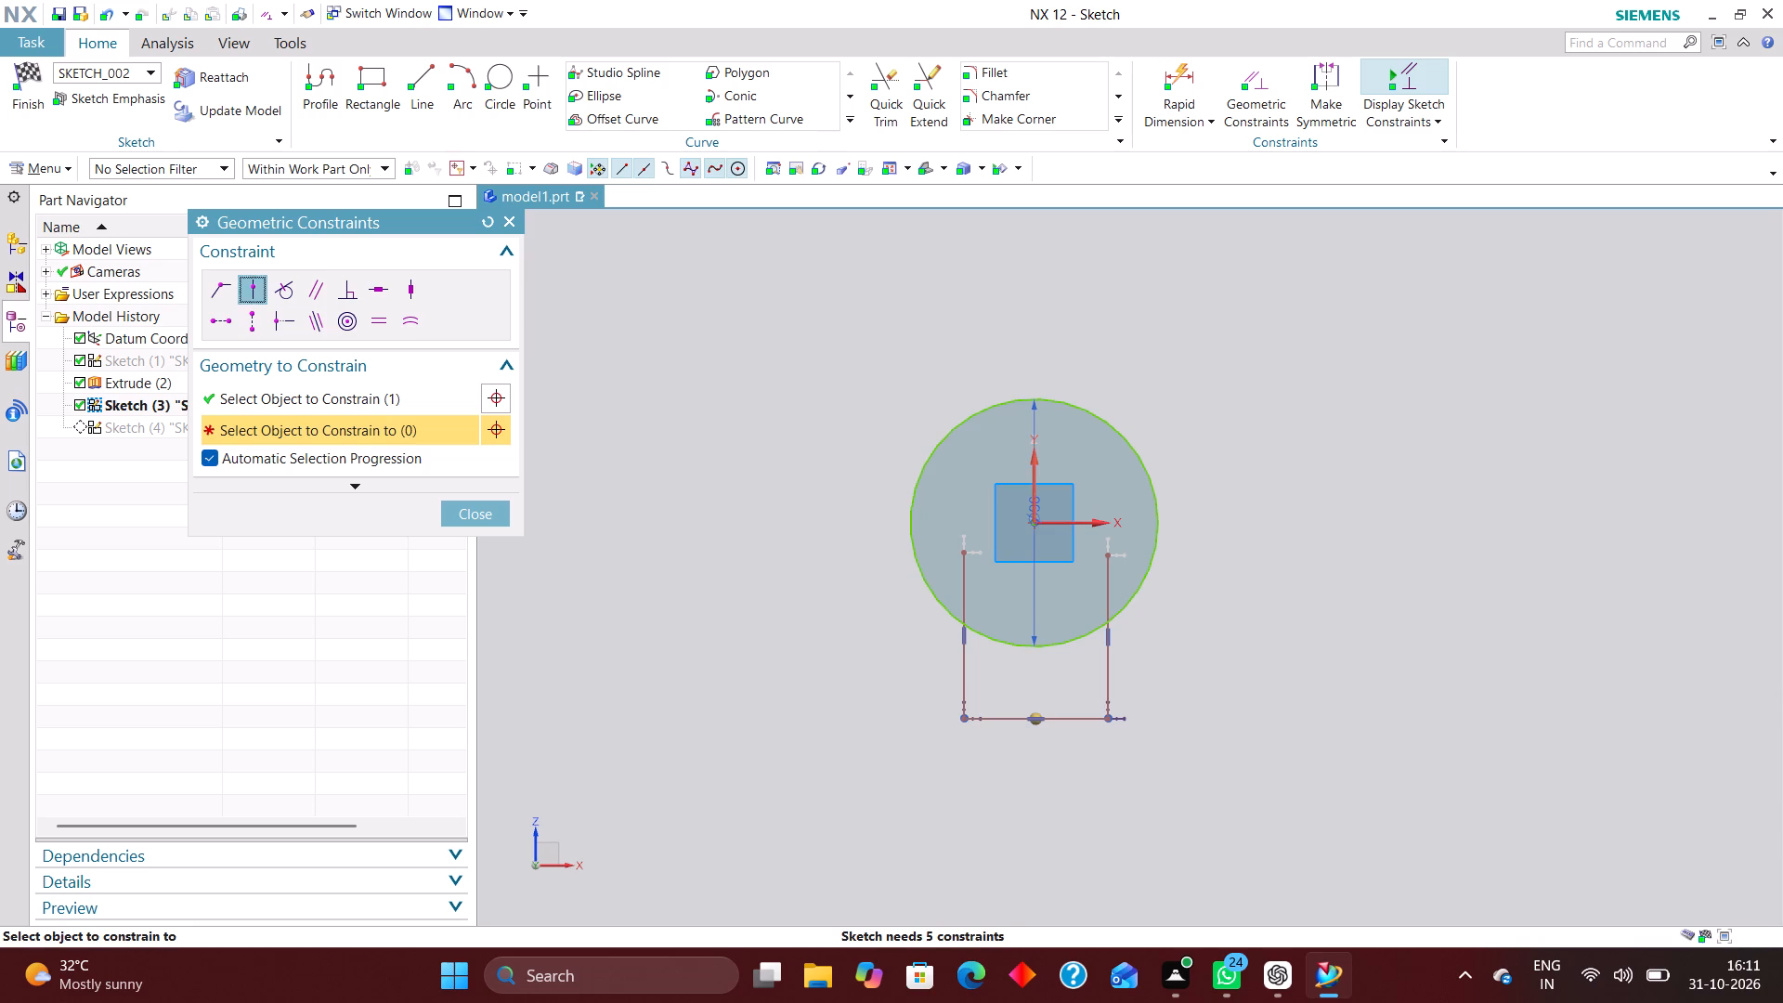
# Dimension the bottom line's width and set it to 60 mm.
pyautogui.click(1180, 68)
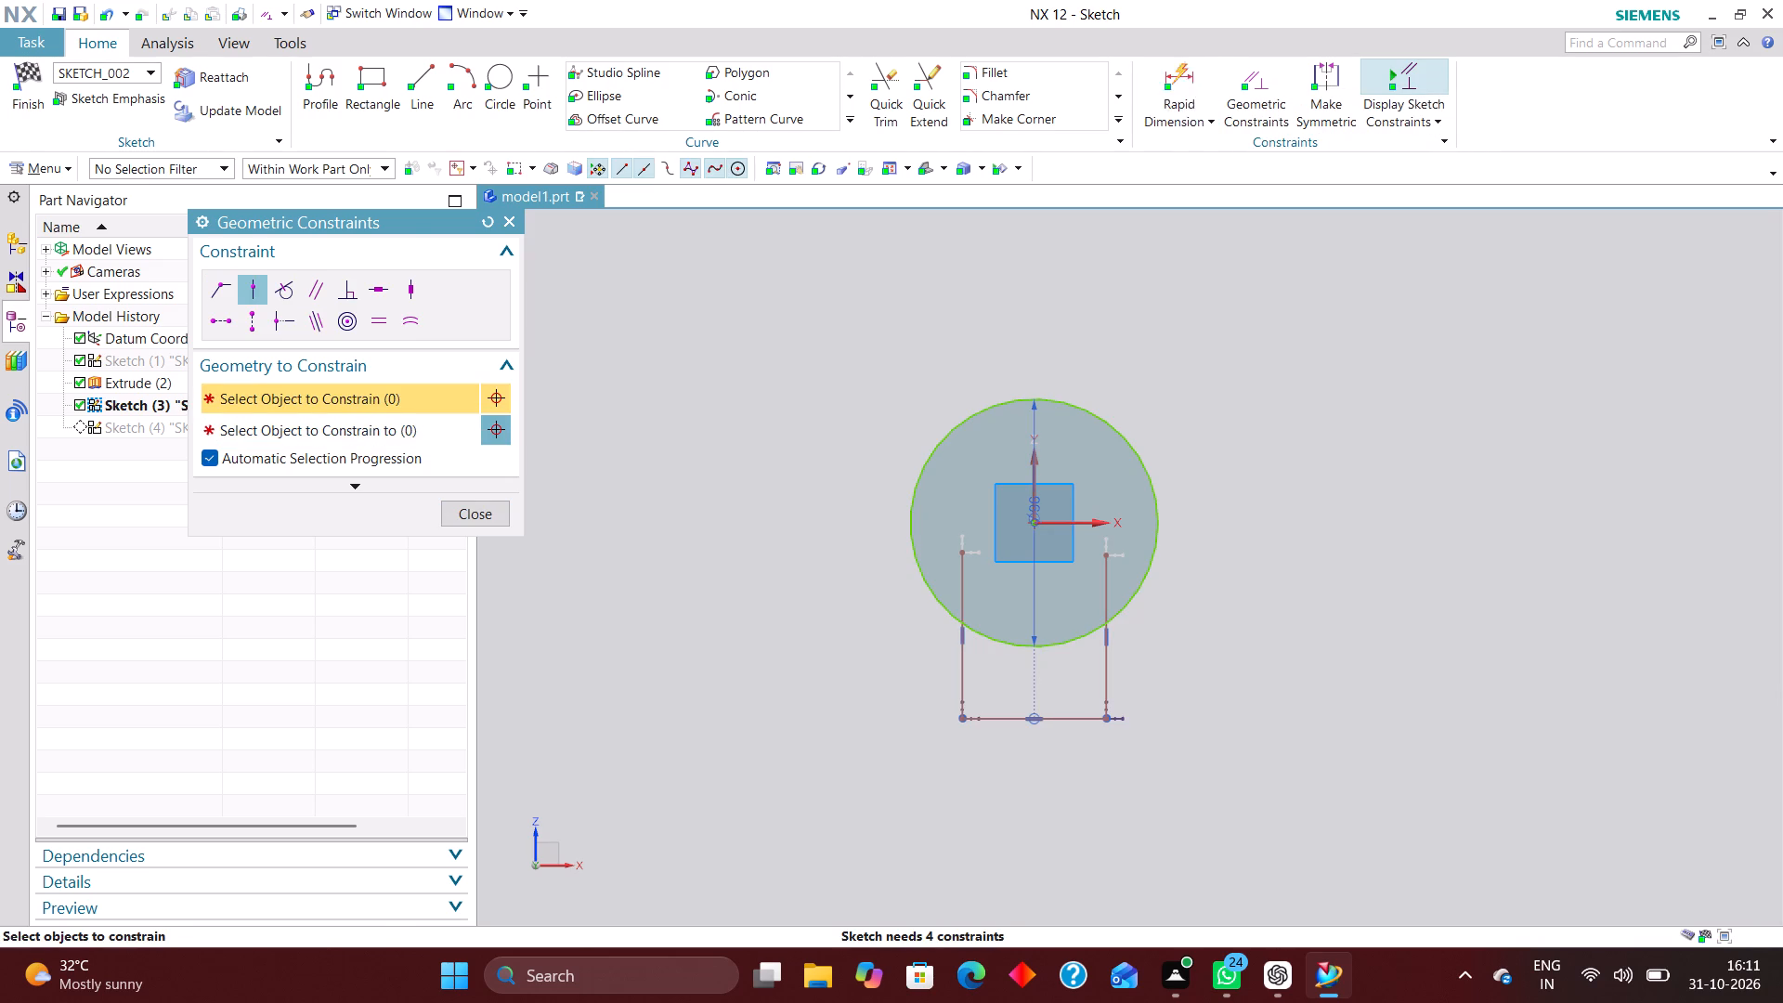
pyautogui.click(1077, 717)
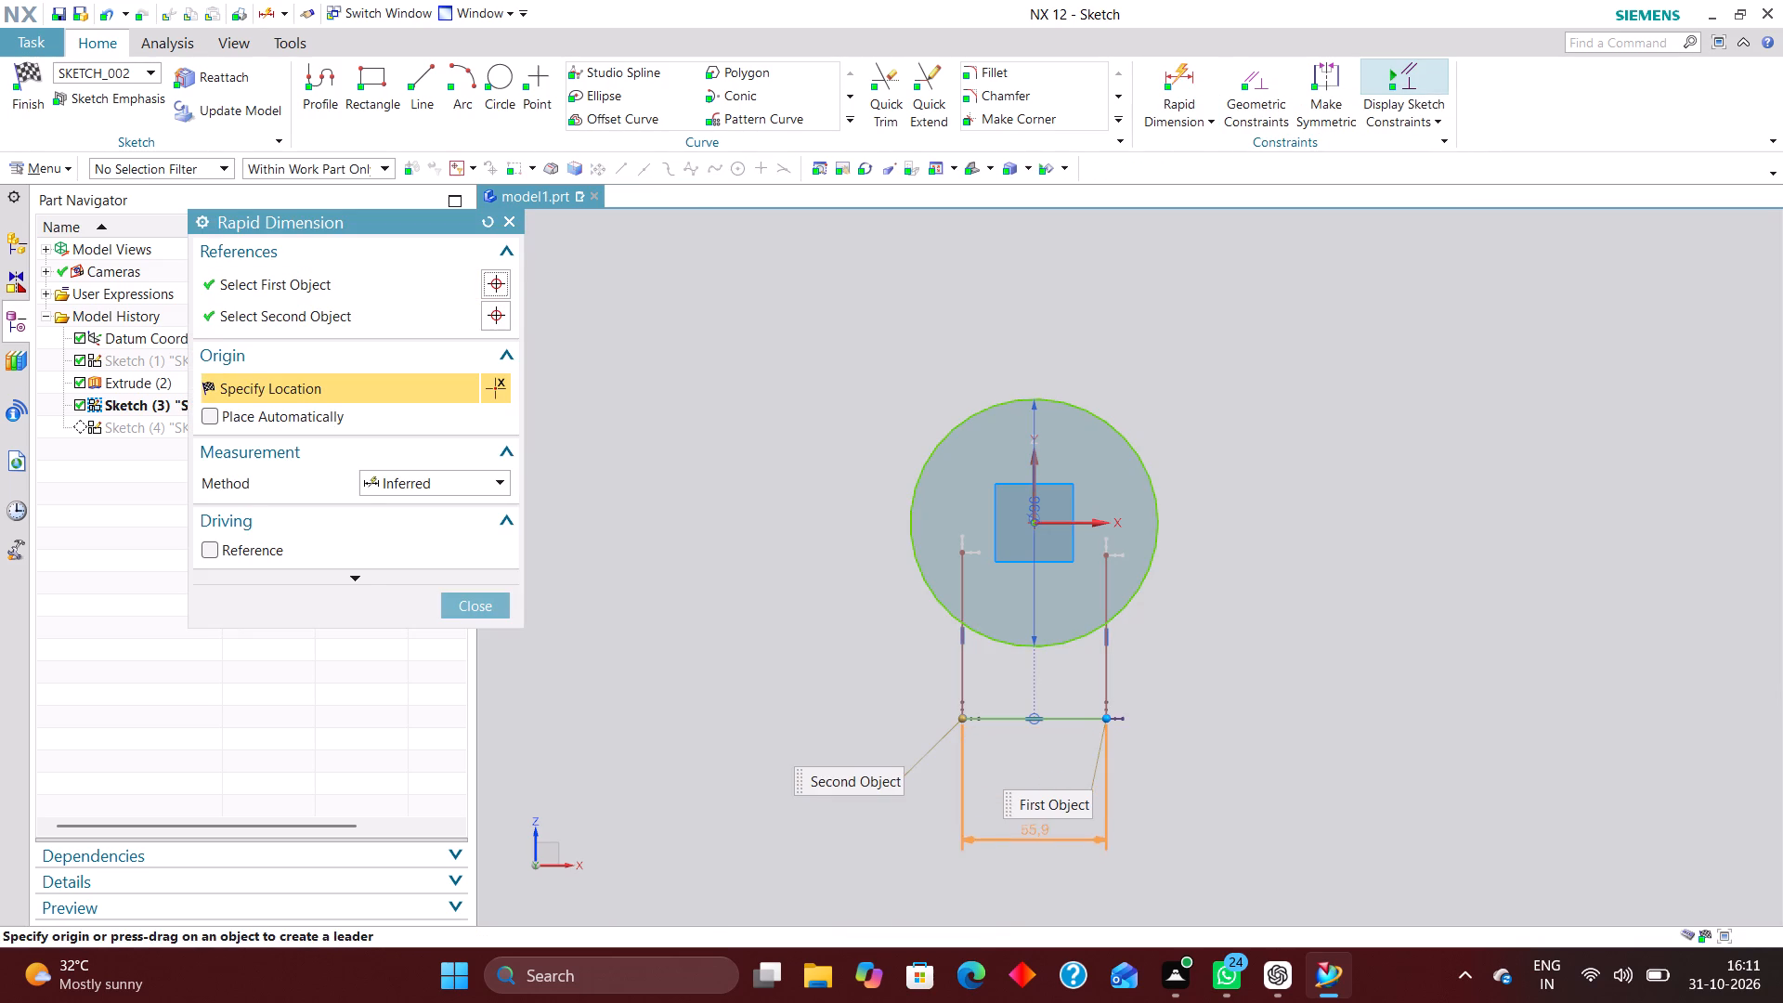
pyautogui.click(1043, 838)
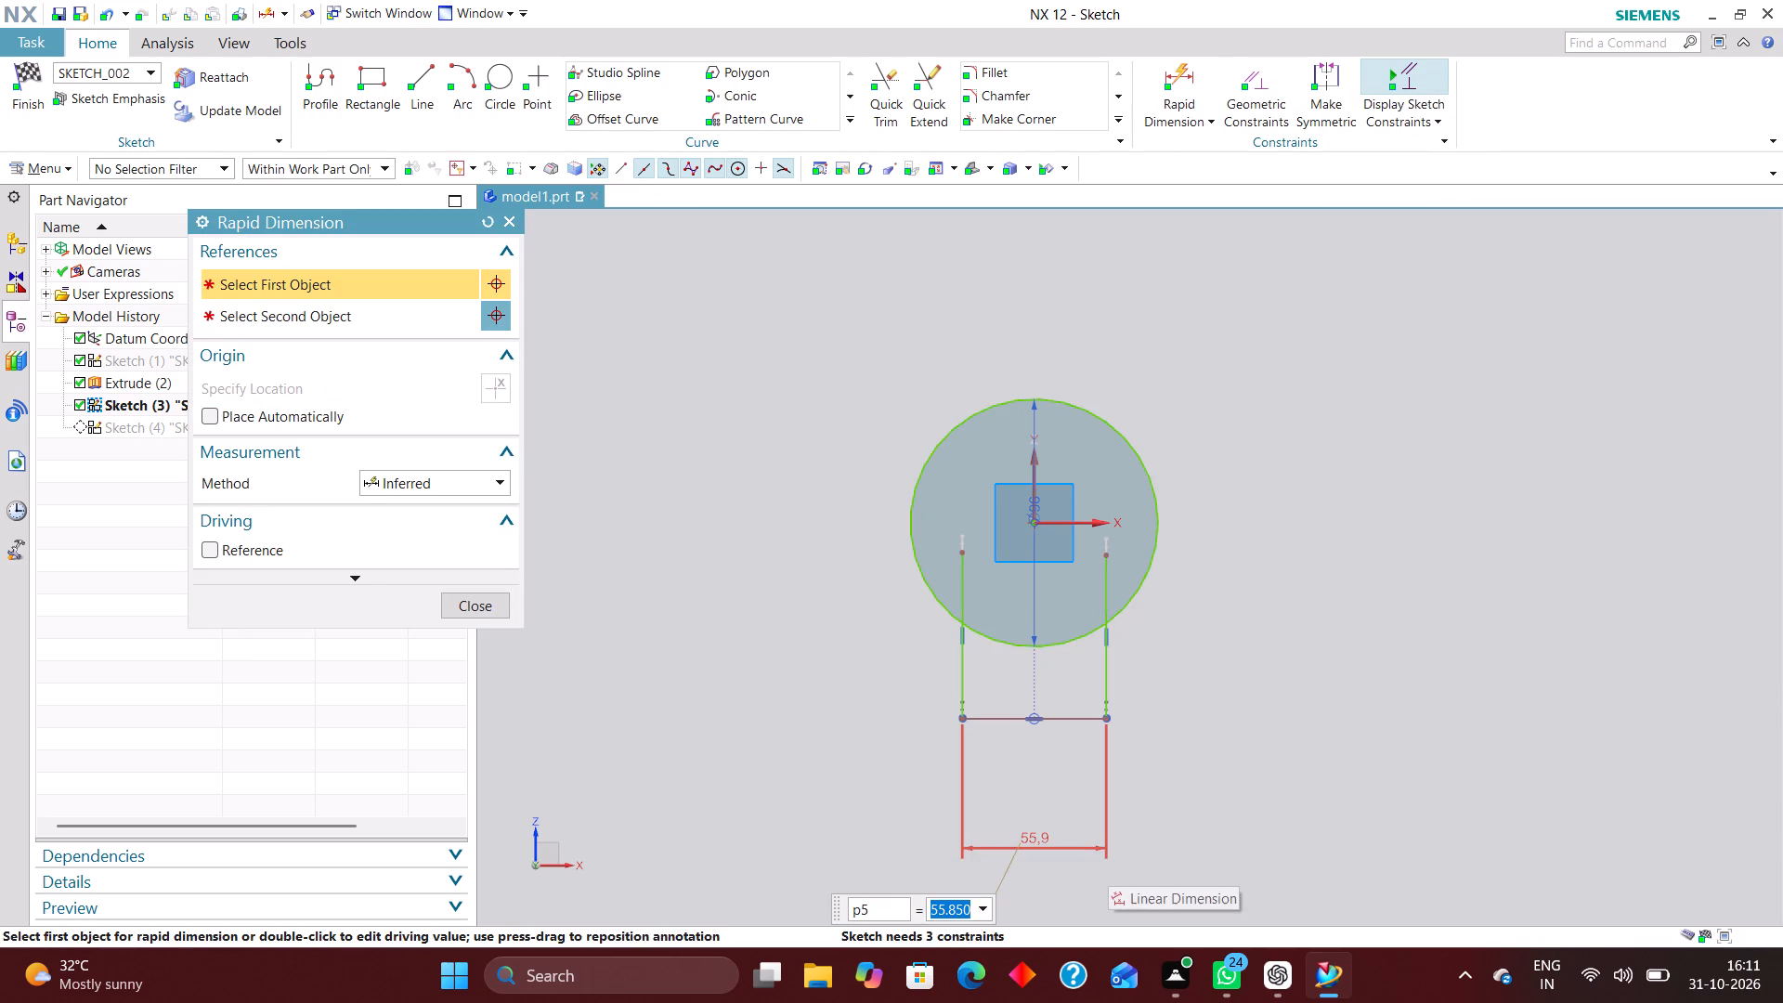
pyautogui.write('60')
pyautogui.press('Return')
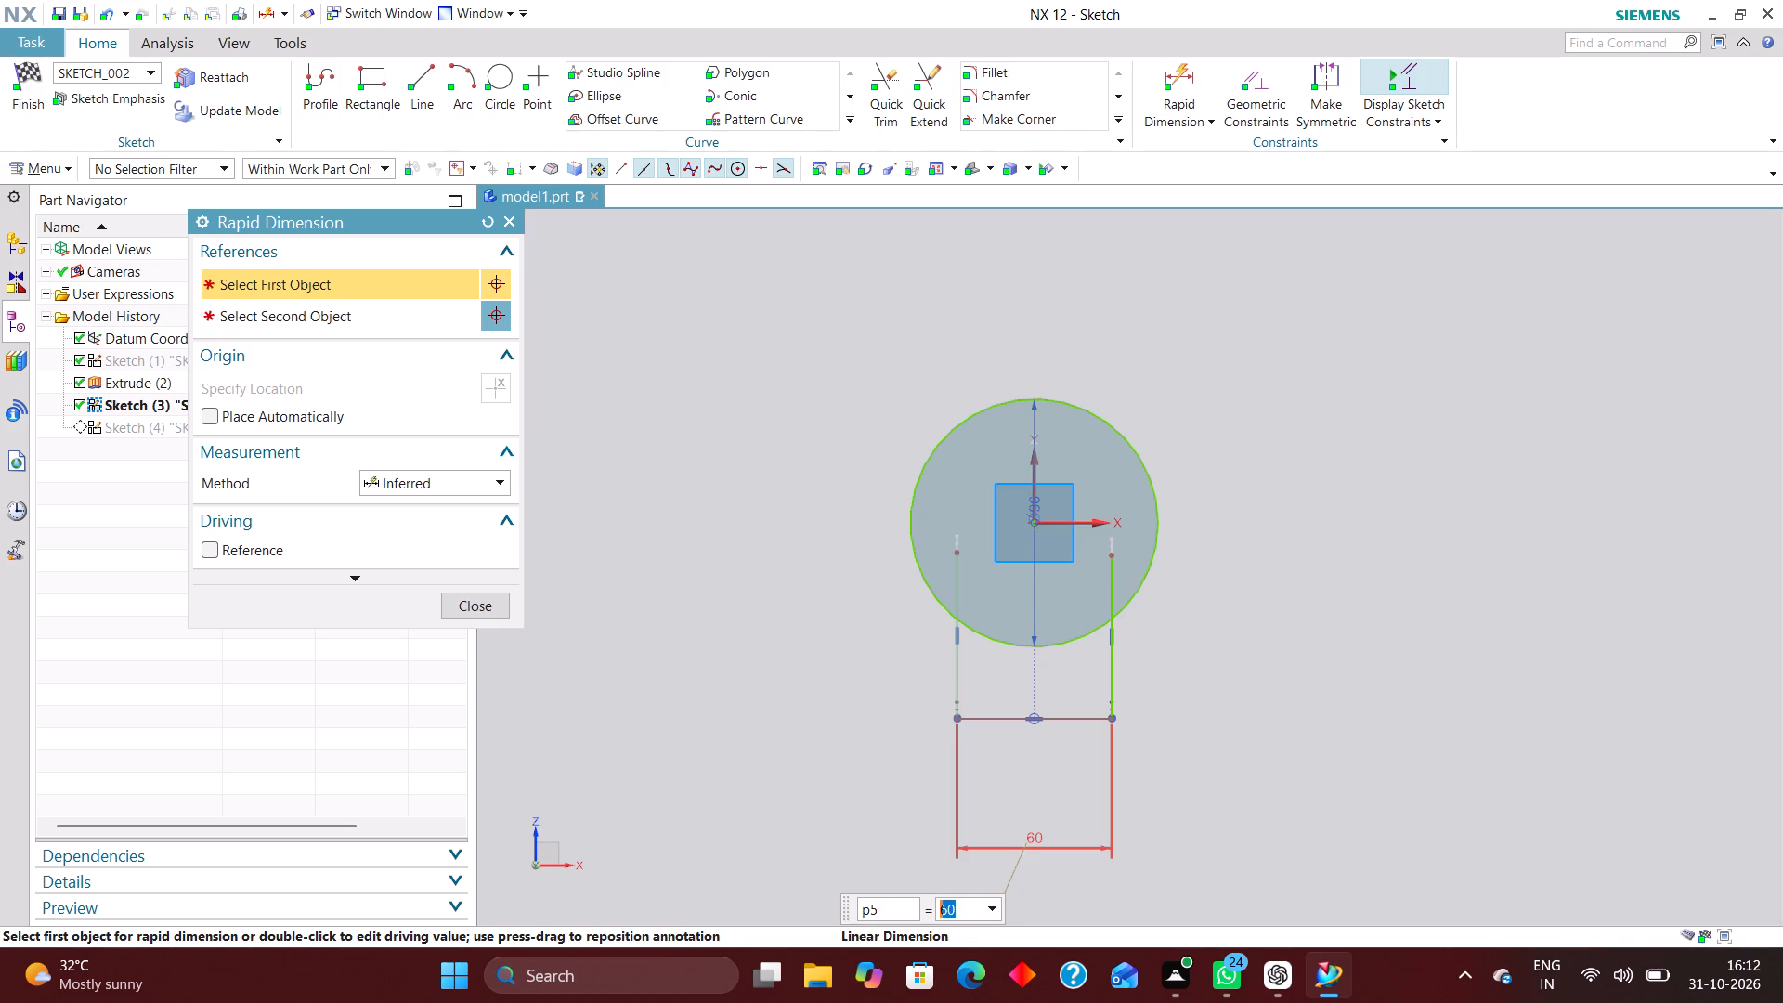
# Dimension the distance from the horizontal sketch axis to the bottom line and set it to 60 mm.
pyautogui.click(1087, 520)
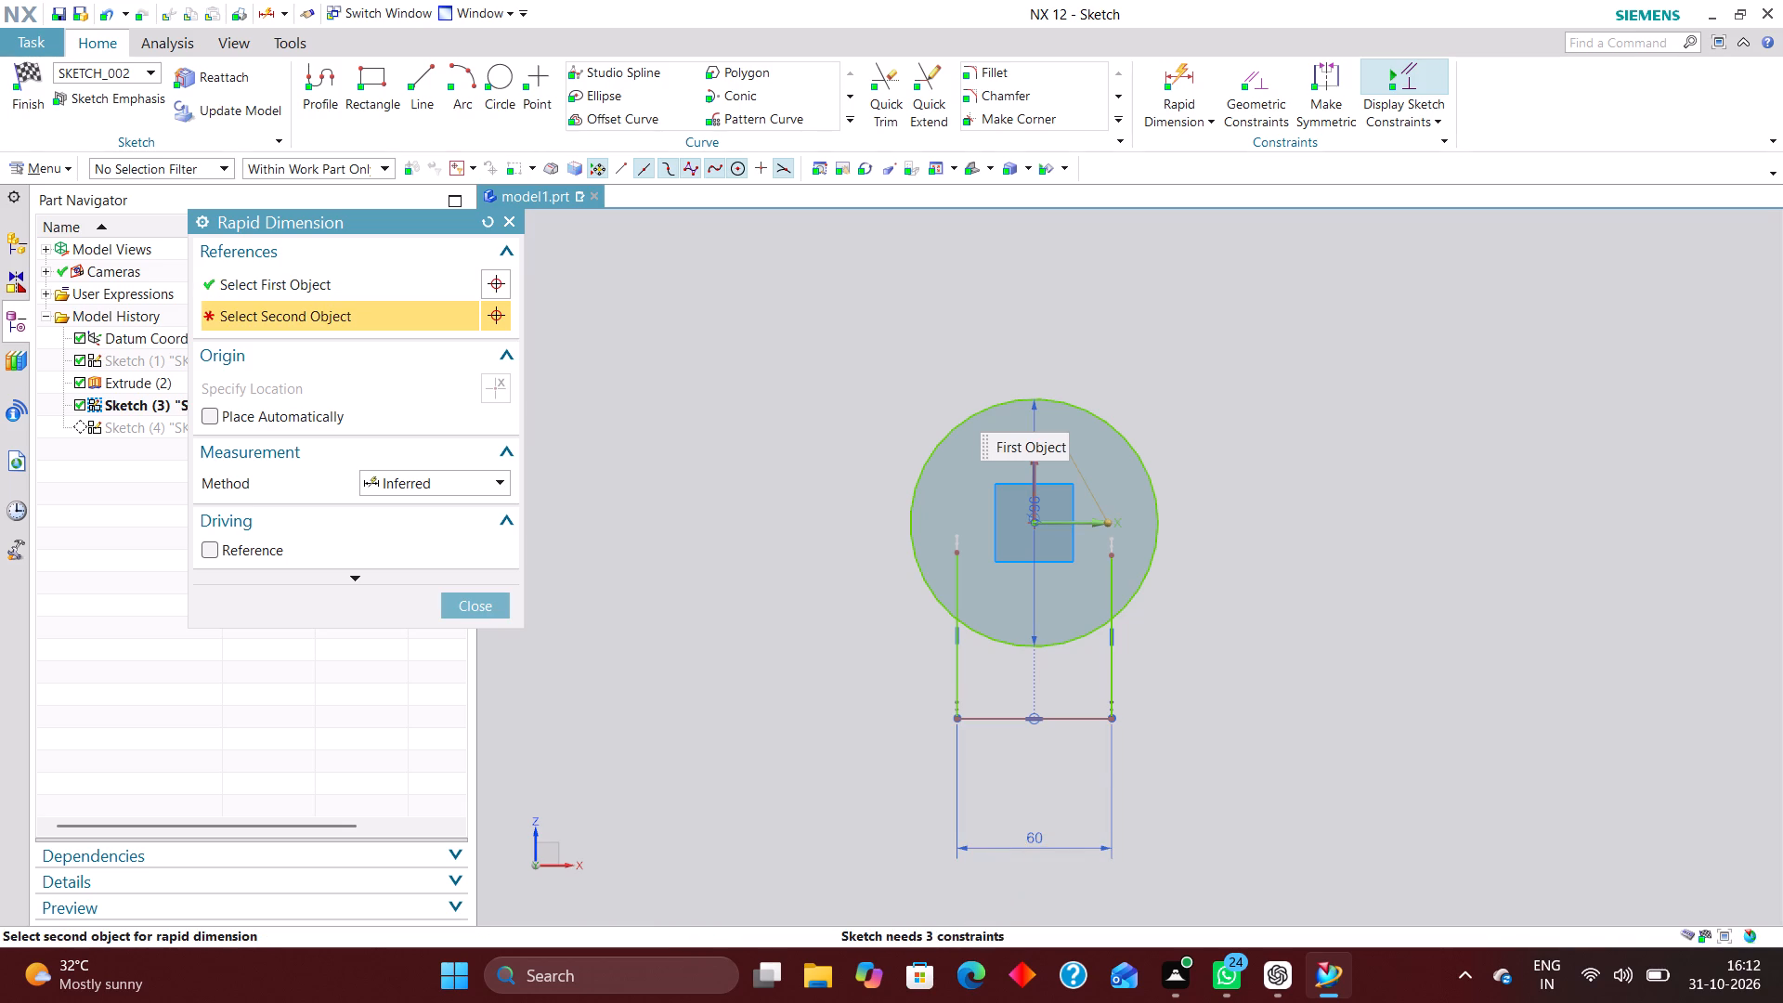
pyautogui.click(1083, 720)
pyautogui.click(1256, 639)
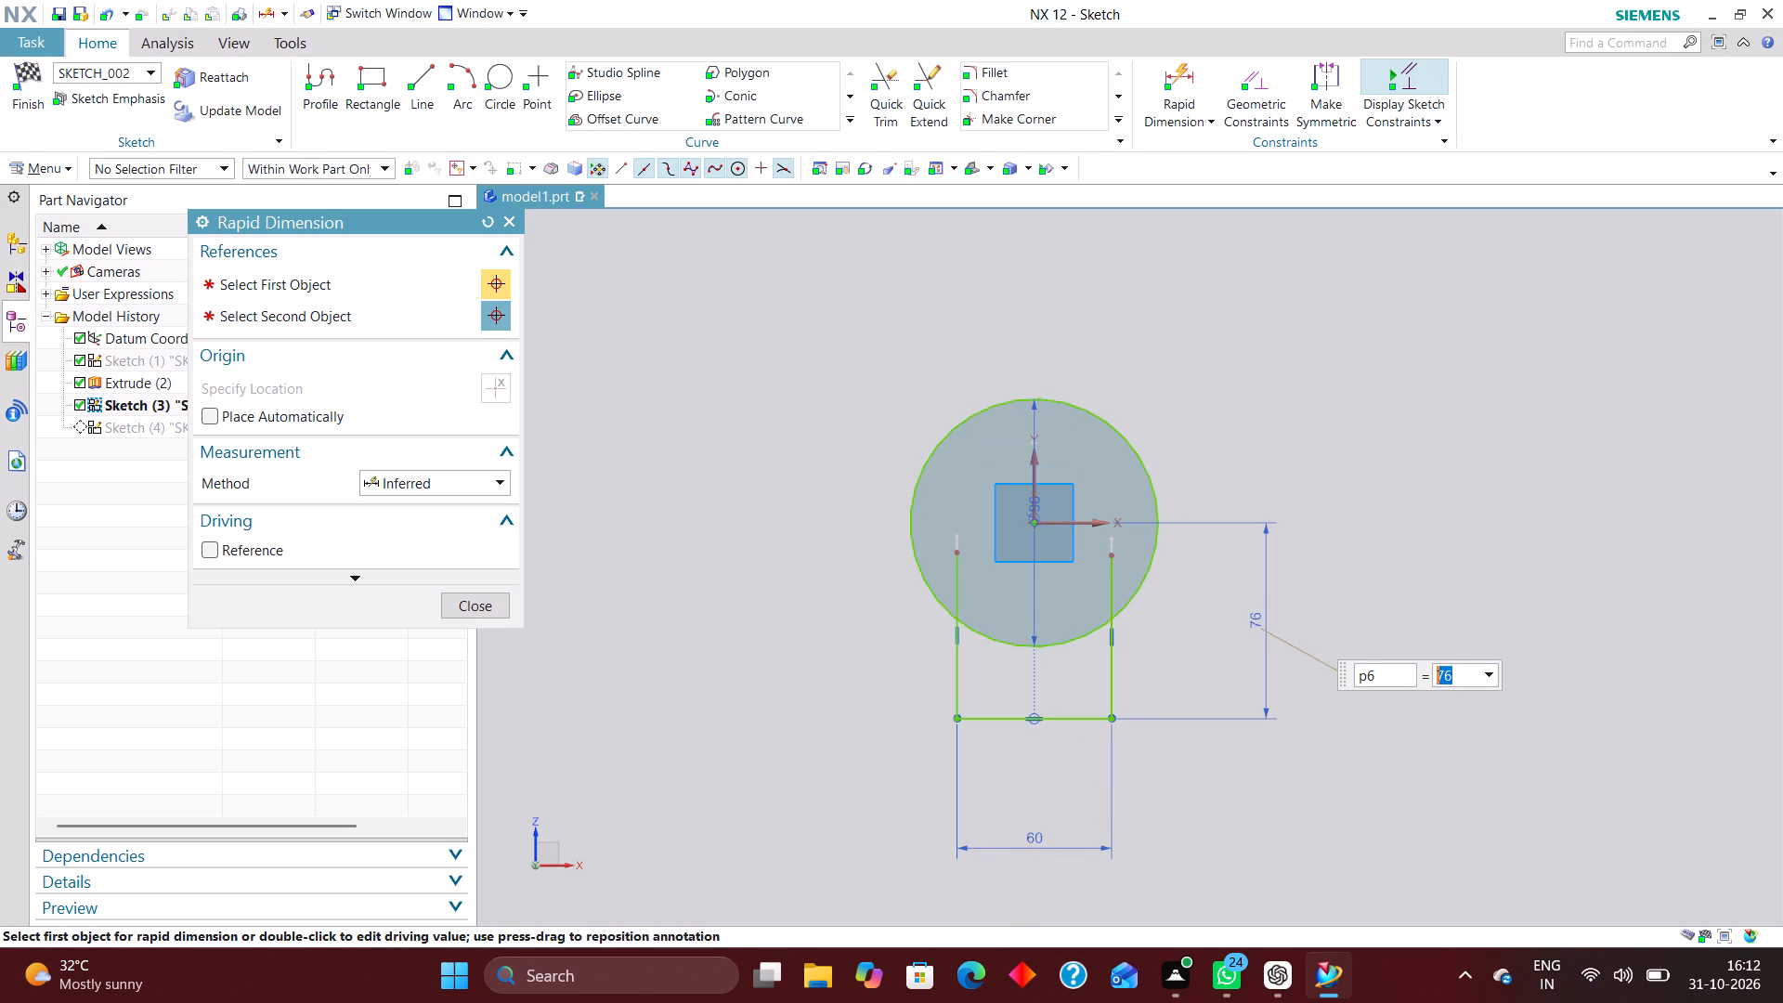
pyautogui.write('60')
pyautogui.press('Return')
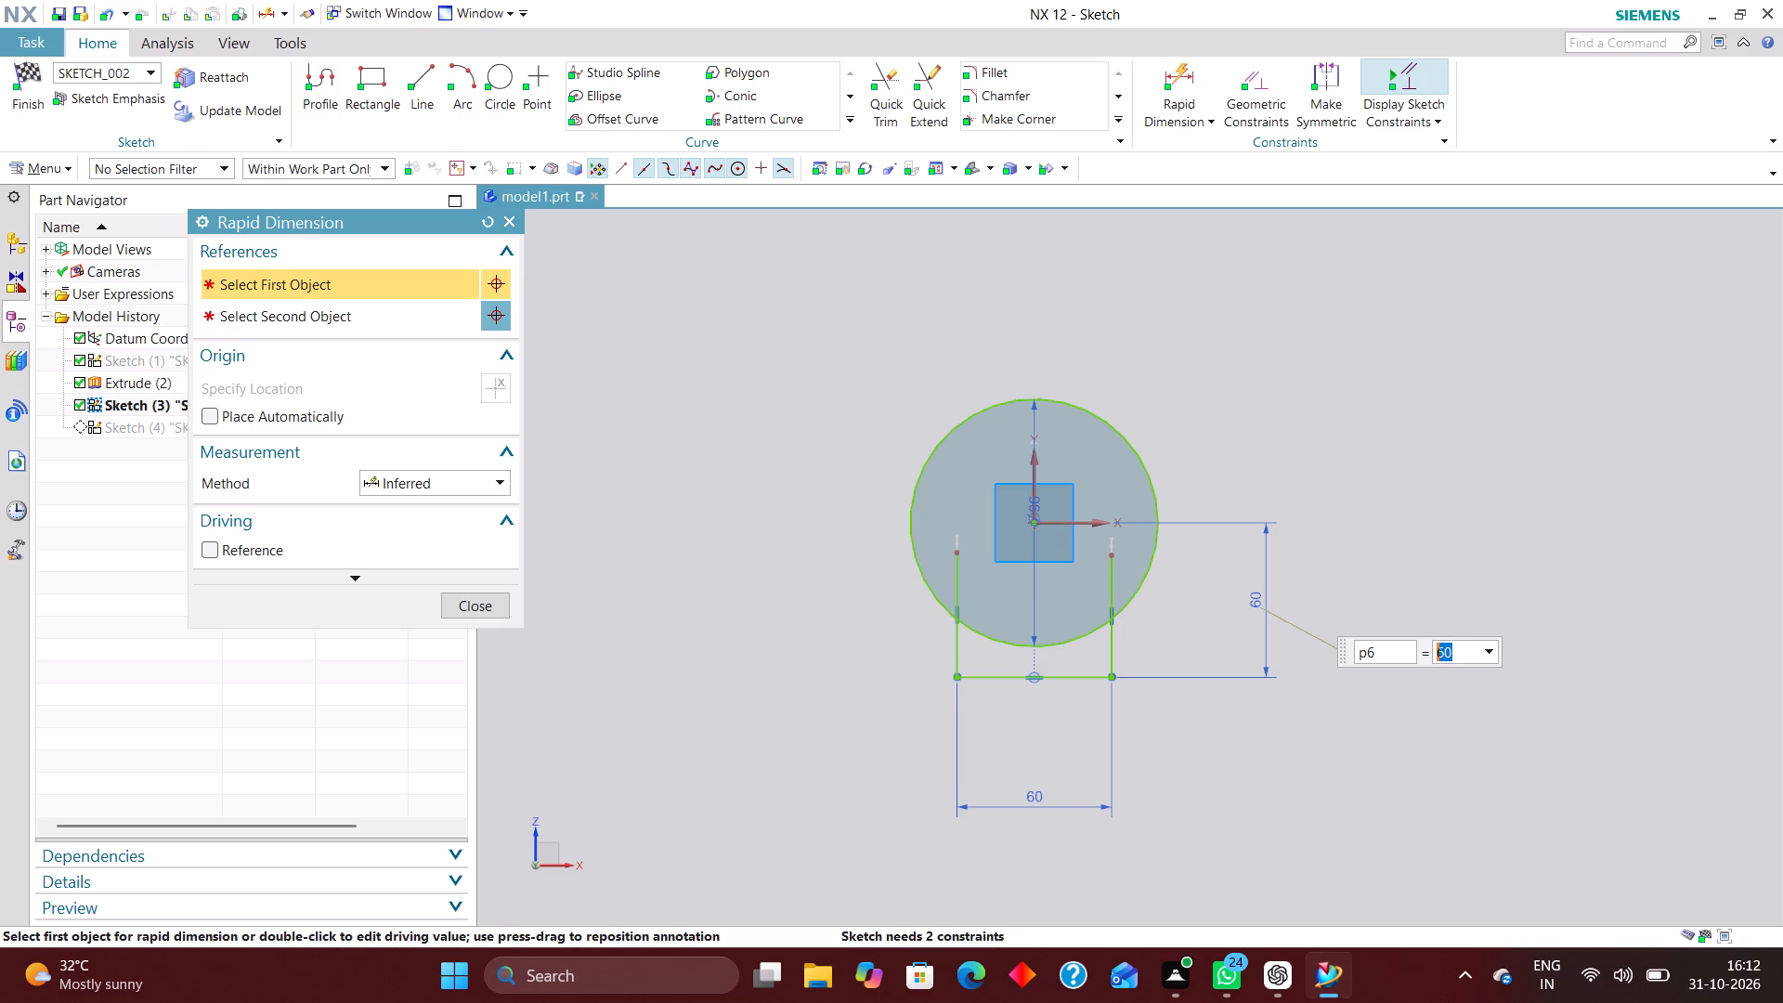
pyautogui.click(473, 606)
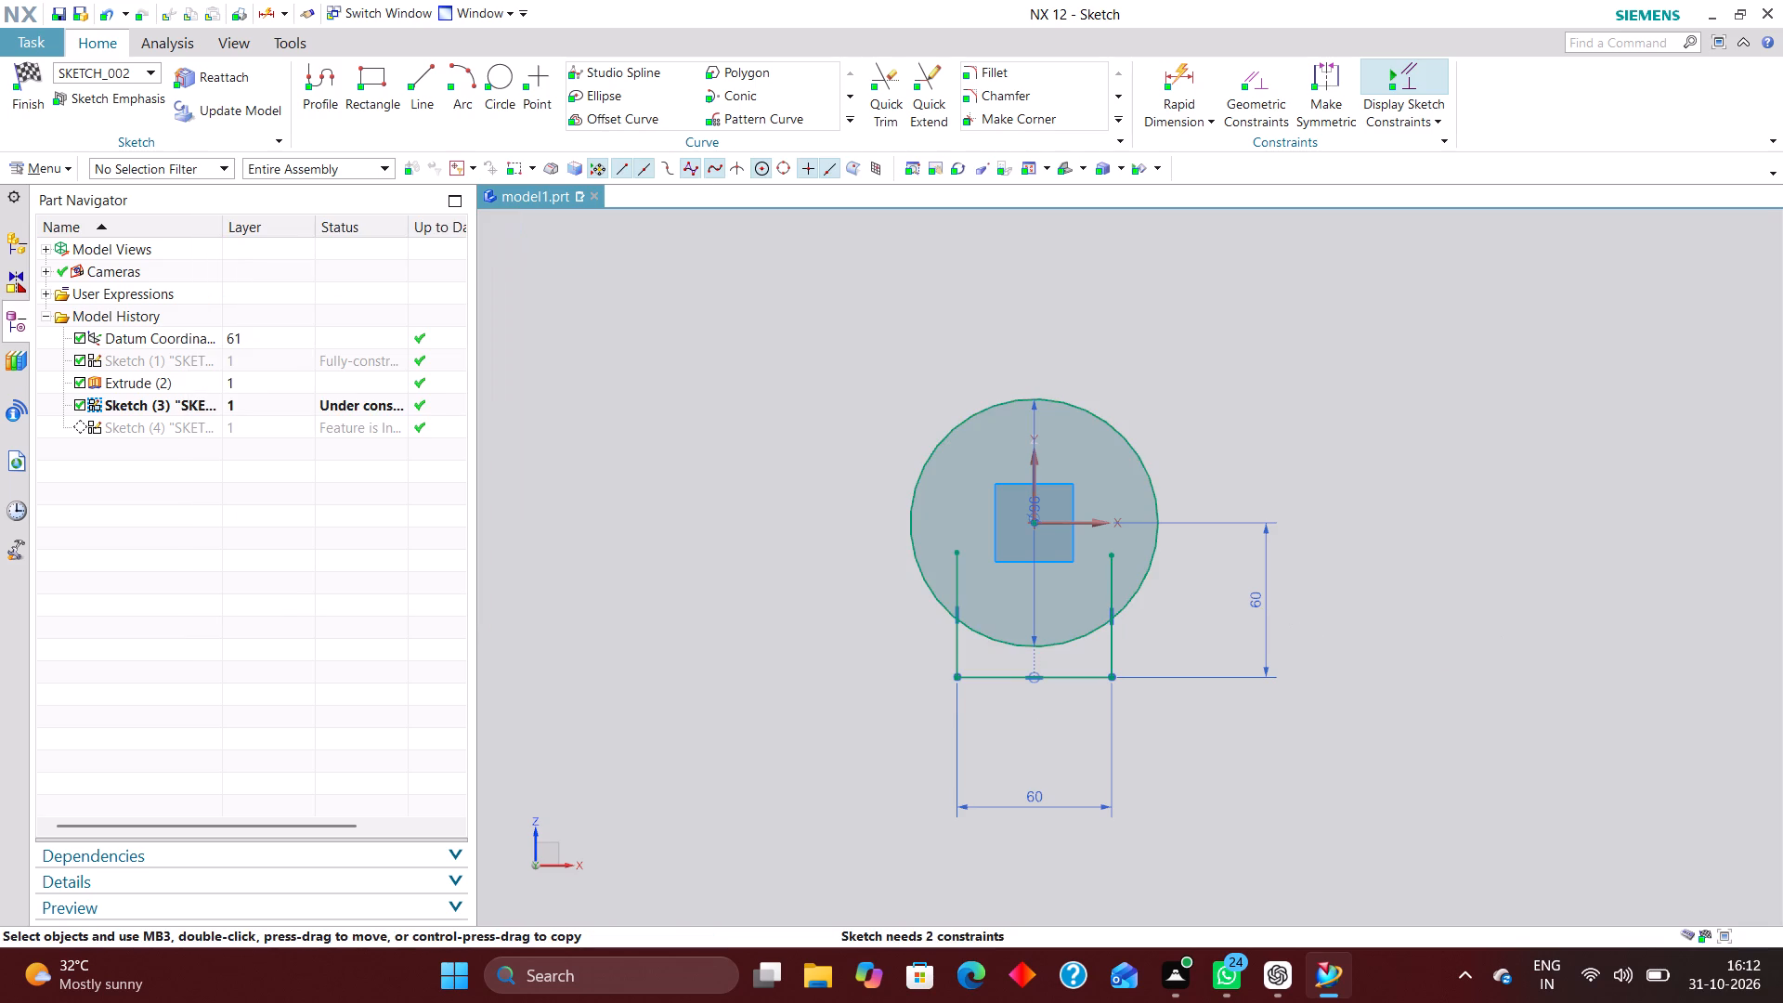
# Quick Trim the vertical line portions inside the circle and the circle's lower arc between them, leaving one closed profile.
pyautogui.click(904, 86)
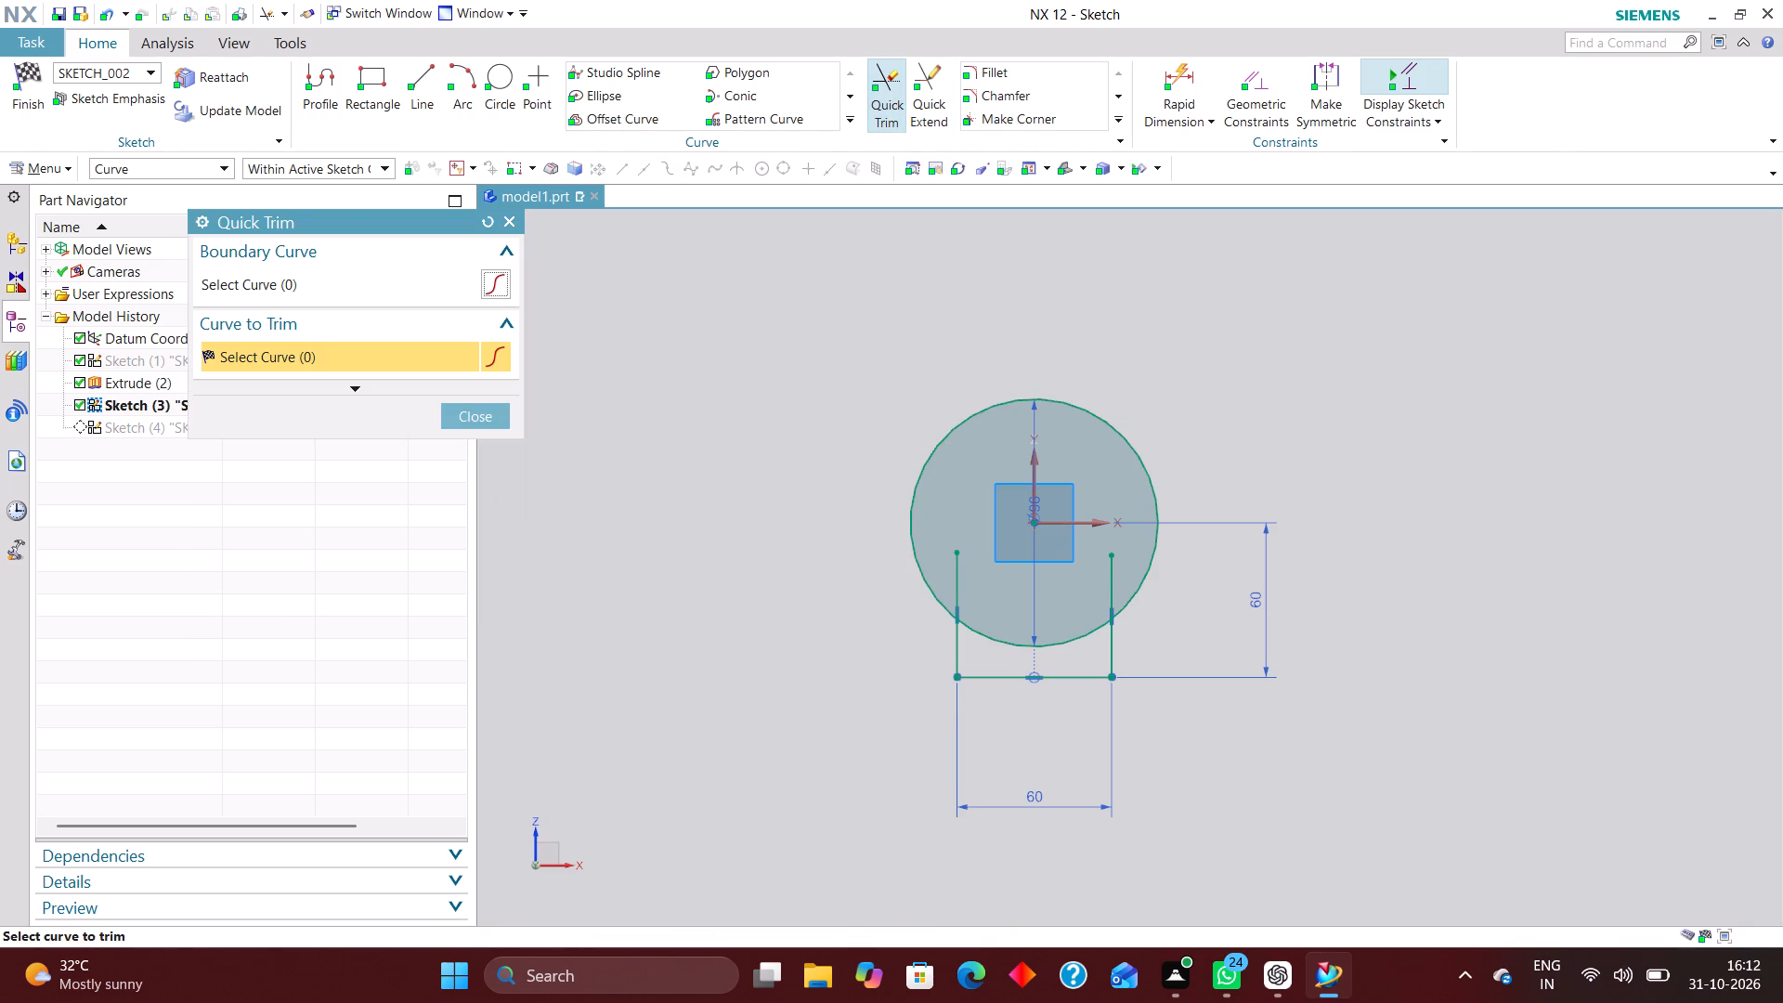
pyautogui.scroll(4, 982, 634)
pyautogui.click(917, 512)
pyautogui.click(999, 652)
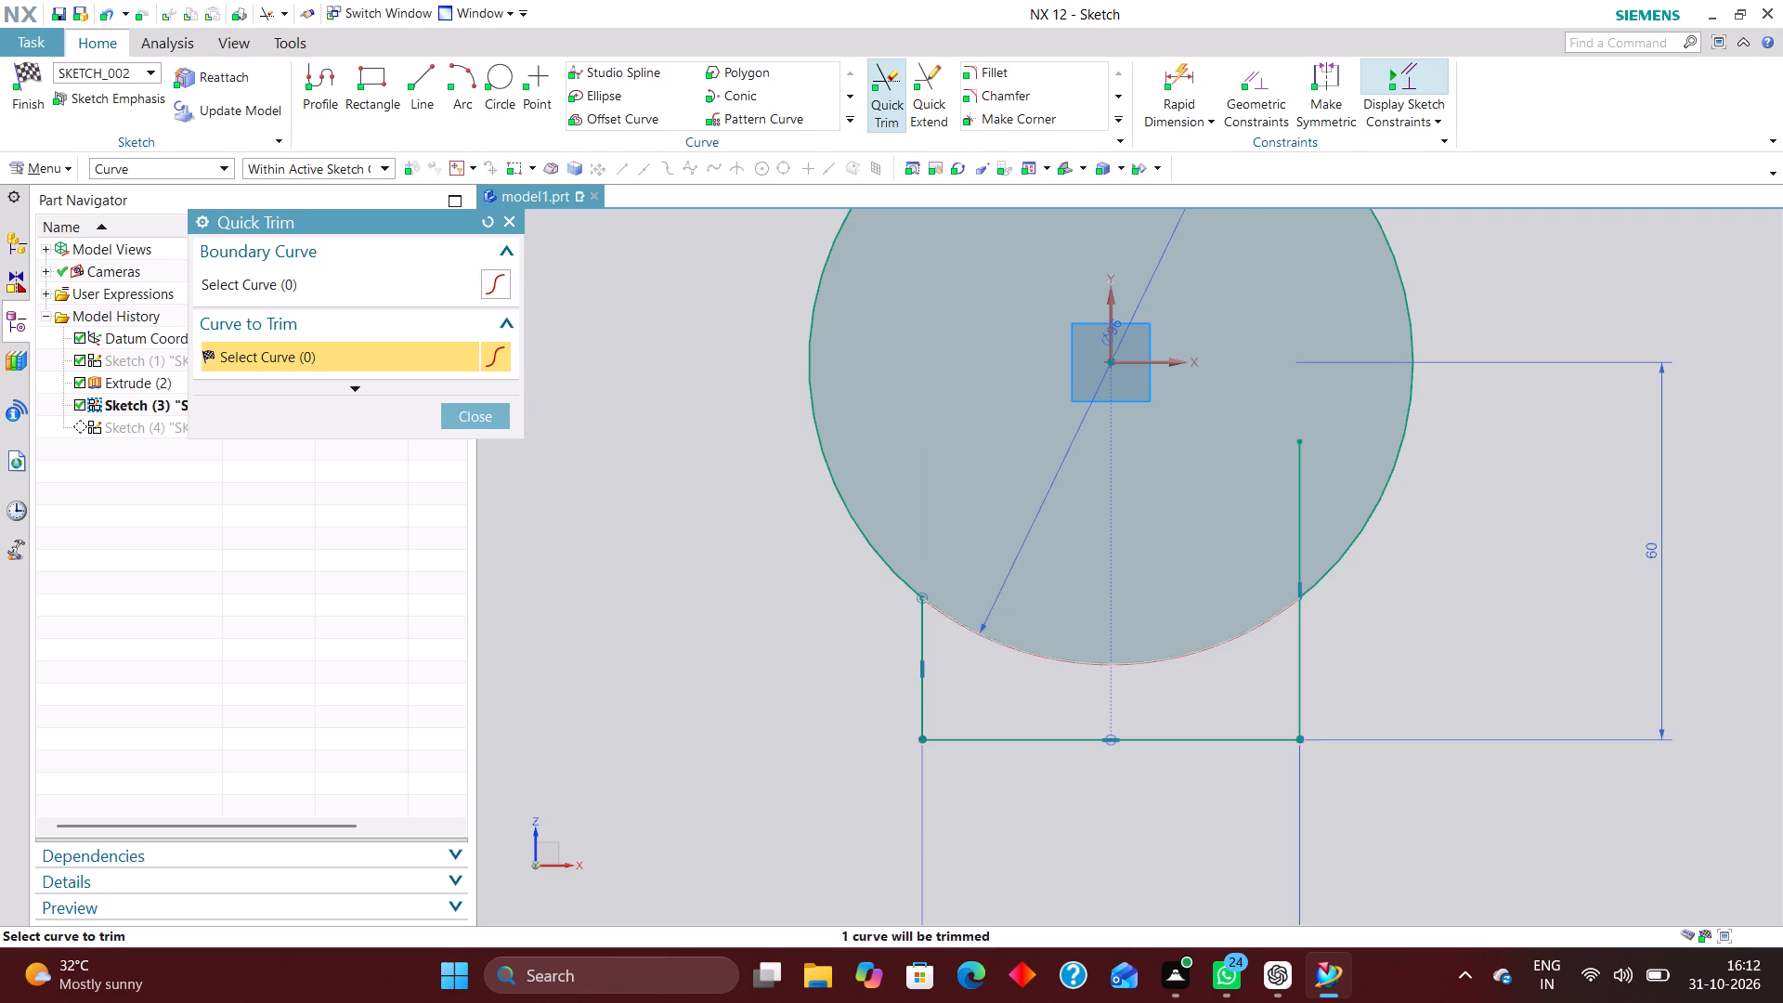
pyautogui.click(1303, 542)
pyautogui.click(497, 421)
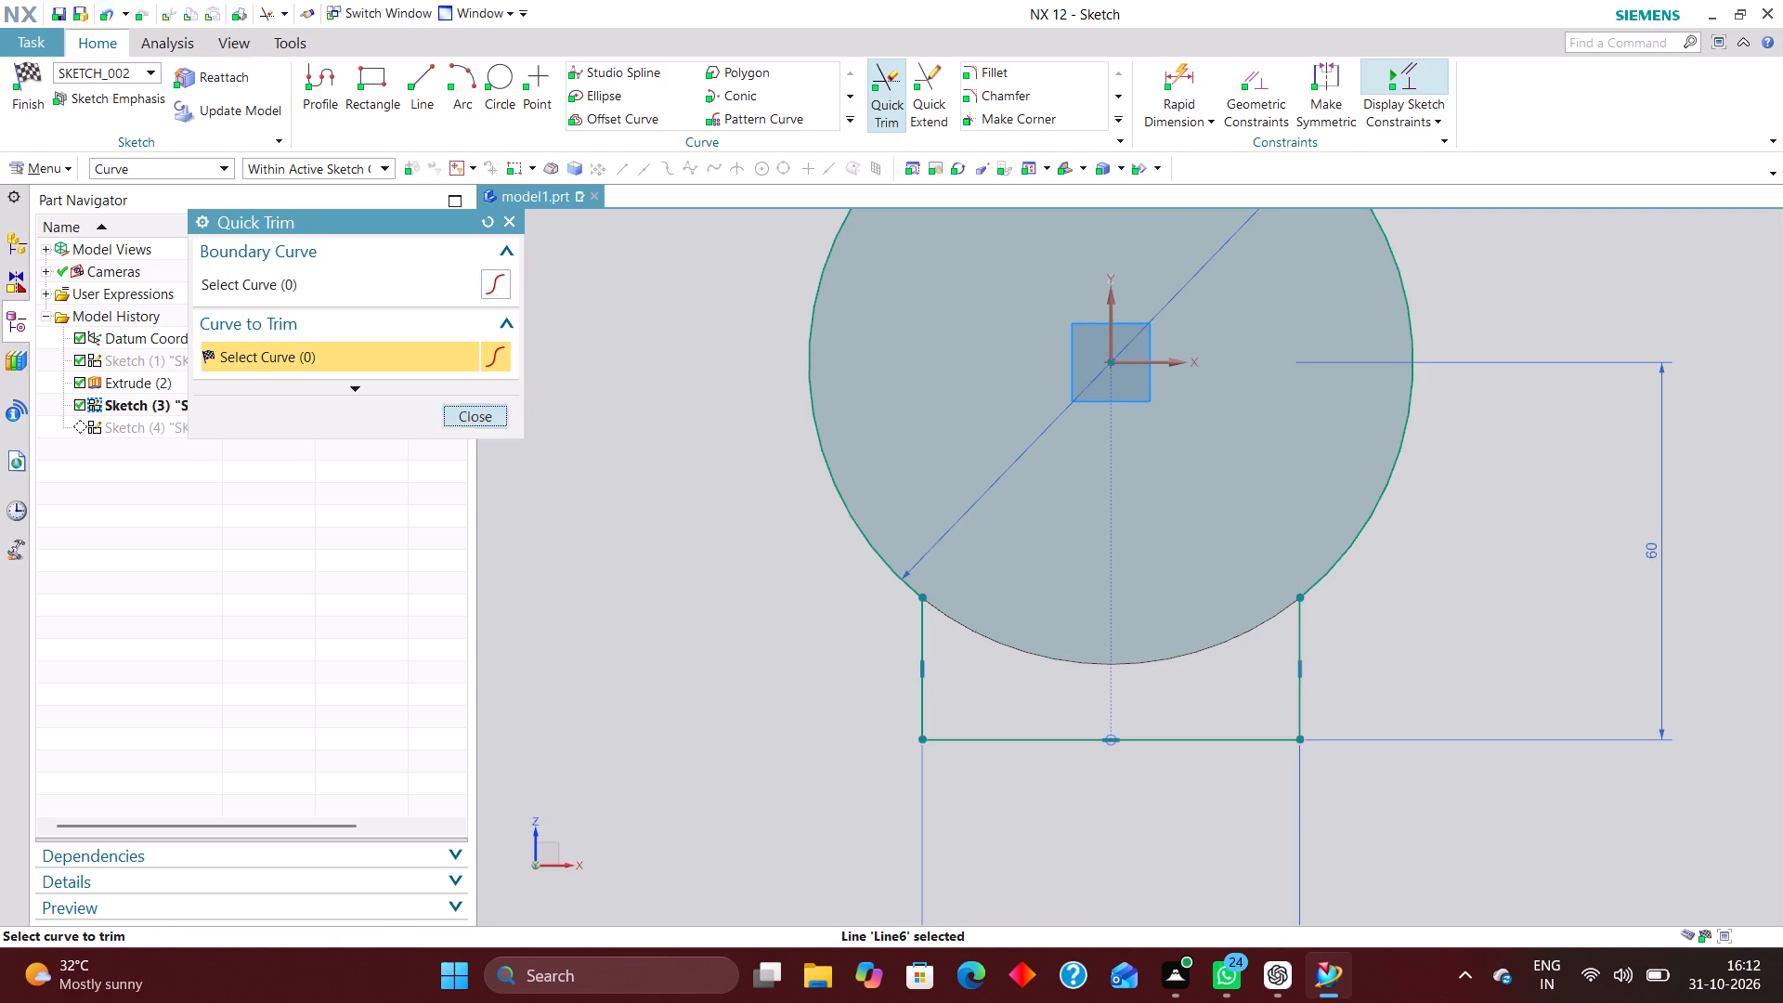
# Finish the sketch of the 96 mm arc profile with its 60 mm wide base.
pyautogui.scroll(-3, 1132, 574)
pyautogui.moveTo(1299, 566); pyautogui.dragTo(1225, 576, button='middle')
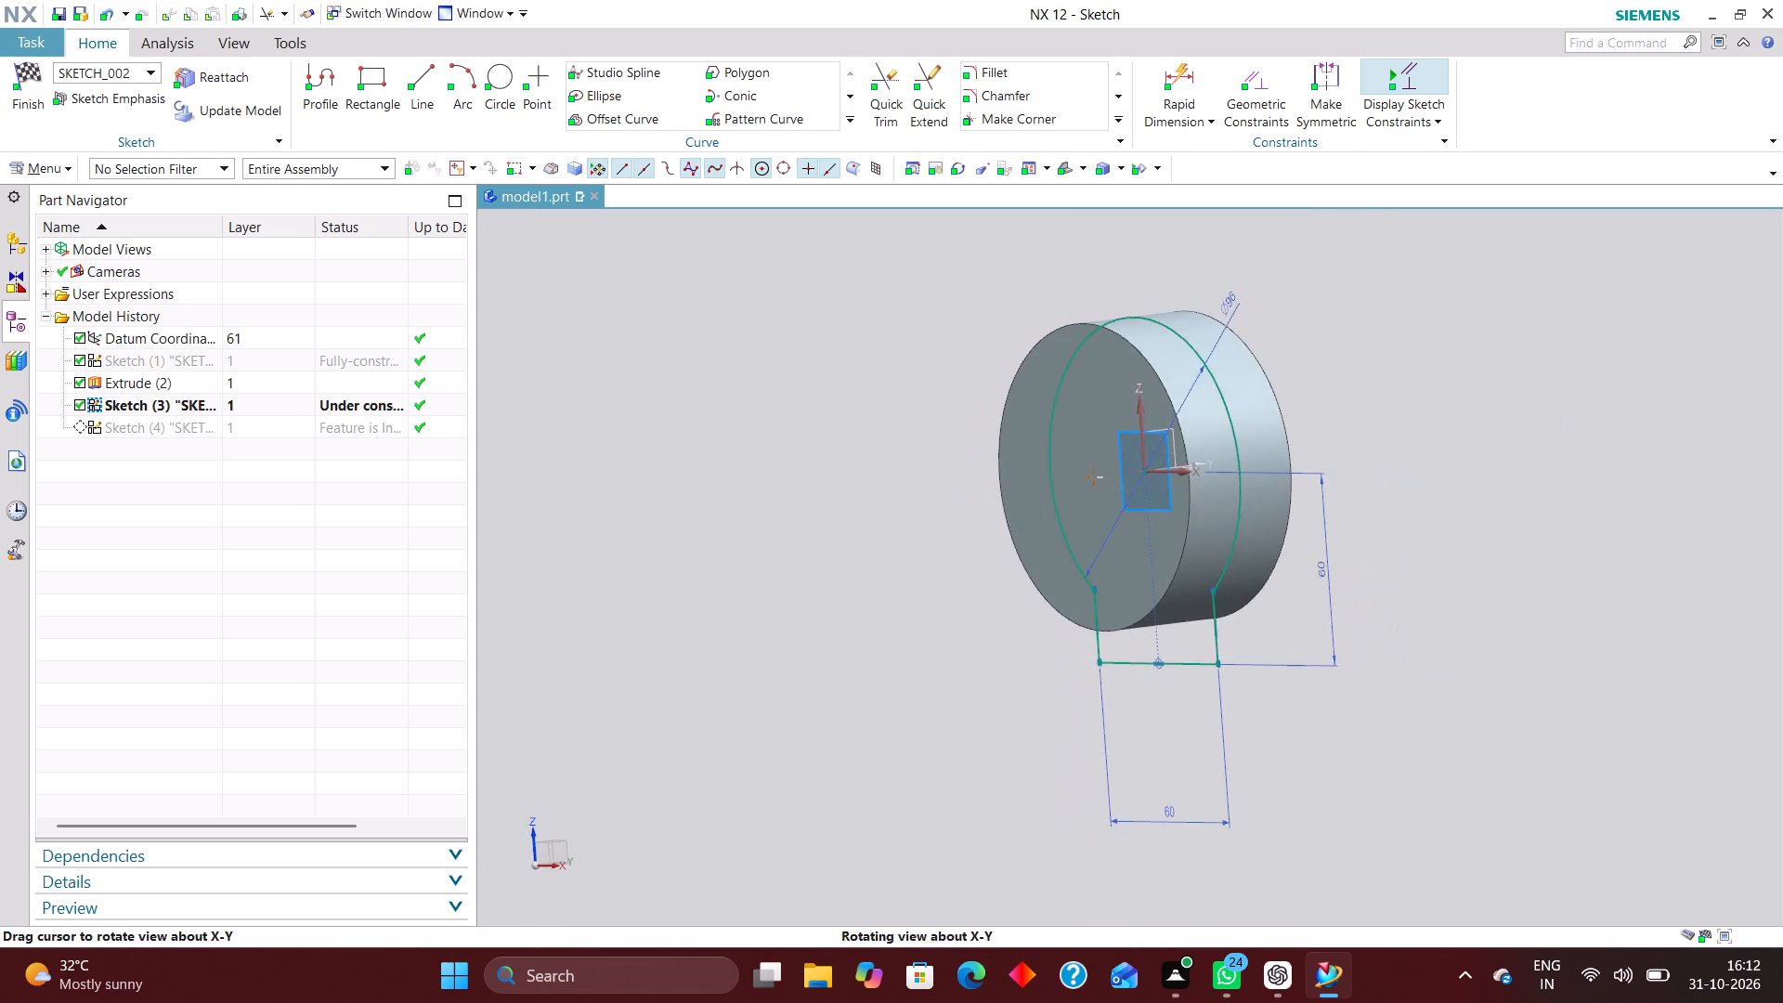
pyautogui.moveTo(1225, 576); pyautogui.dragTo(1256, 579, button='middle')
pyautogui.scroll(1, 1269, 575)
pyautogui.click(33, 69)
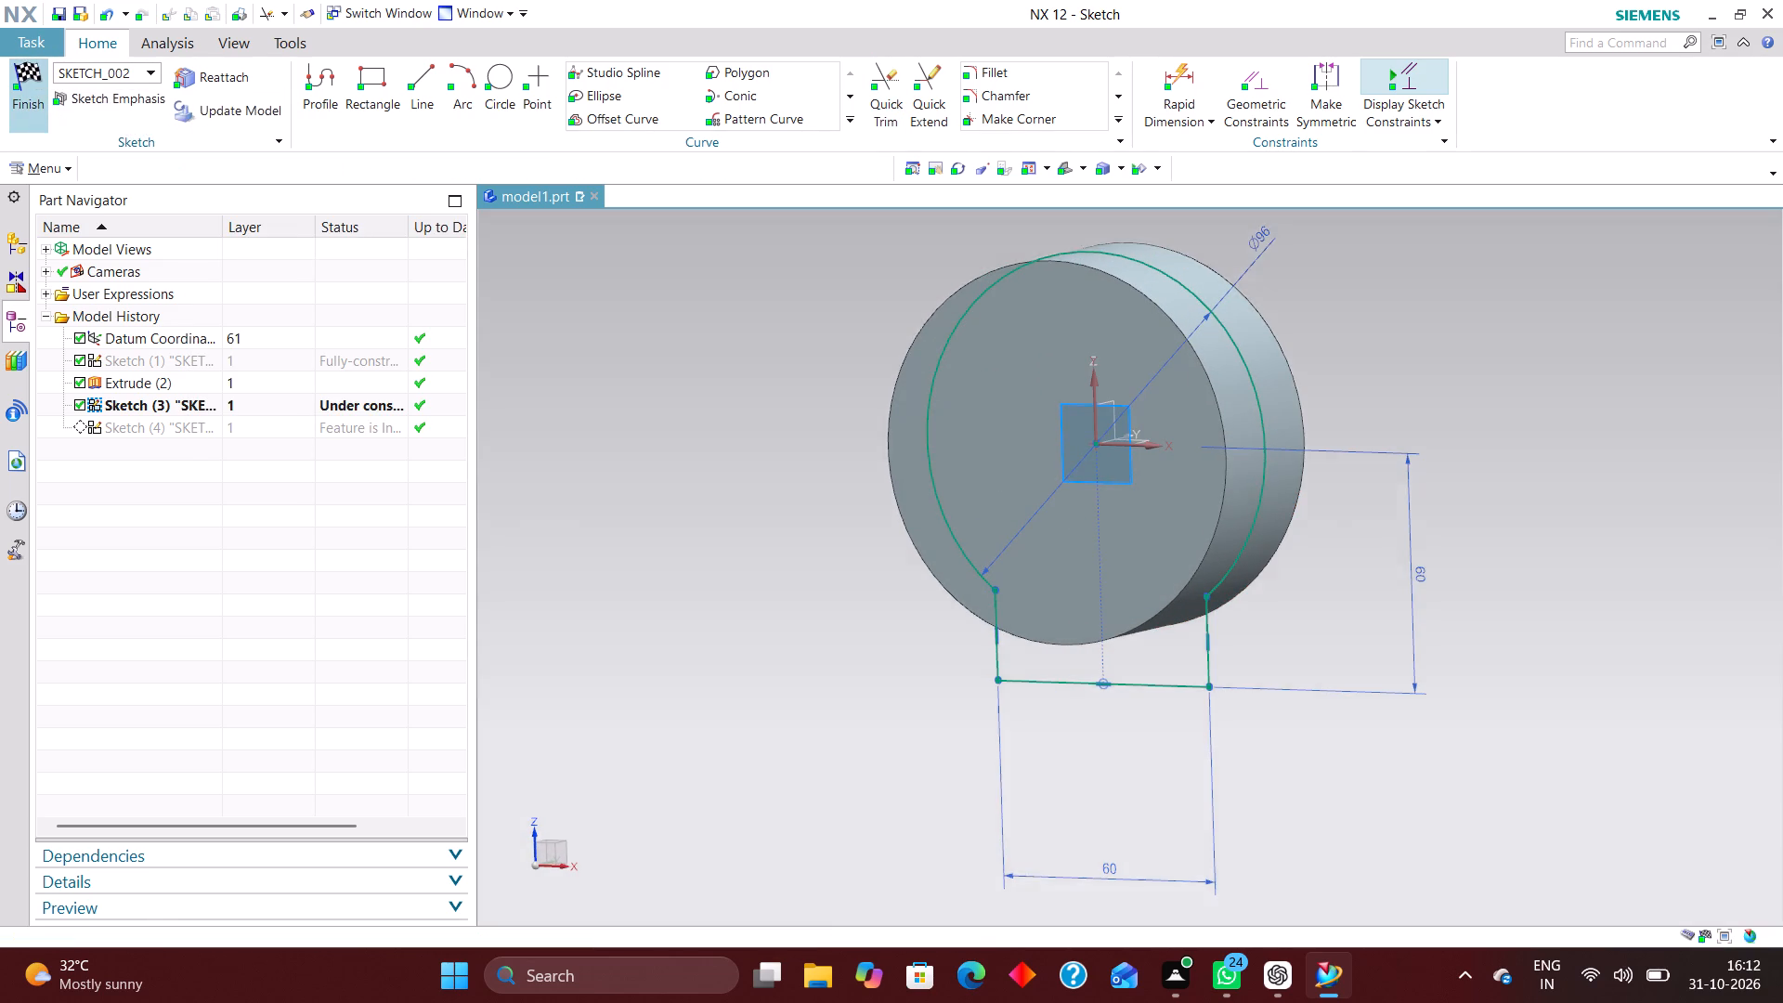
# Extrude the finished profile with a Symmetric Value of 20 mm and Boolean set to None.
pyautogui.click(280, 82)
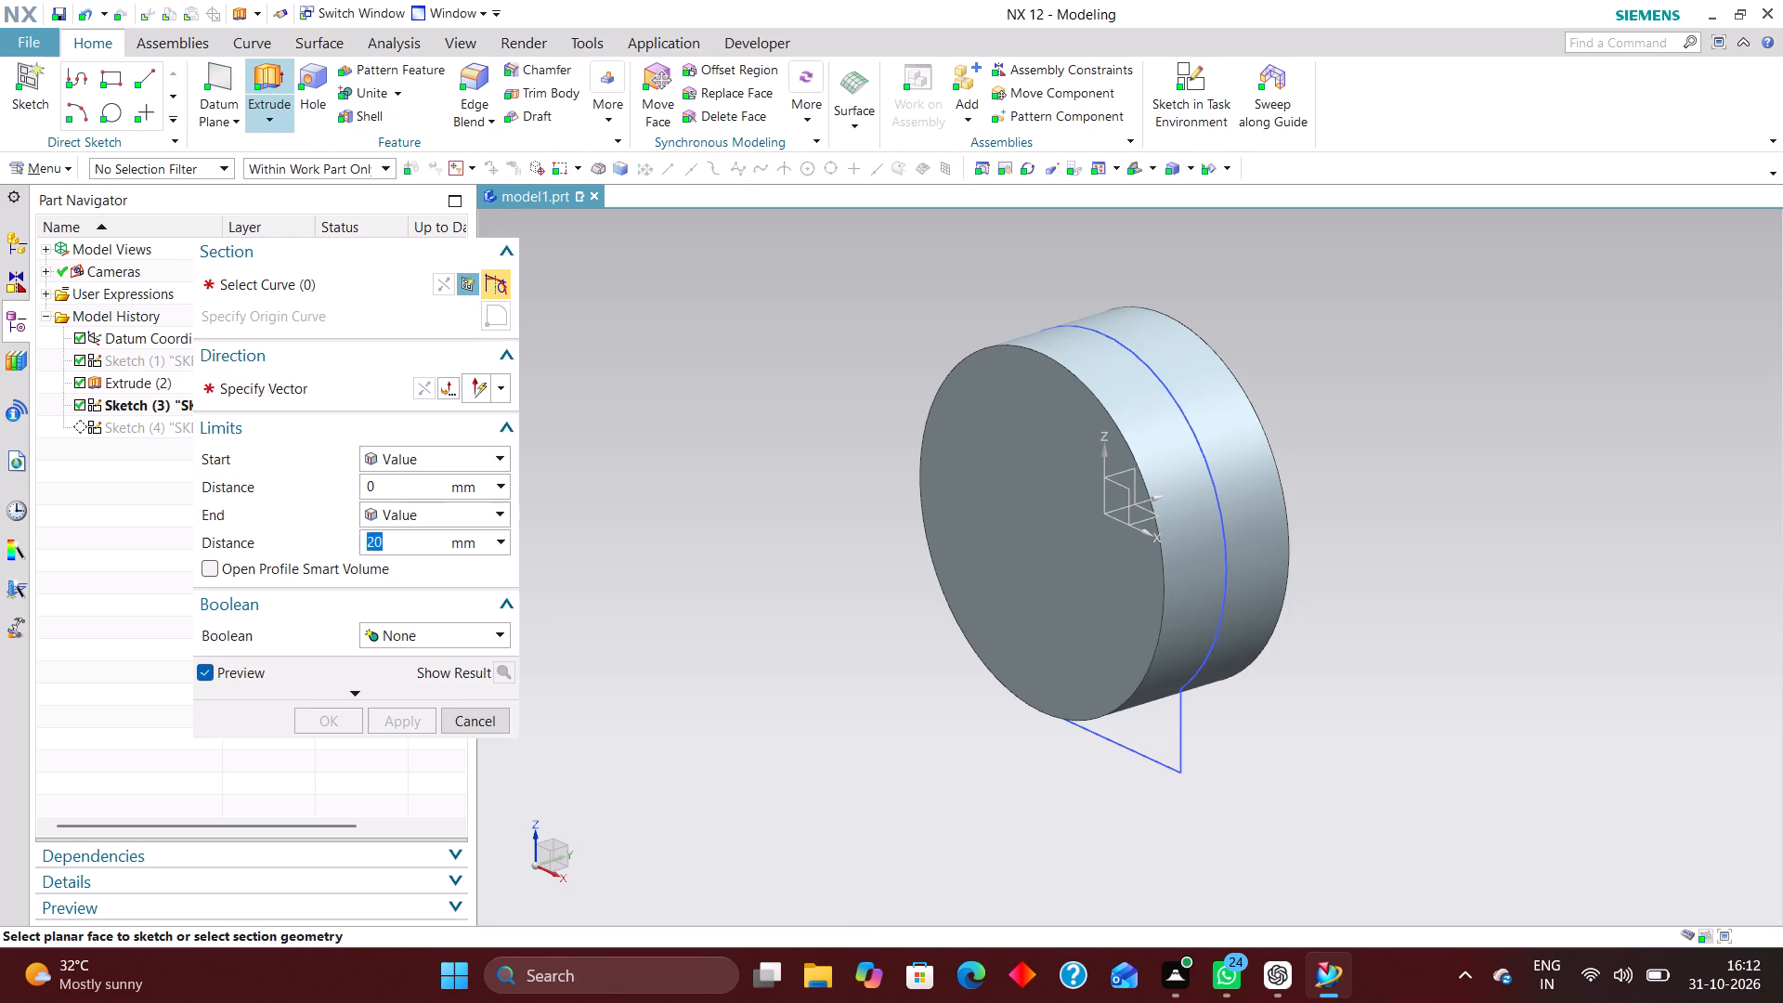
pyautogui.click(1179, 731)
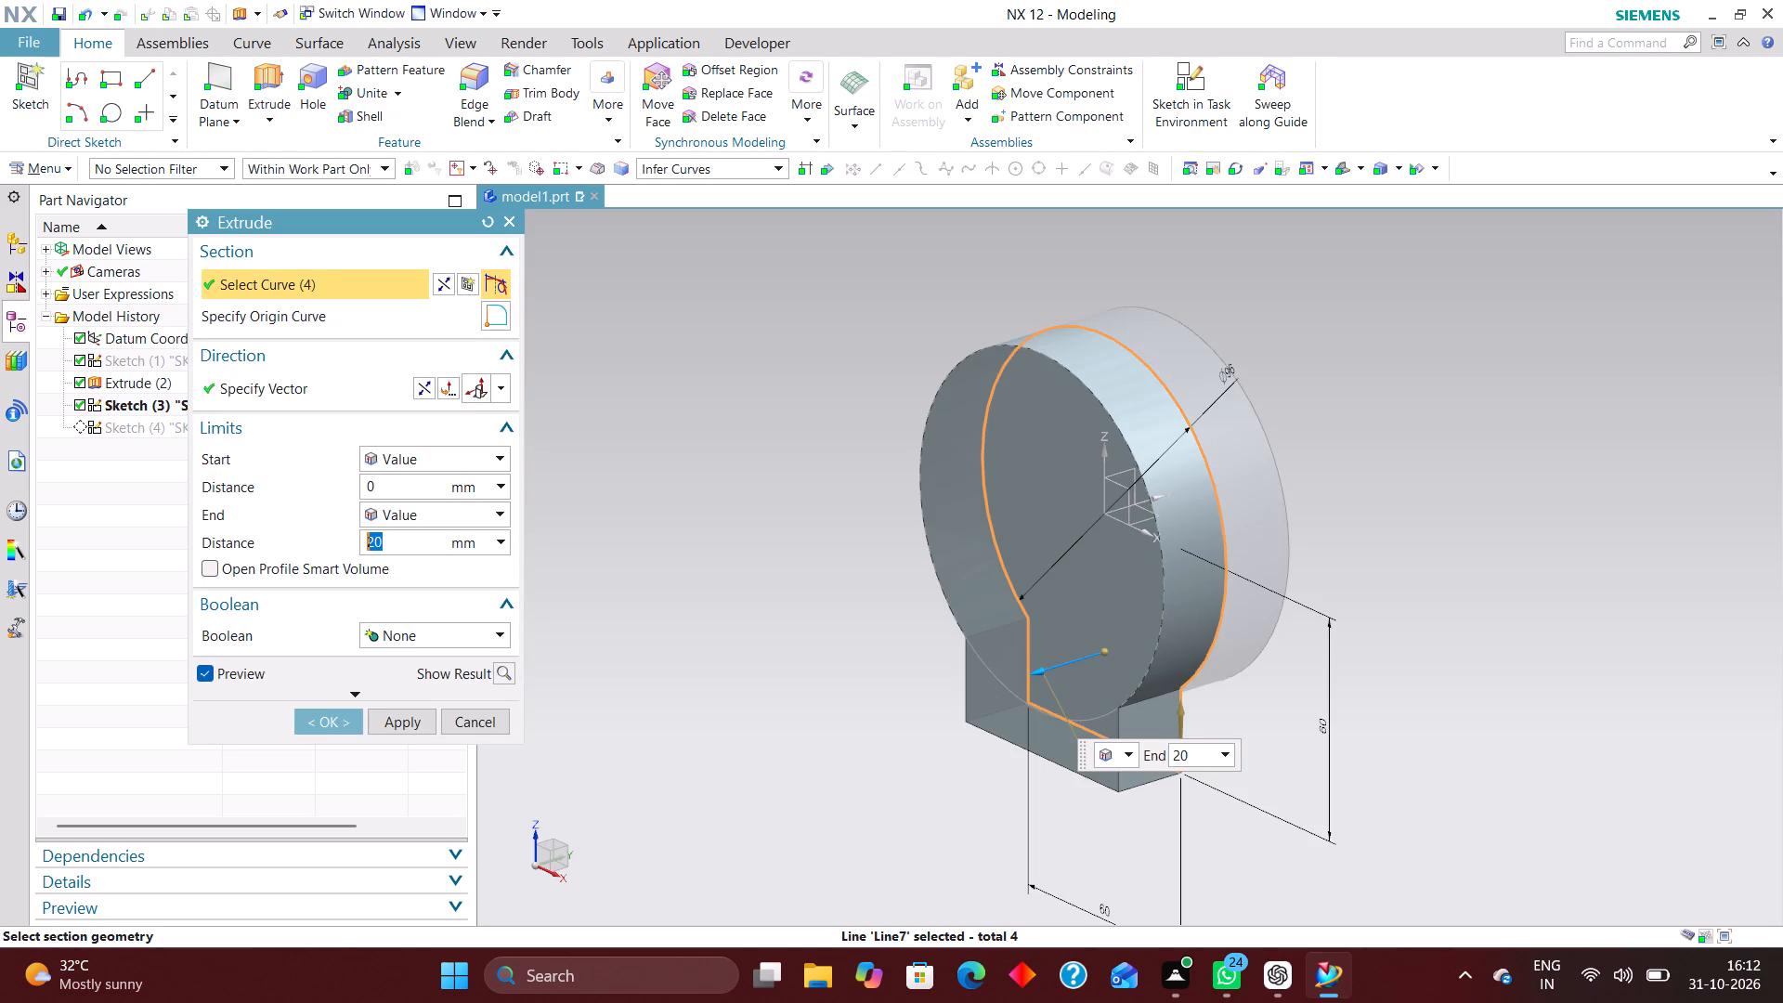
pyautogui.moveTo(1304, 723); pyautogui.dragTo(1272, 724, button='middle')
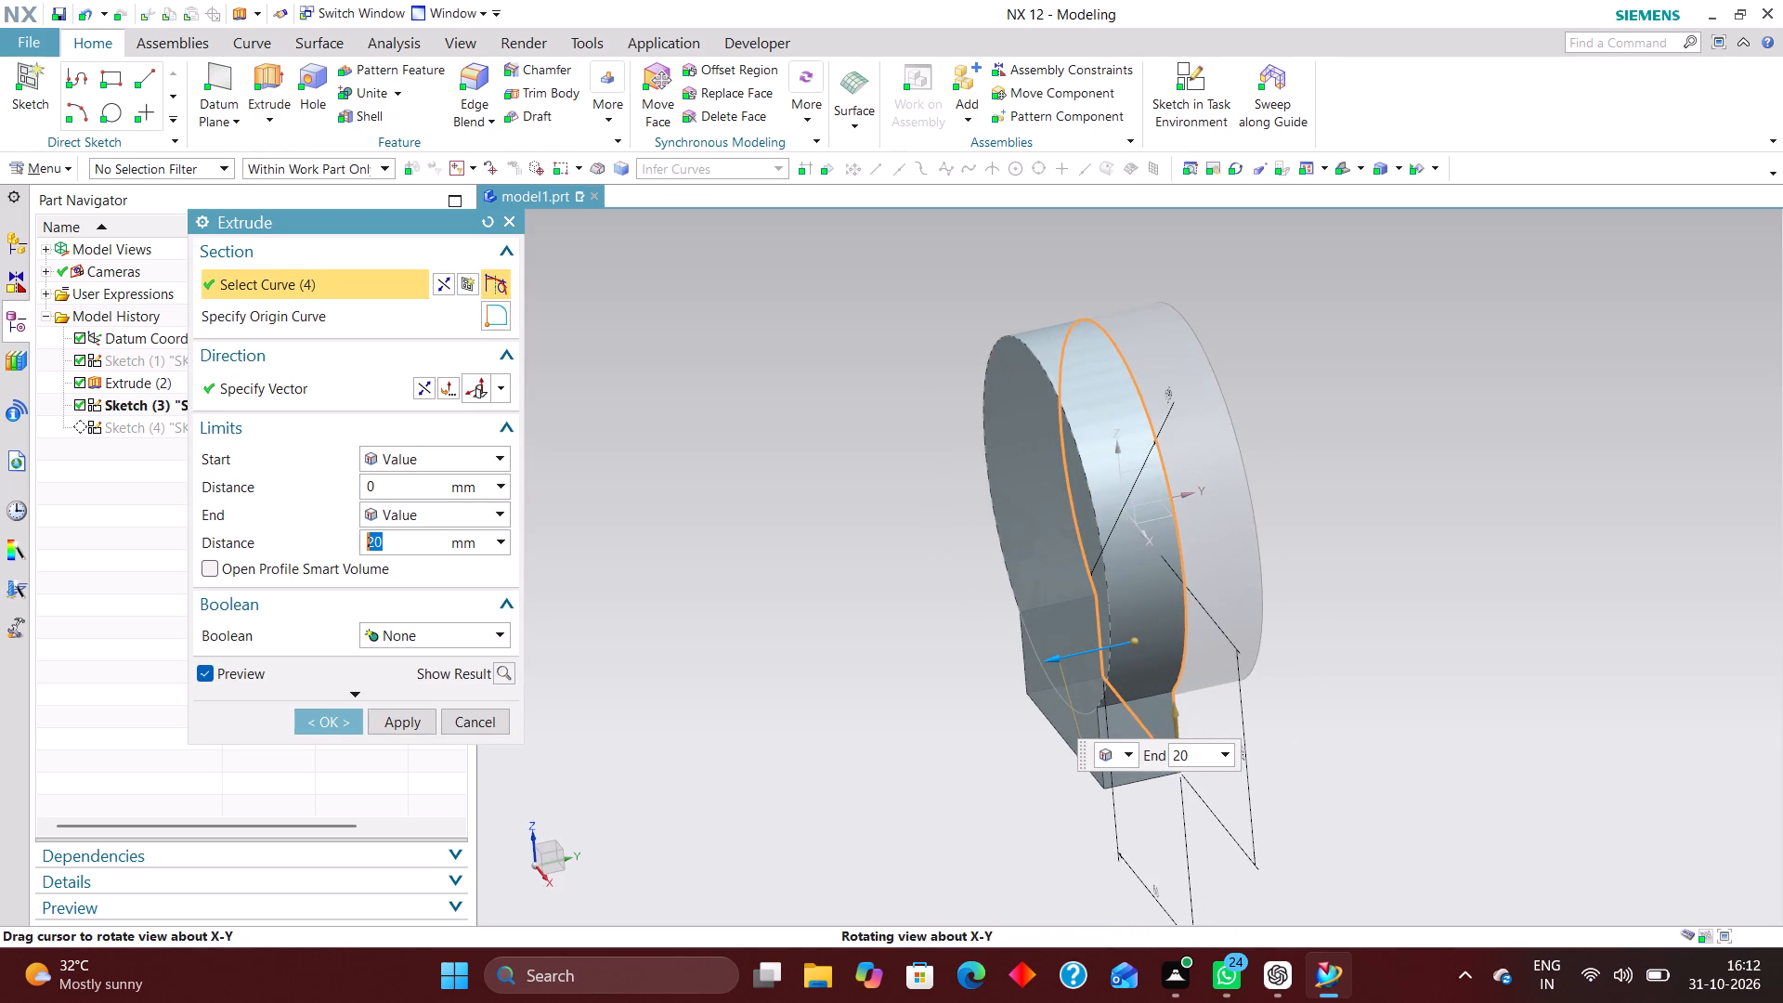
pyautogui.moveTo(1272, 724); pyautogui.dragTo(1245, 731, button='middle')
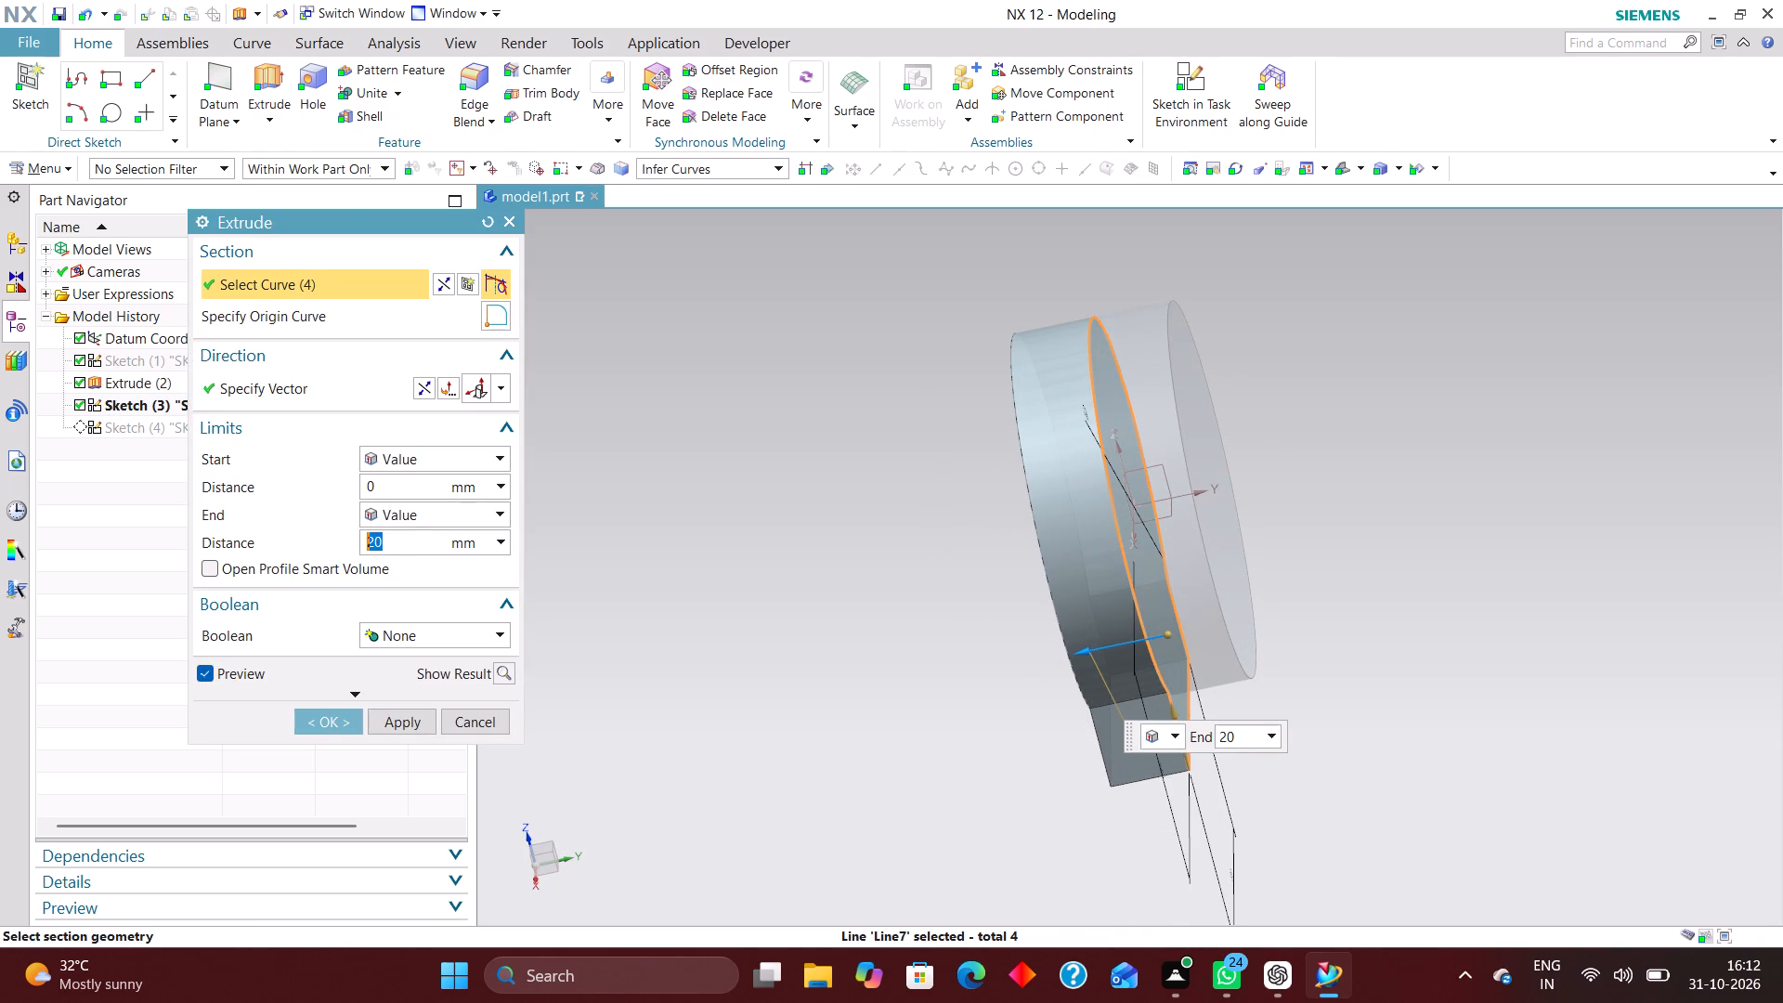
pyautogui.click(434, 459)
pyautogui.click(429, 500)
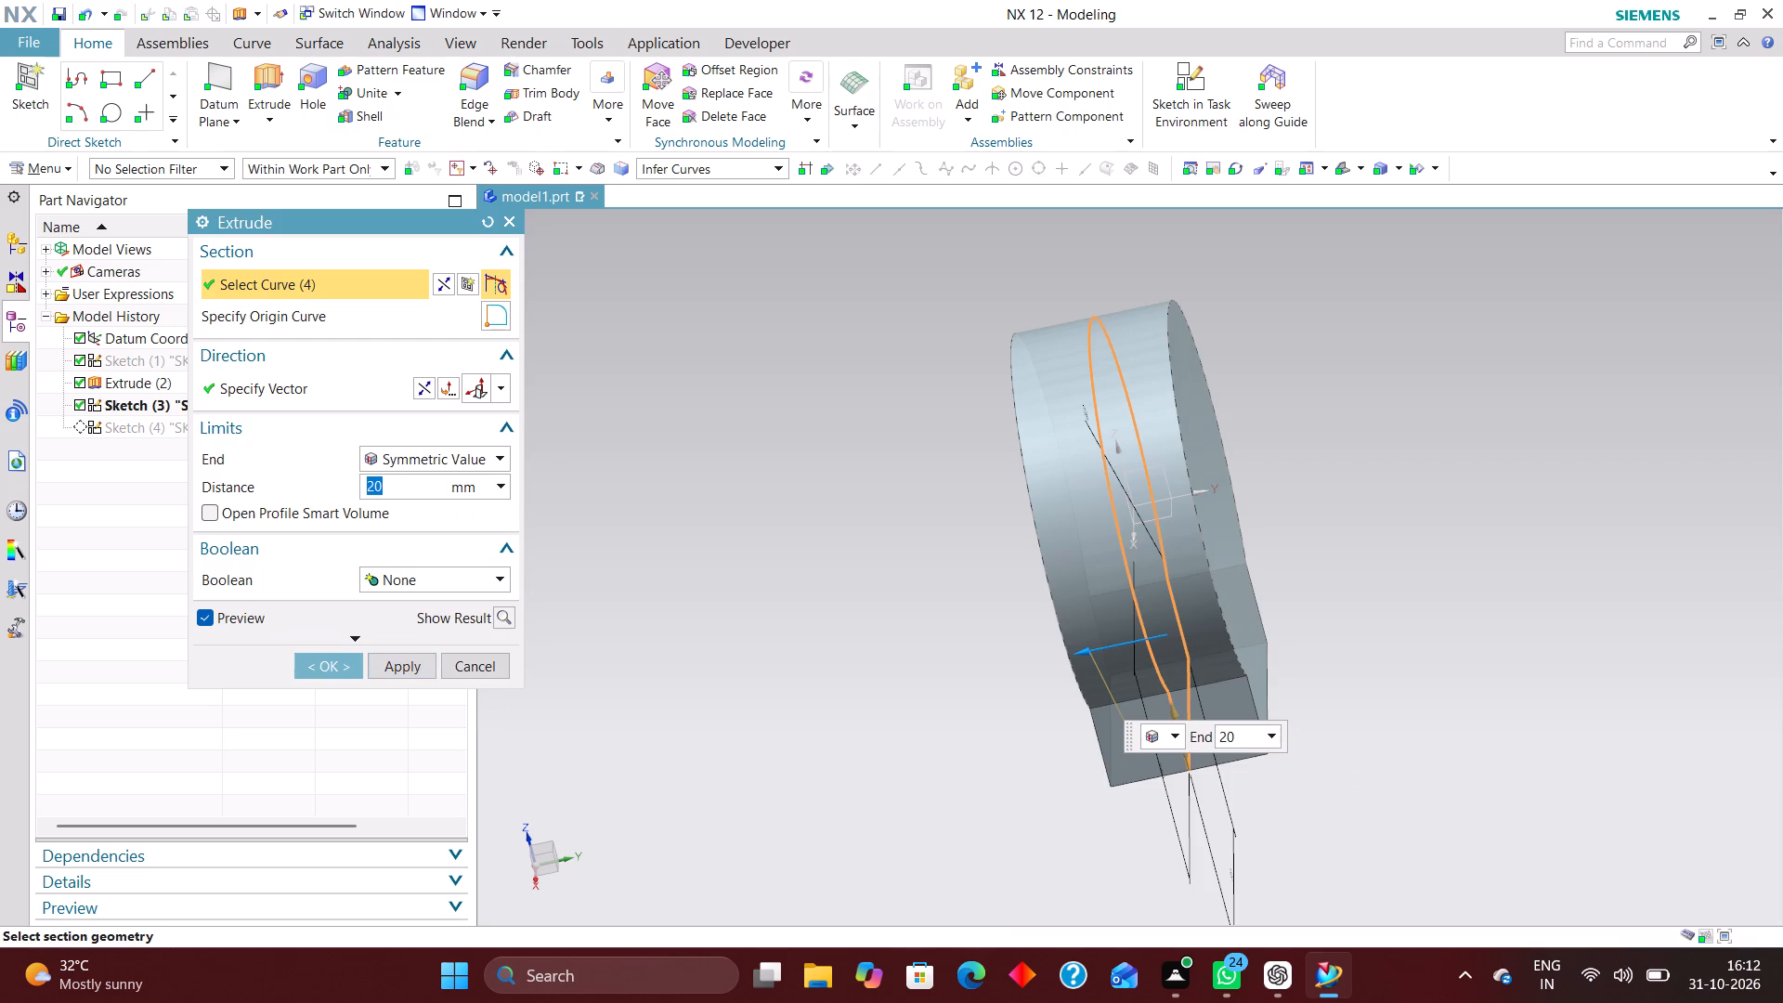
pyautogui.click(345, 666)
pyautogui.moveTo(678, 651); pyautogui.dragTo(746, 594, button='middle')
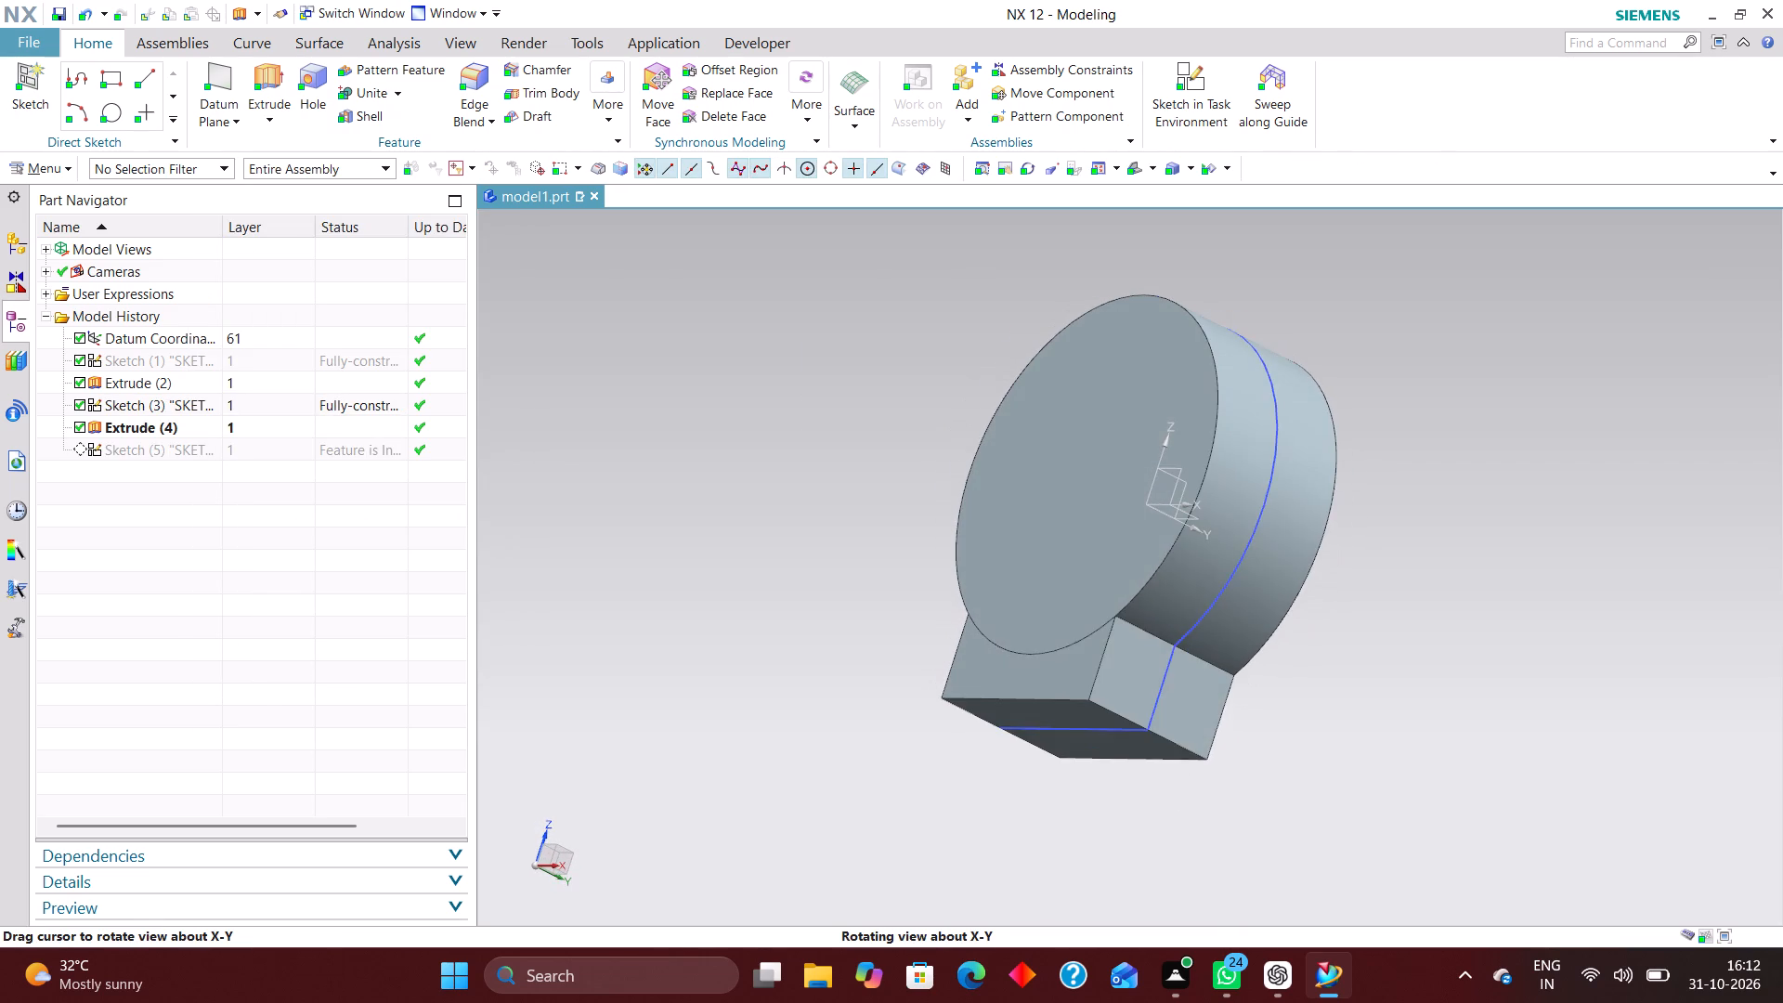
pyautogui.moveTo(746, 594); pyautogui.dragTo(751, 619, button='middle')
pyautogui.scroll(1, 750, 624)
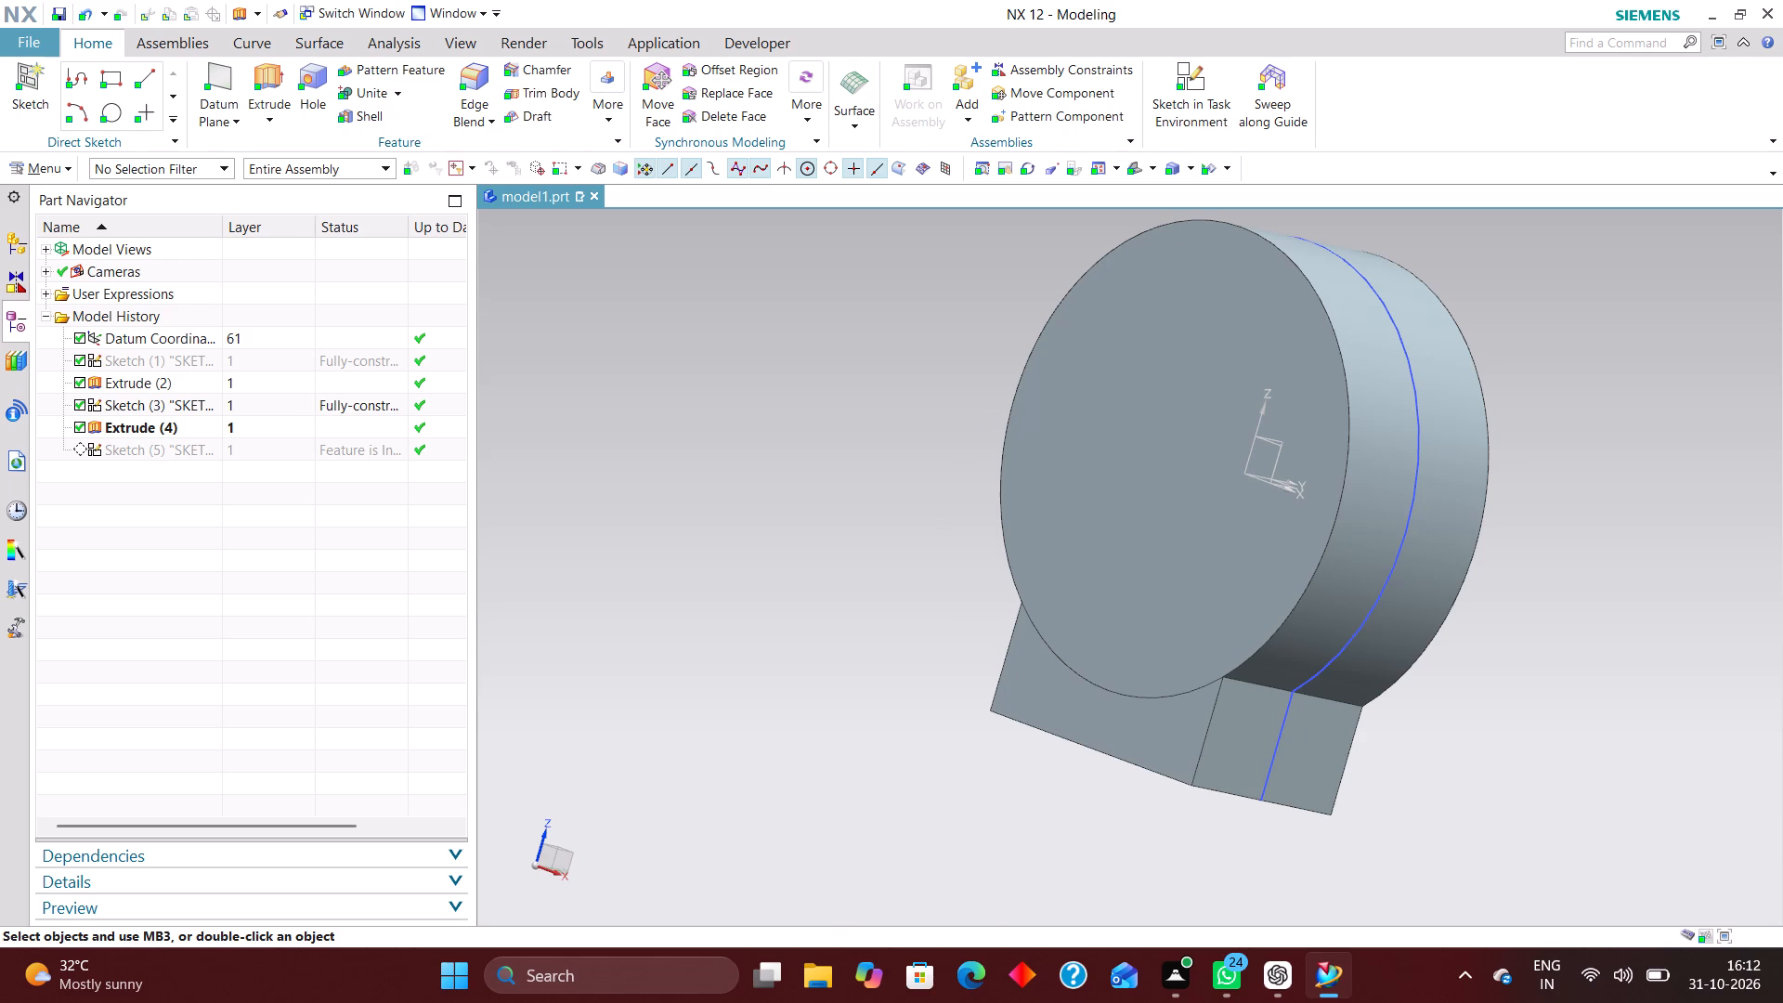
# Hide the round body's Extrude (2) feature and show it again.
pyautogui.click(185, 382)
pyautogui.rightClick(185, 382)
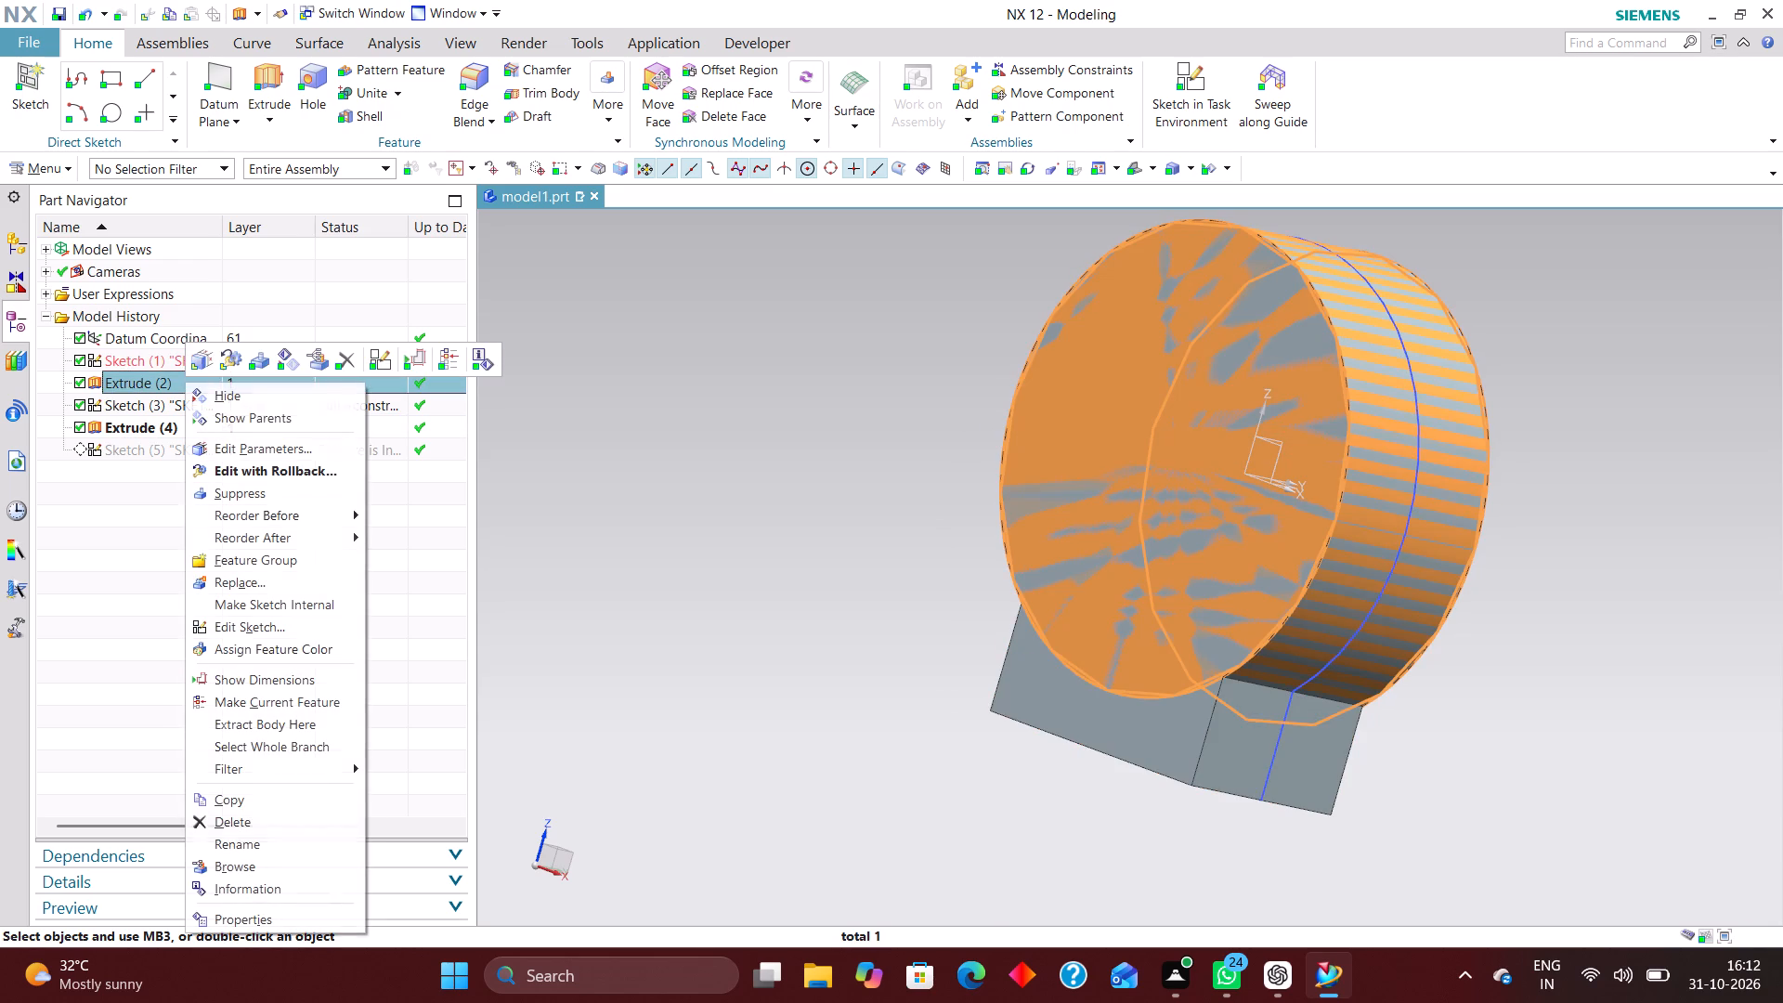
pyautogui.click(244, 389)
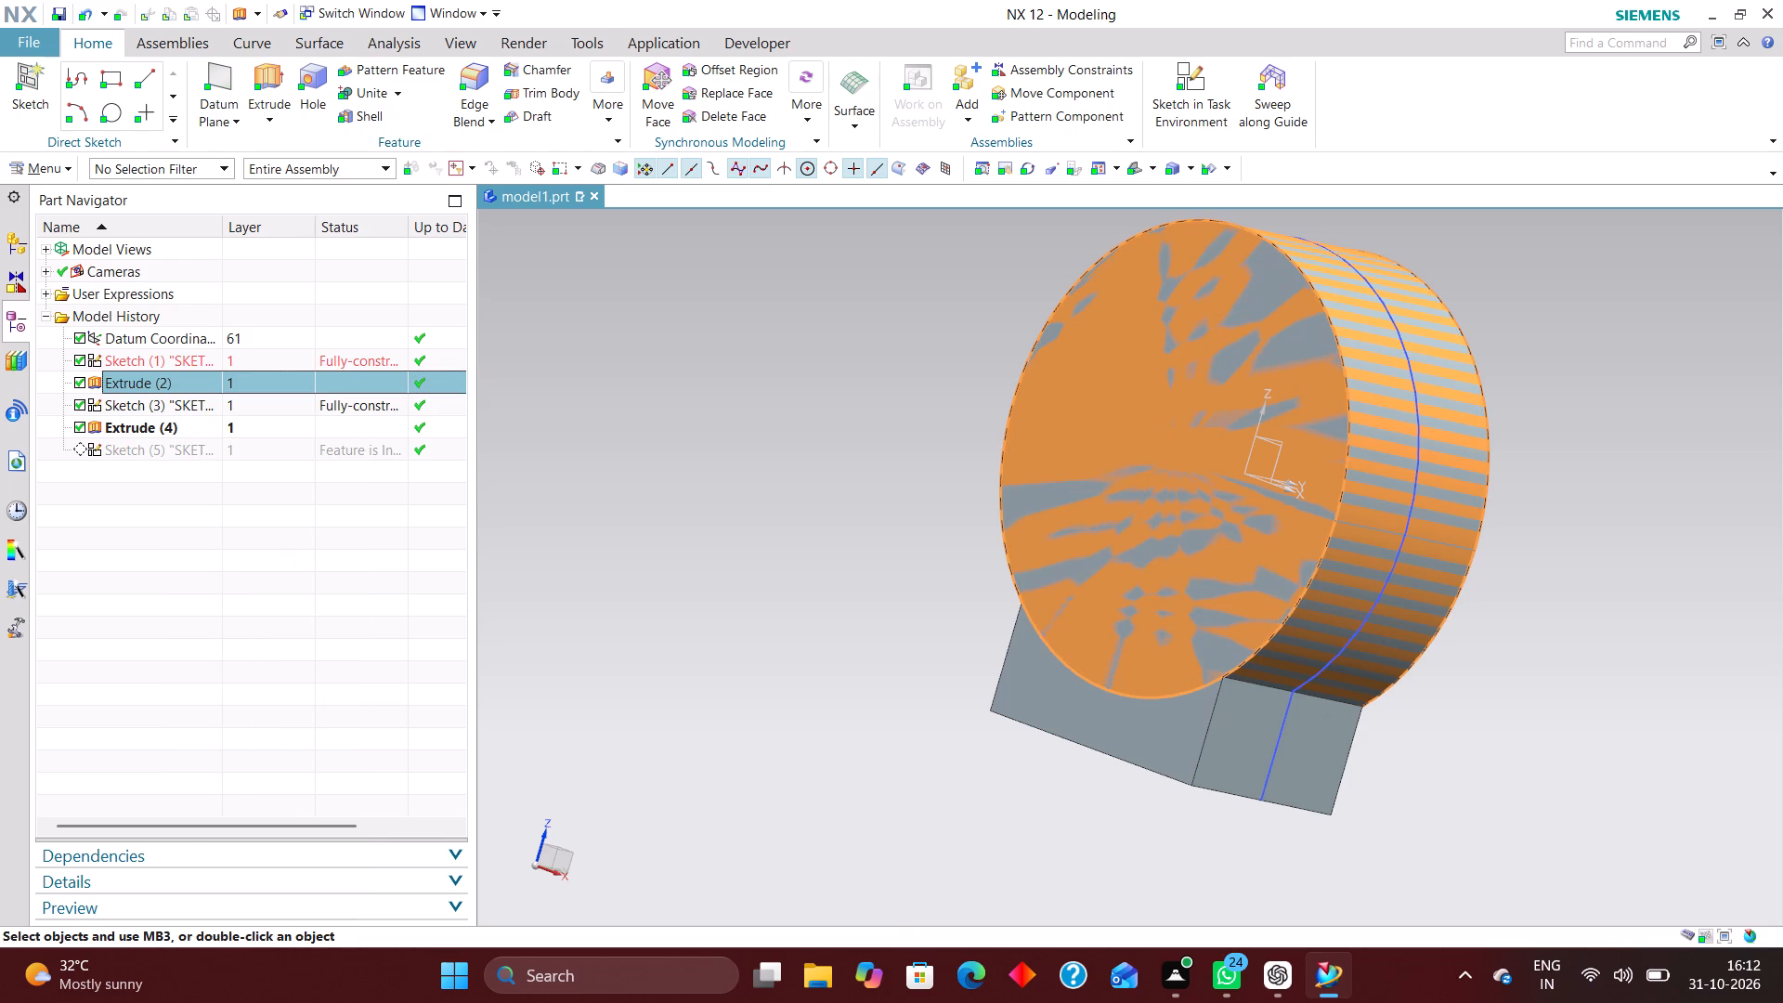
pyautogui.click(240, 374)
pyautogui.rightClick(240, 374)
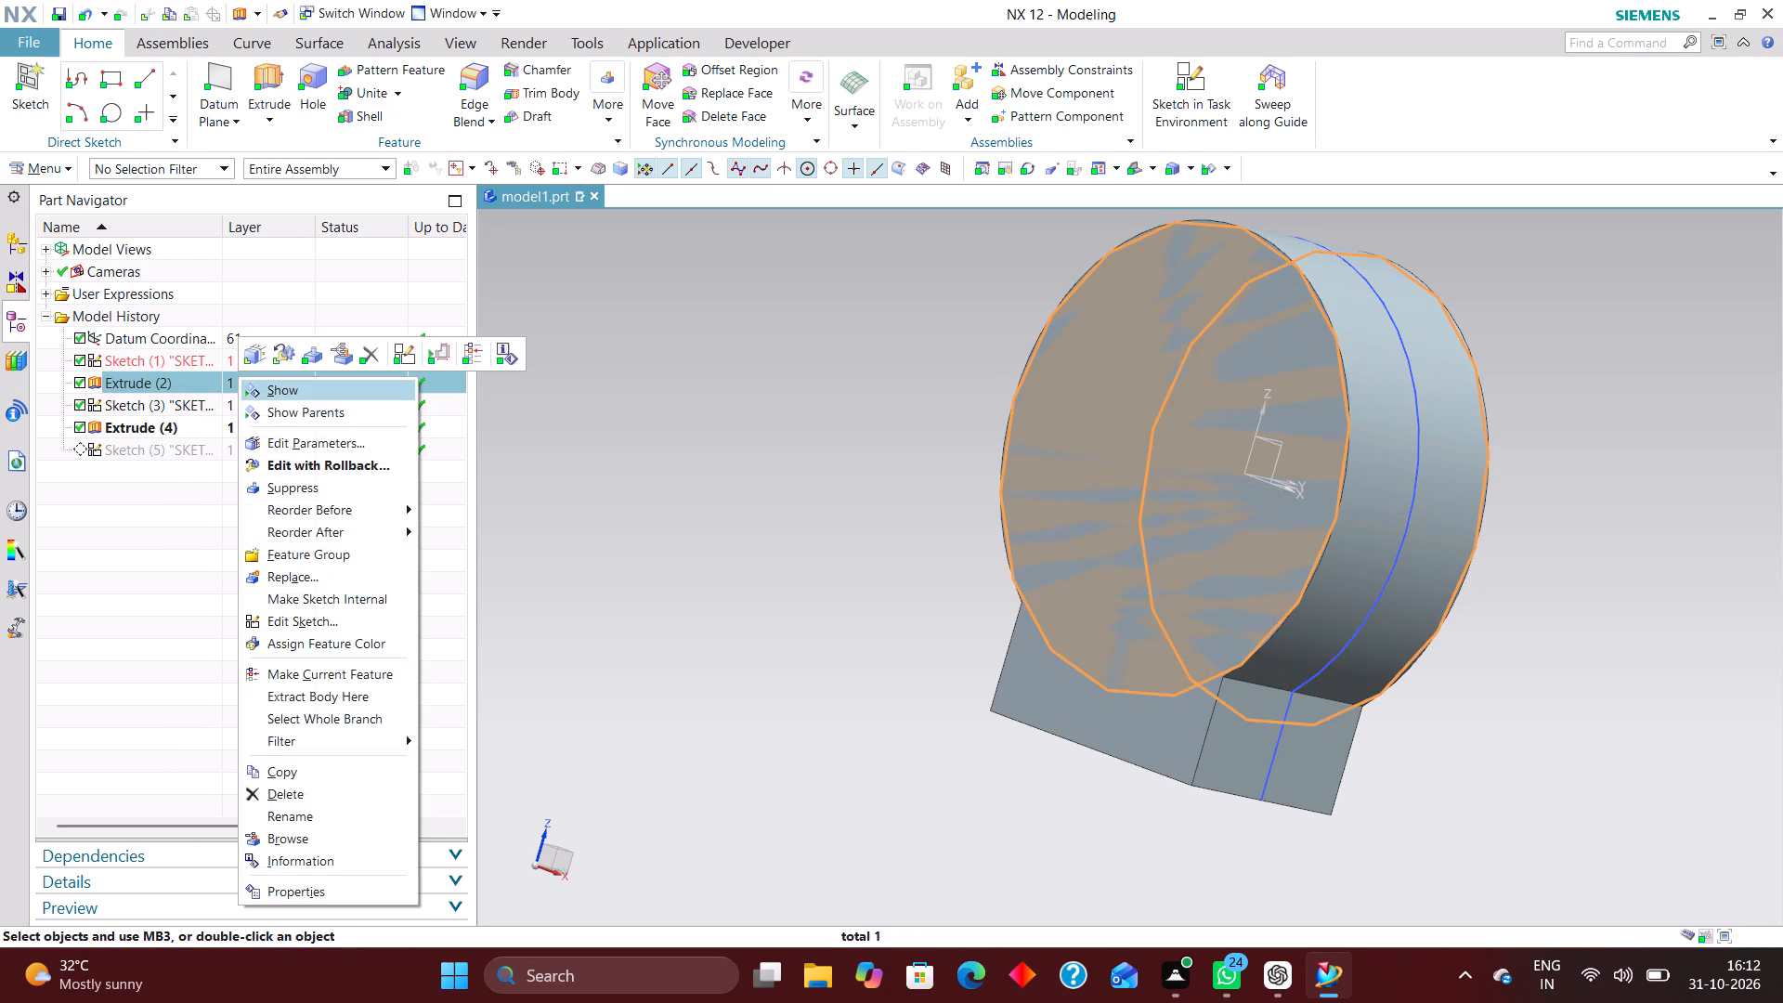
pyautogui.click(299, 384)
# Unite the round cylinder body as target with the base body as tool.
pyautogui.click(369, 97)
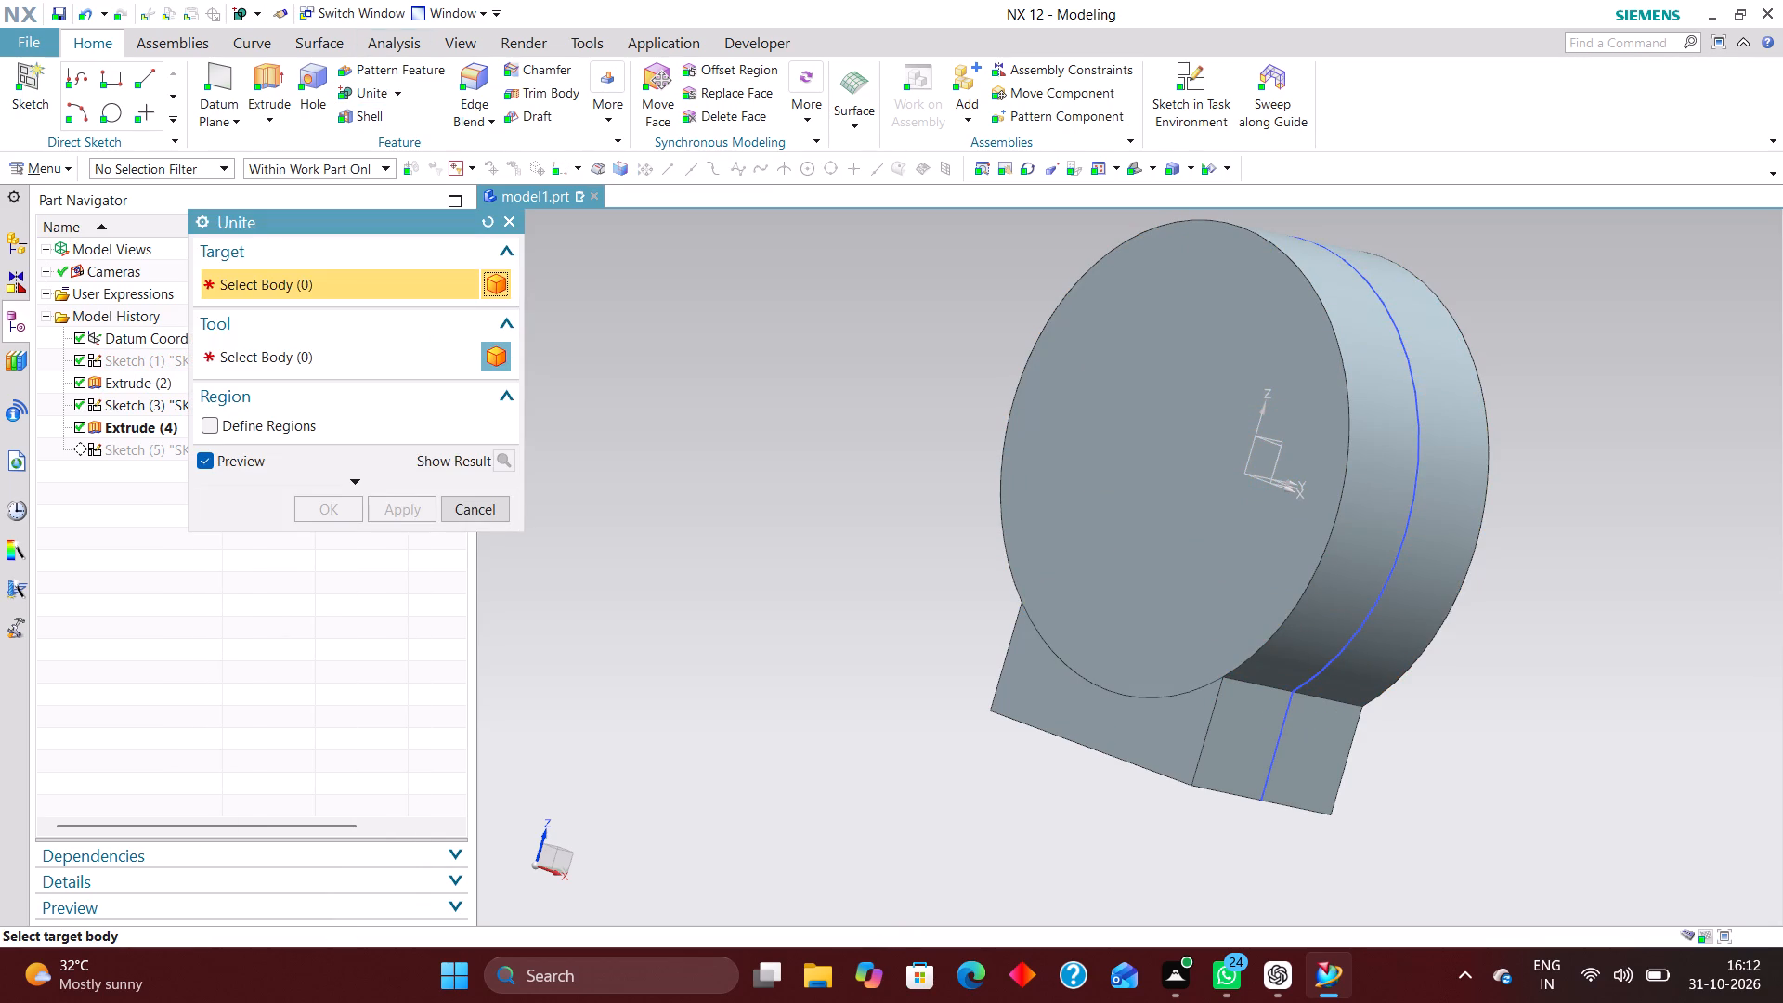
pyautogui.click(1353, 422)
pyautogui.click(1201, 702)
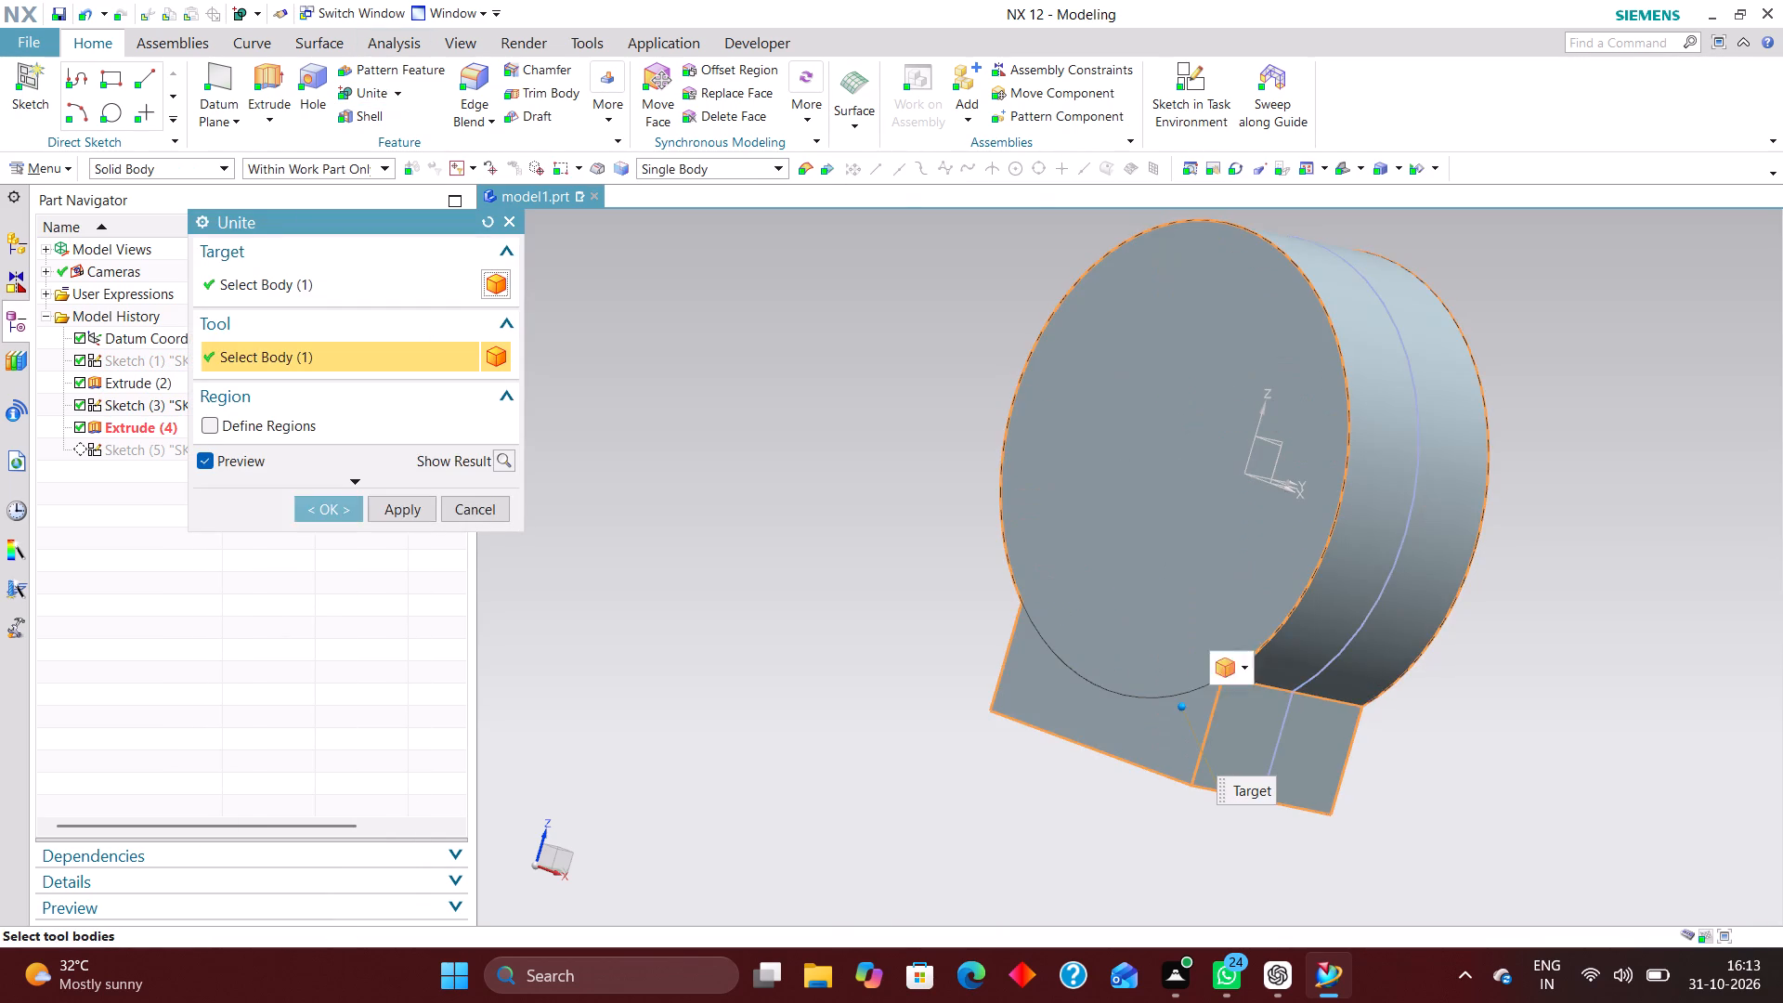
pyautogui.click(327, 499)
# Hide the 96 mm arc and base profile sketch running around the middle of the united body.
pyautogui.moveTo(799, 516); pyautogui.dragTo(780, 538, button='middle')
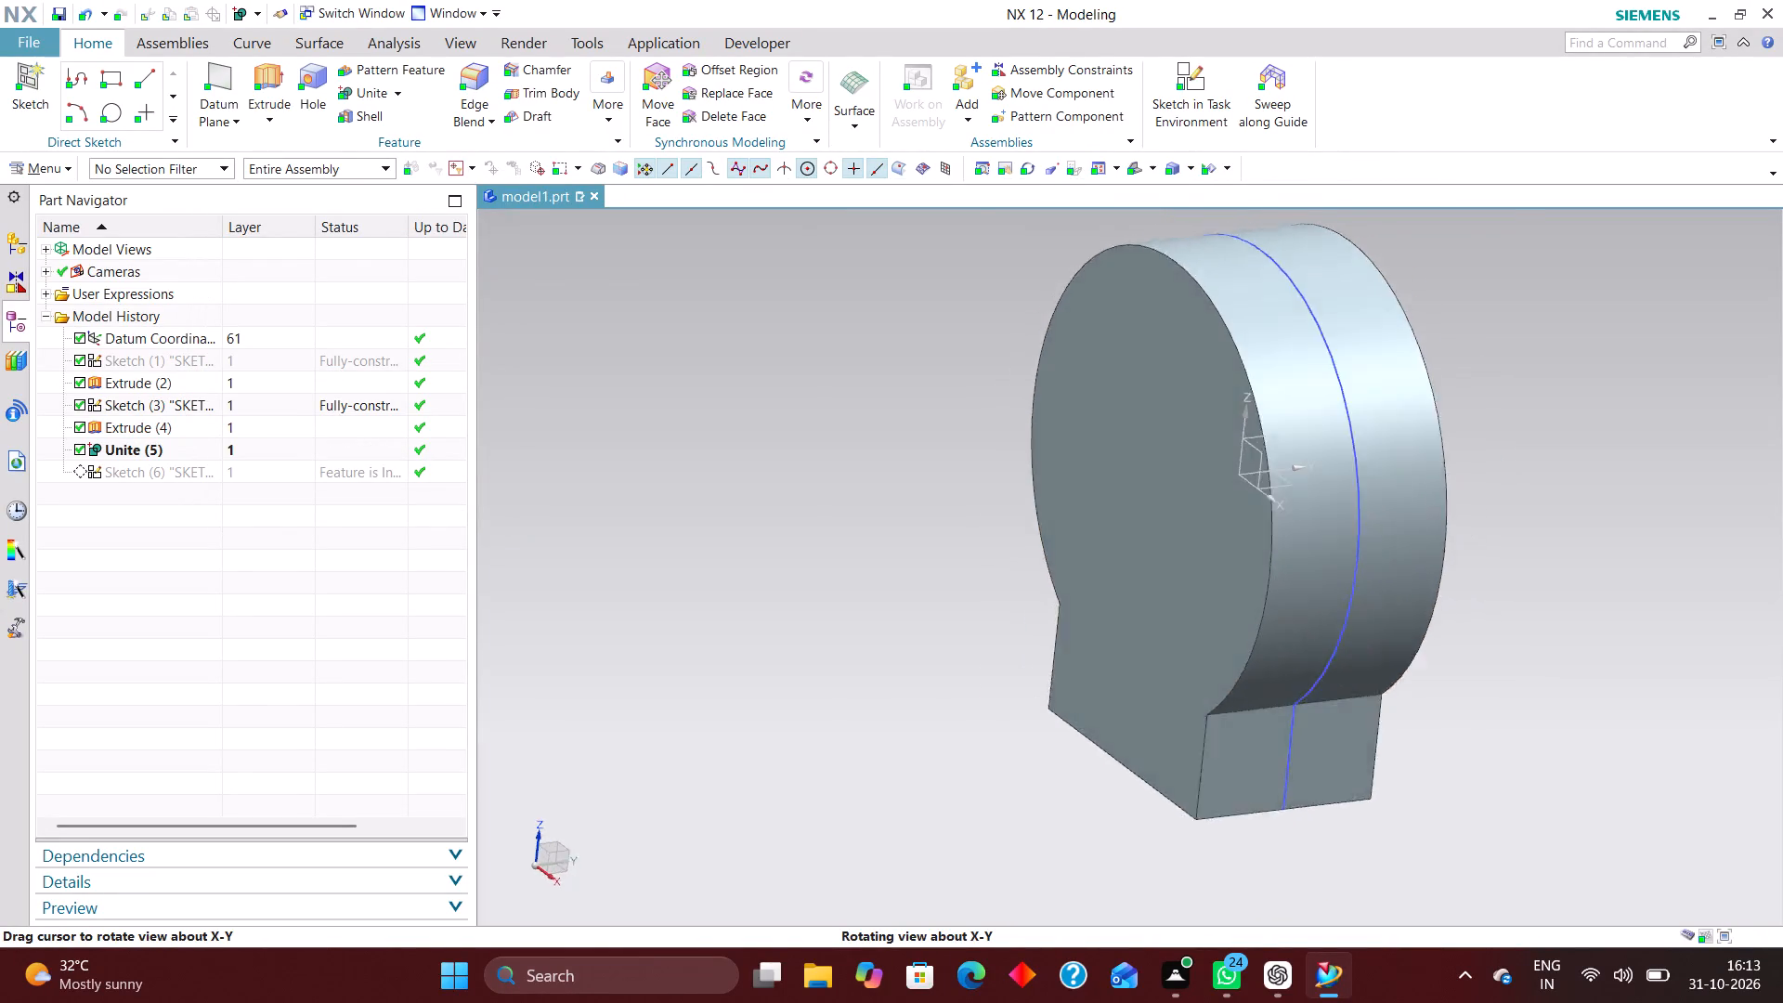
pyautogui.moveTo(780, 538); pyautogui.dragTo(766, 522, button='middle')
pyautogui.scroll(1, 771, 521)
pyautogui.moveTo(1438, 390); pyautogui.dragTo(1438, 423, button='right')
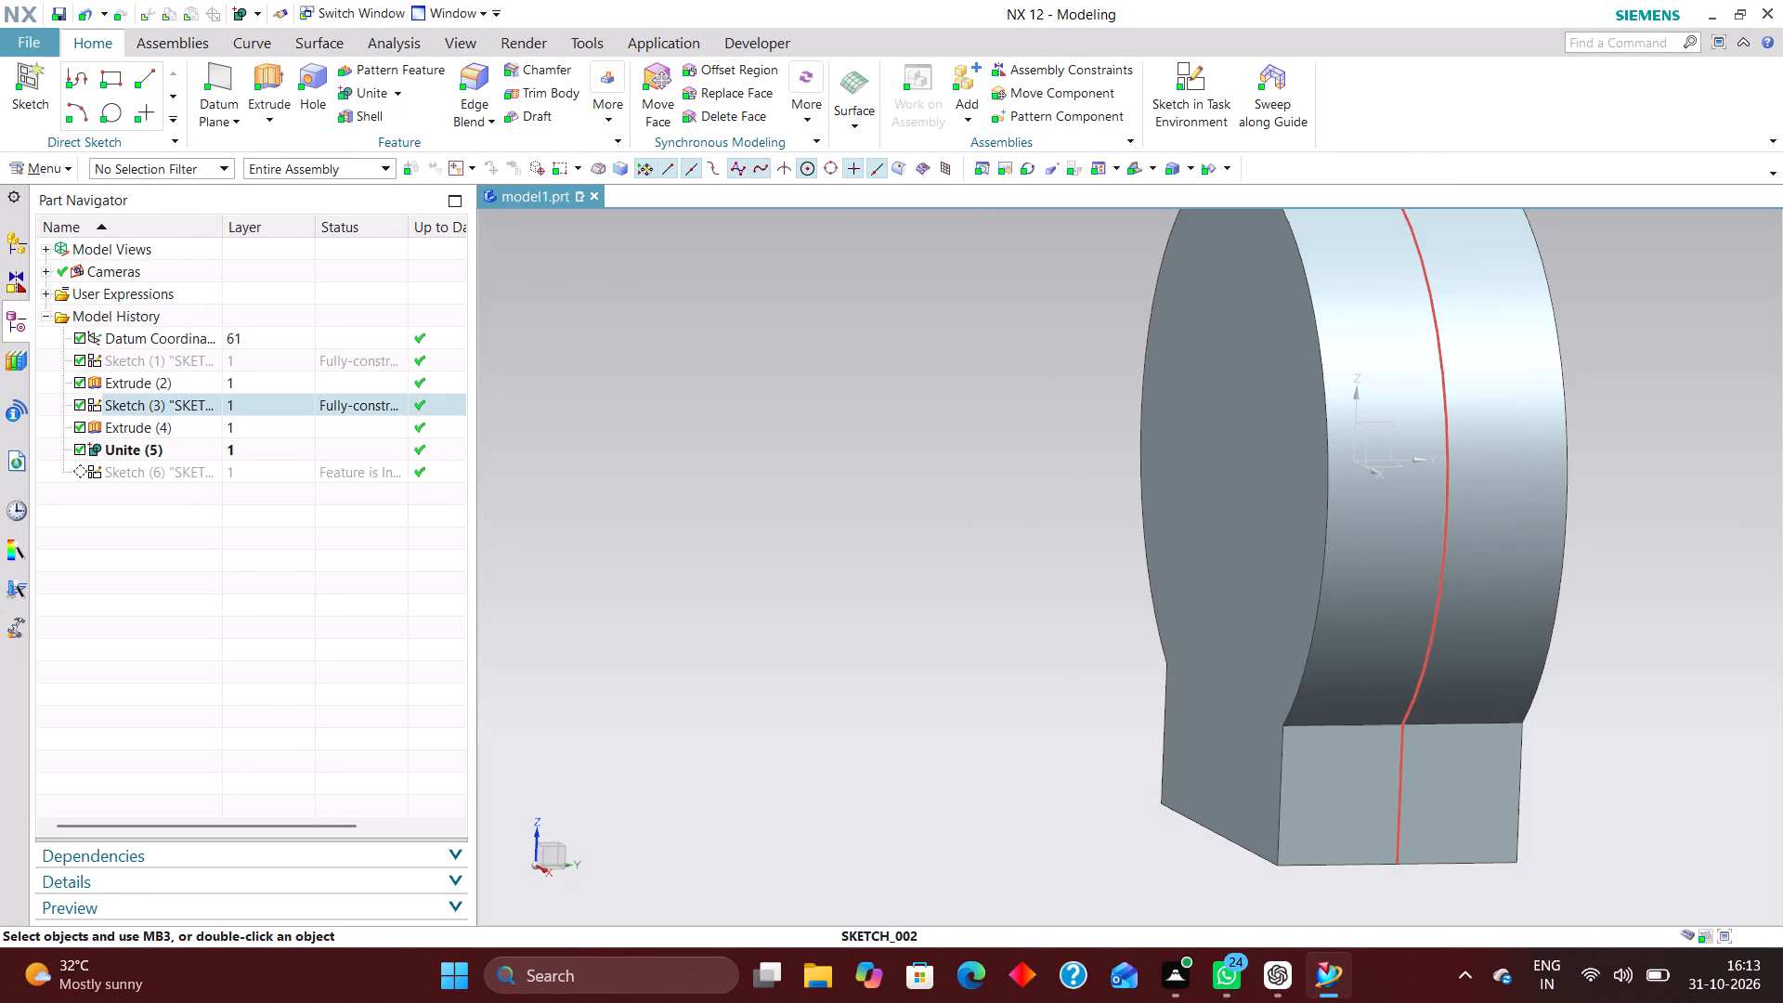
pyautogui.moveTo(1438, 423); pyautogui.dragTo(1442, 553, button='right')
# Make the slot profile sketch at the end of the model history the current feature.
pyautogui.click(1131, 165)
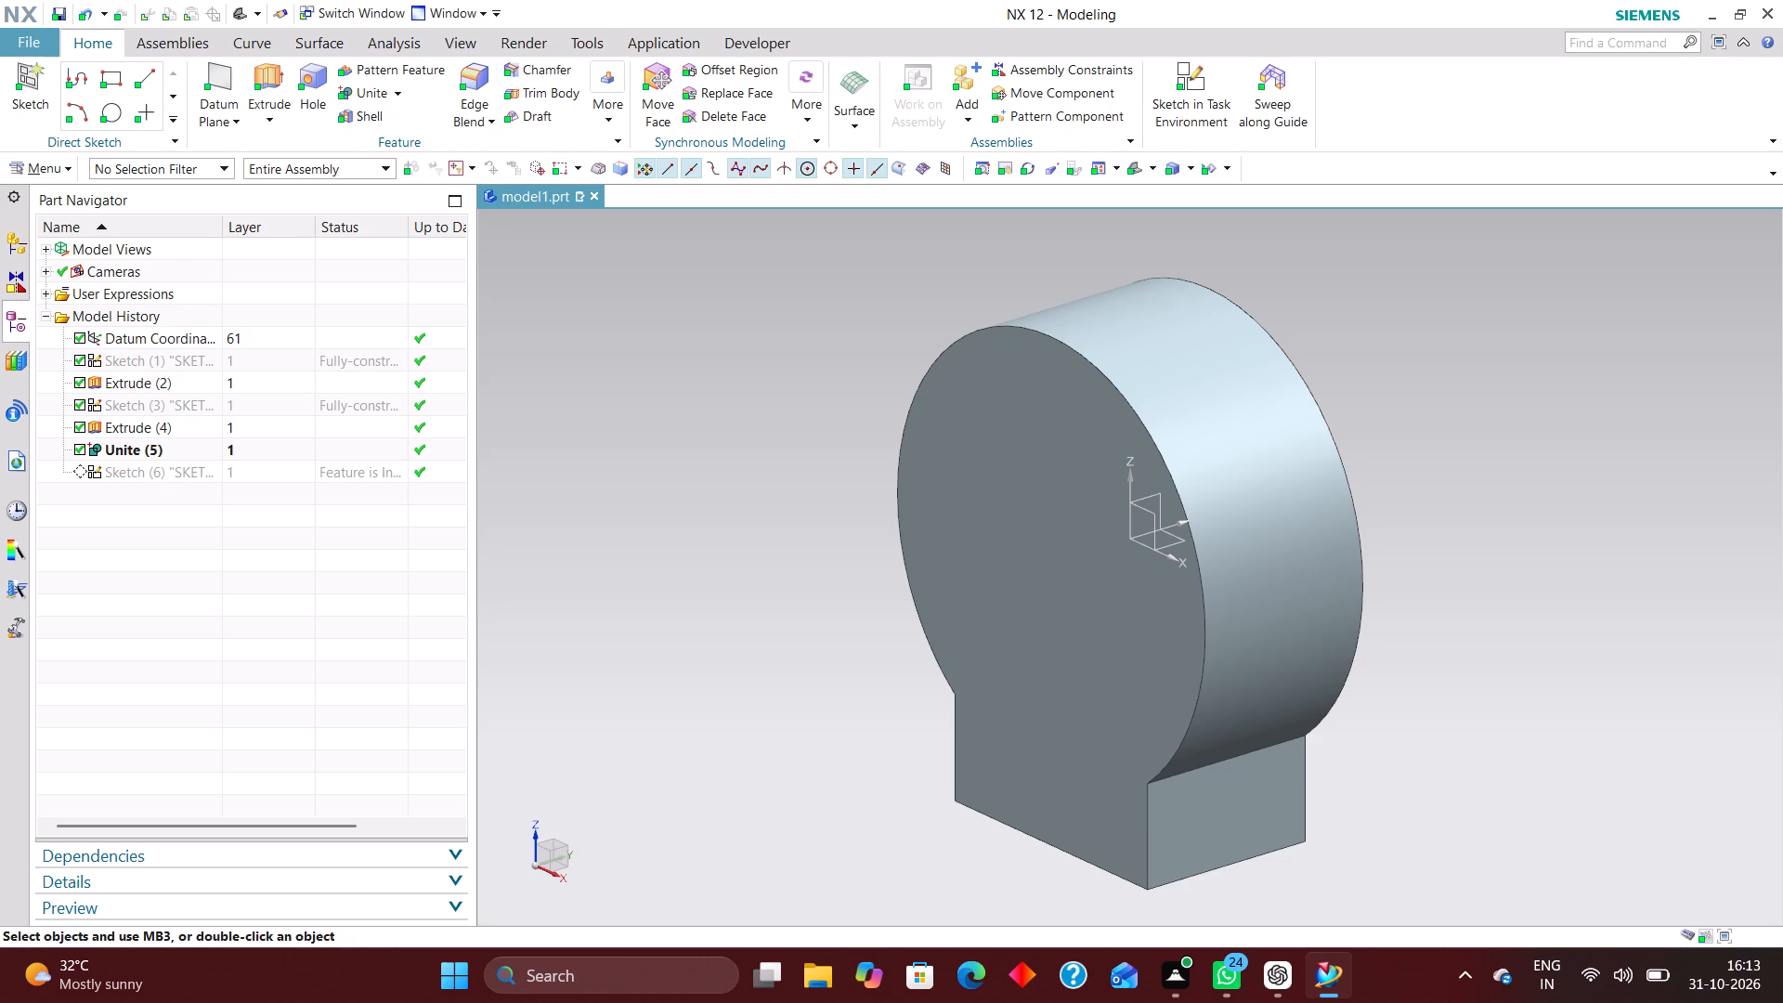
pyautogui.scroll(-2, 1403, 380)
pyautogui.scroll(1, 1372, 381)
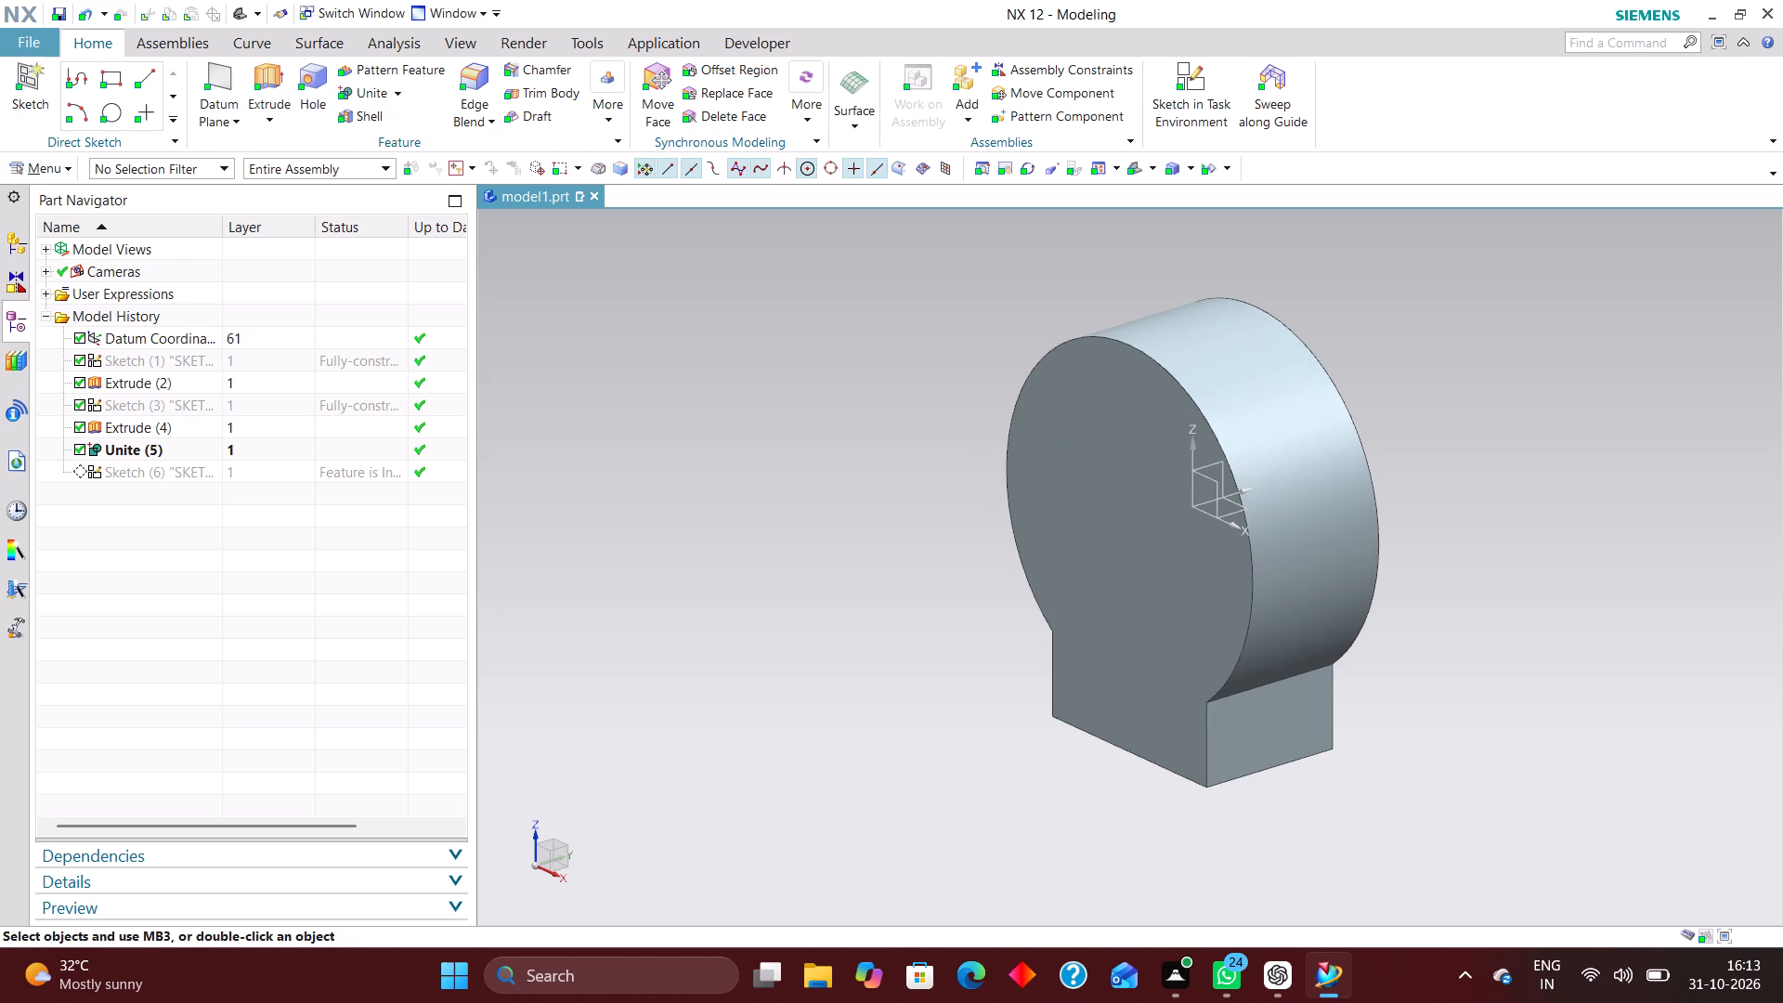
pyautogui.scroll(-2, 1158, 457)
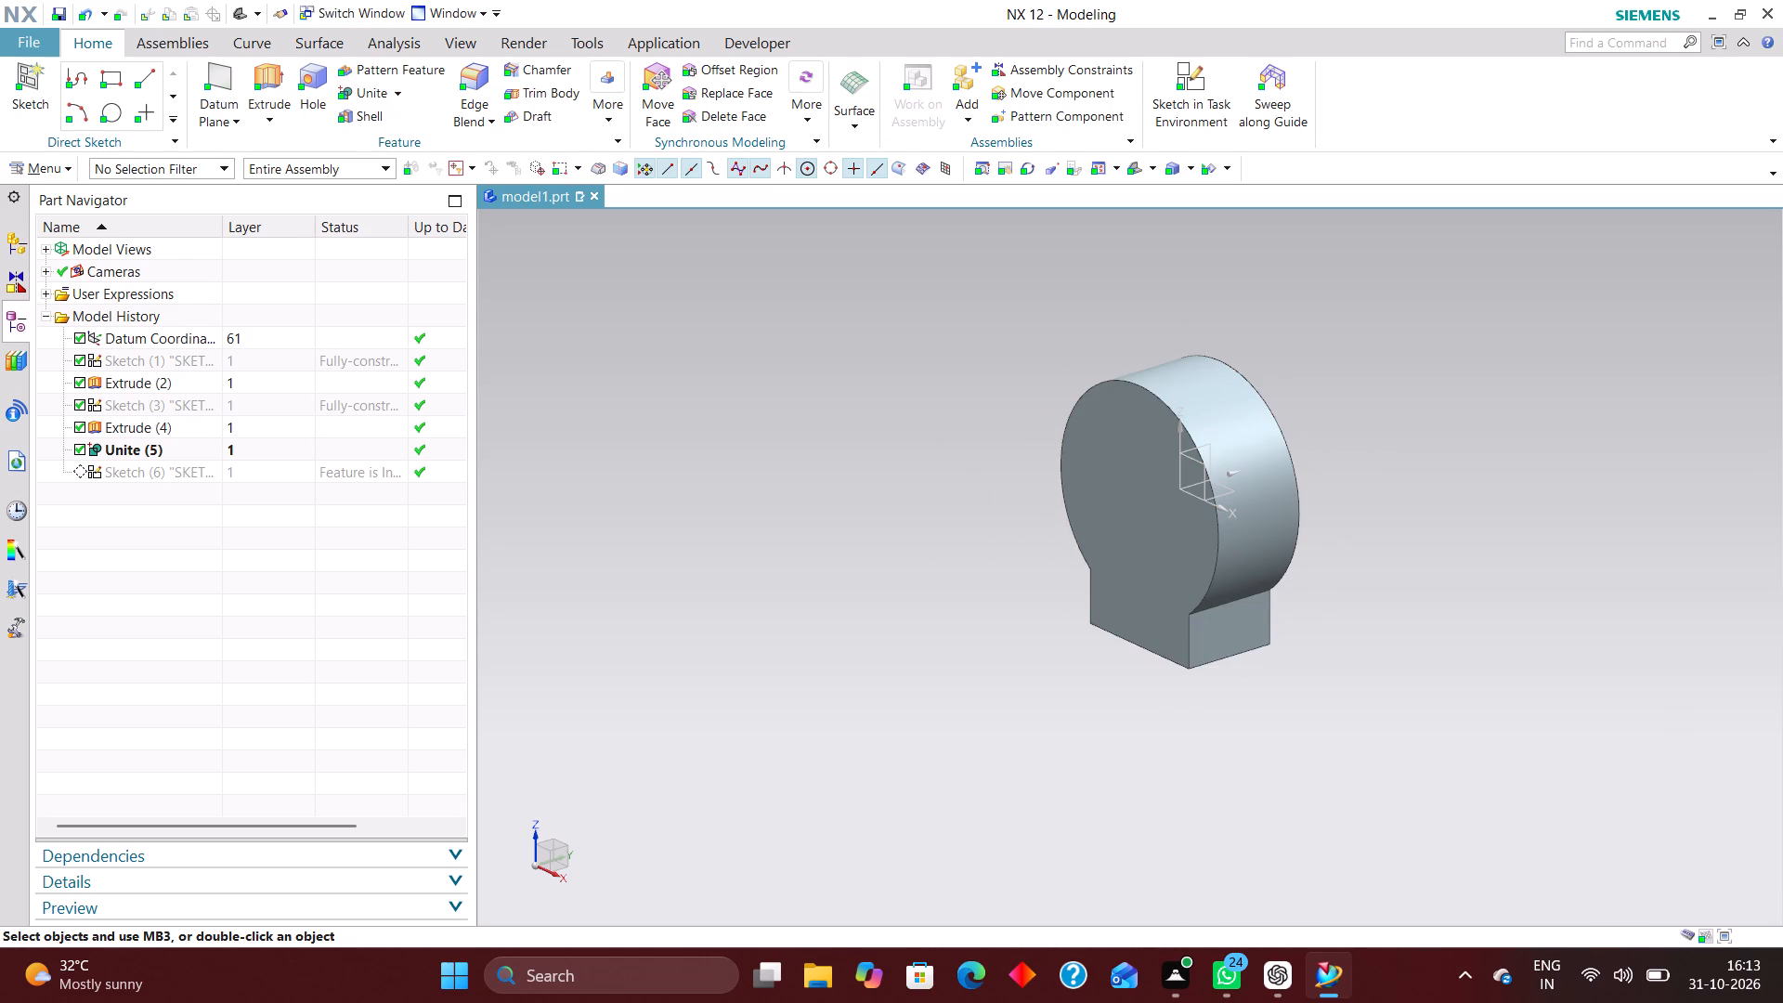
pyautogui.click(270, 475)
pyautogui.rightClick(270, 475)
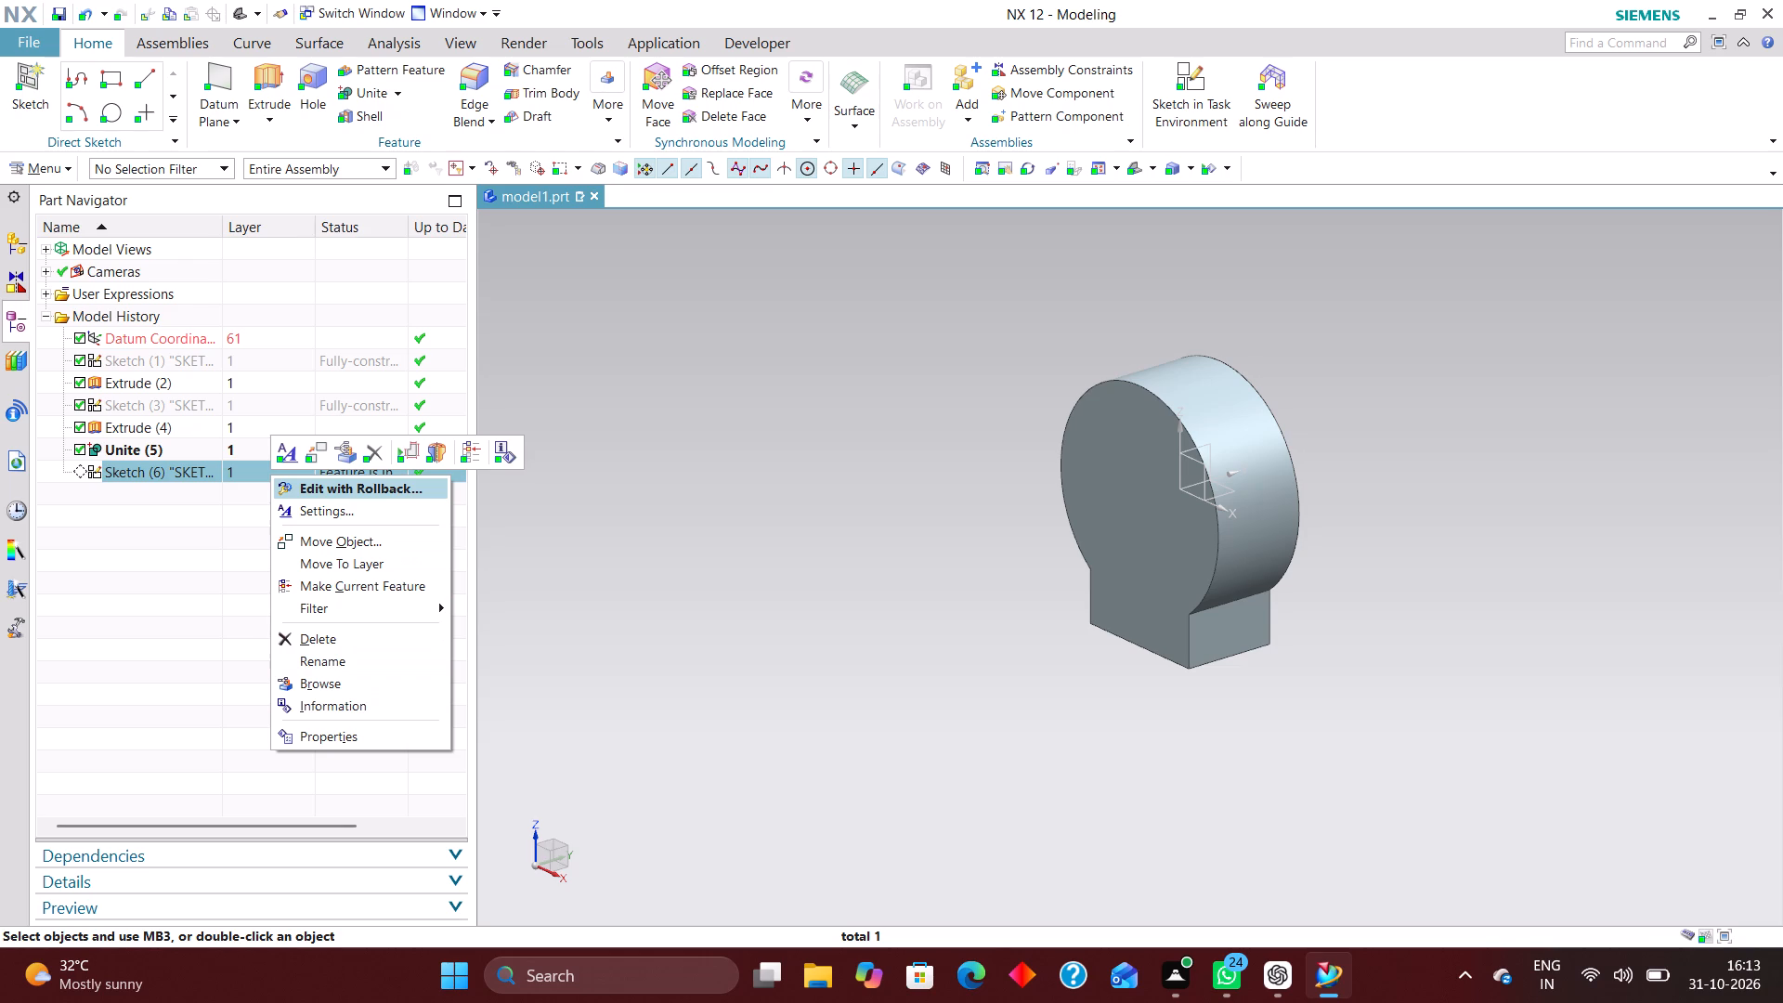
pyautogui.click(466, 453)
# Extrude the slot profile through the base from -28 mm to 25 mm with Boolean set to None.
pyautogui.scroll(4, 1165, 690)
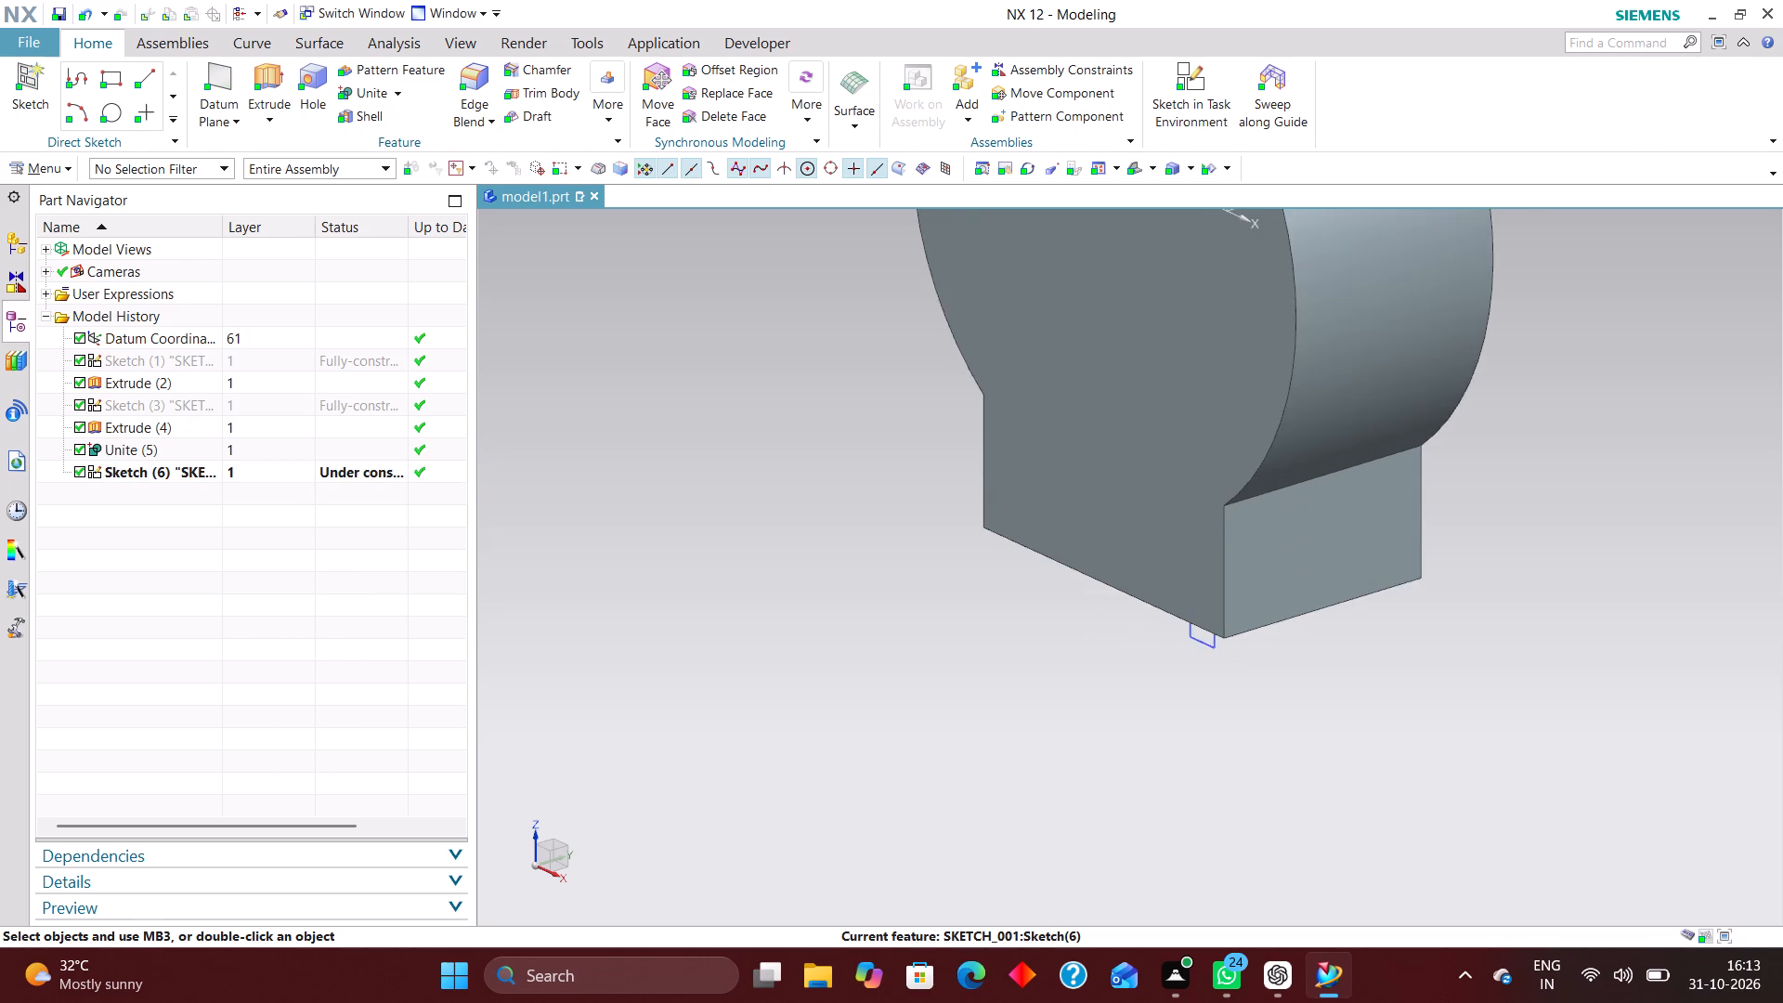
pyautogui.moveTo(1203, 701); pyautogui.dragTo(1212, 692, button='middle')
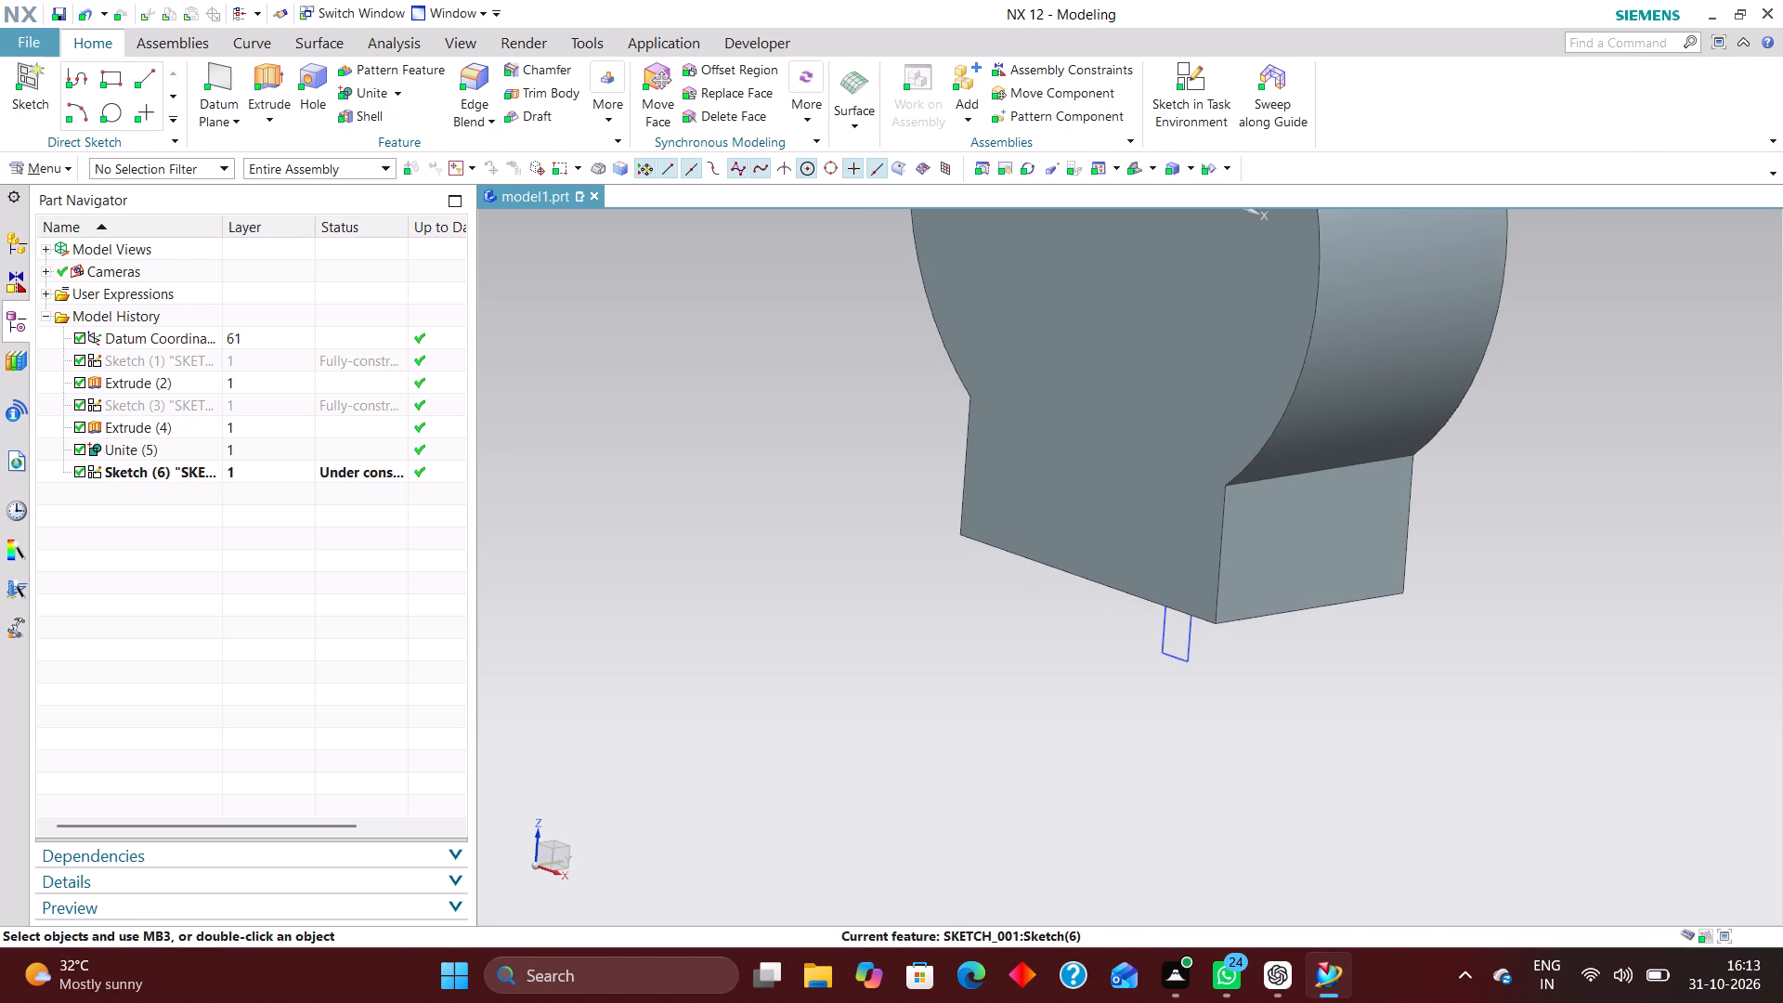
pyautogui.click(267, 85)
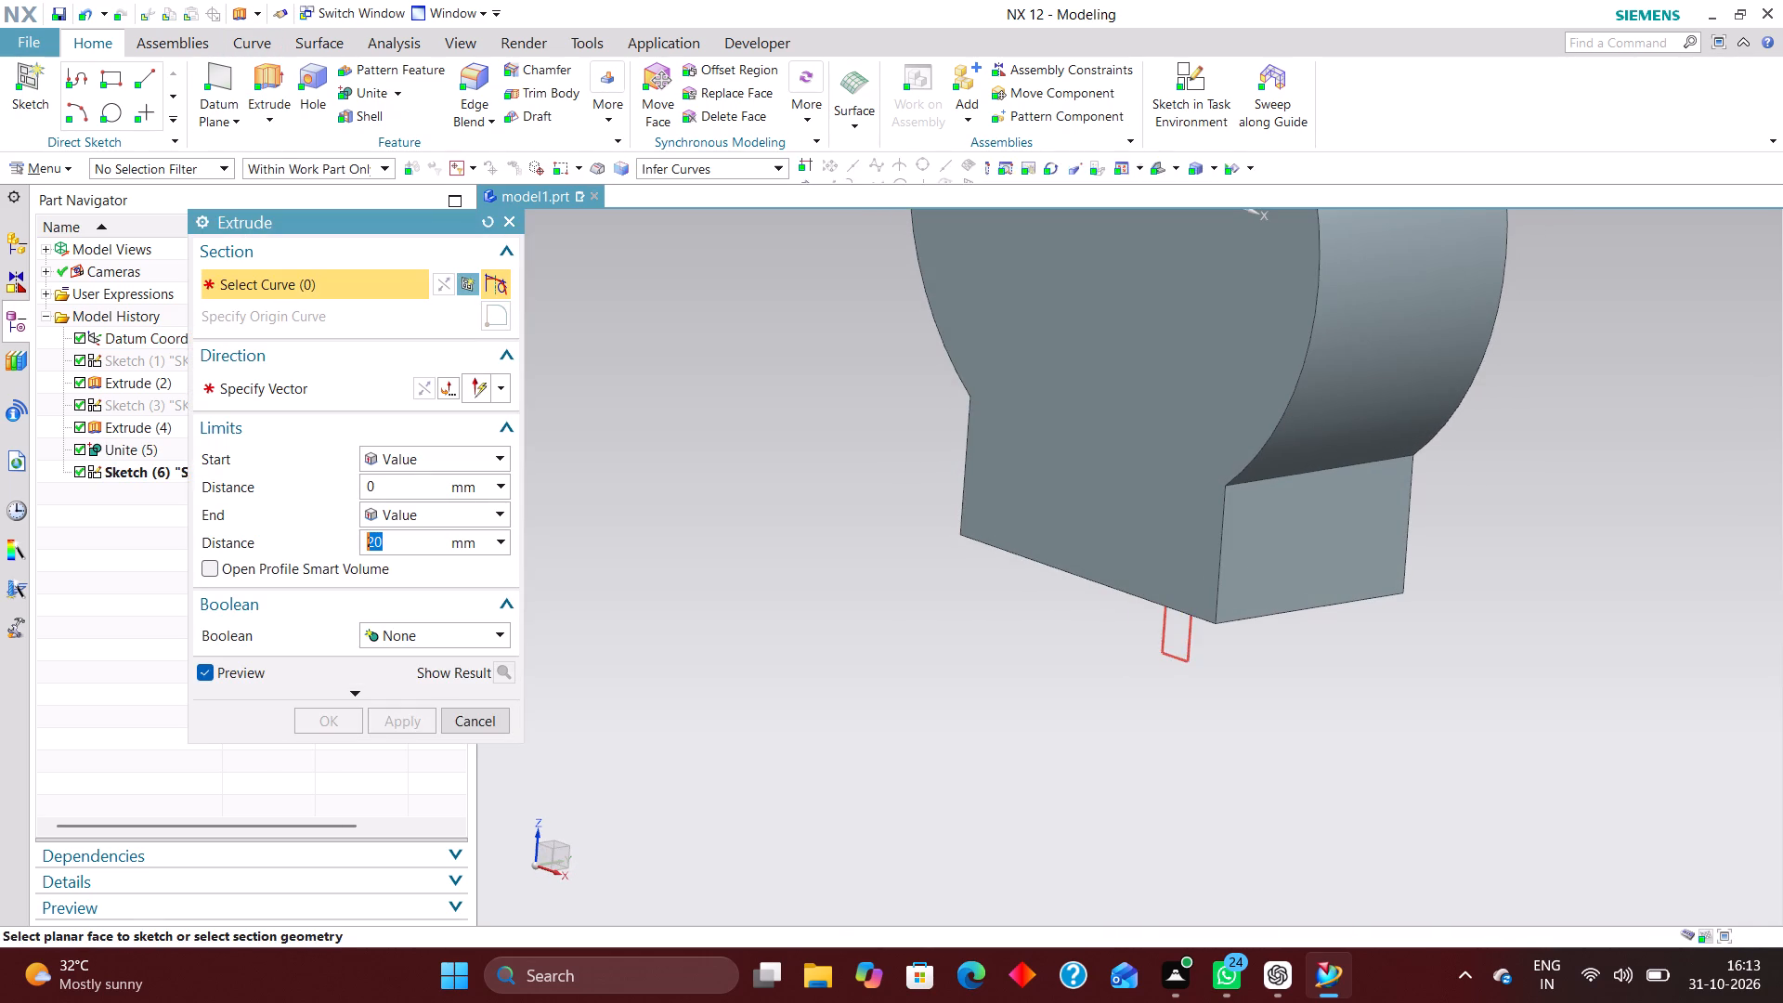
pyautogui.click(1179, 660)
pyautogui.moveTo(1247, 658); pyautogui.dragTo(1189, 643, button='middle')
pyautogui.moveTo(1218, 522); pyautogui.dragTo(1385, 462)
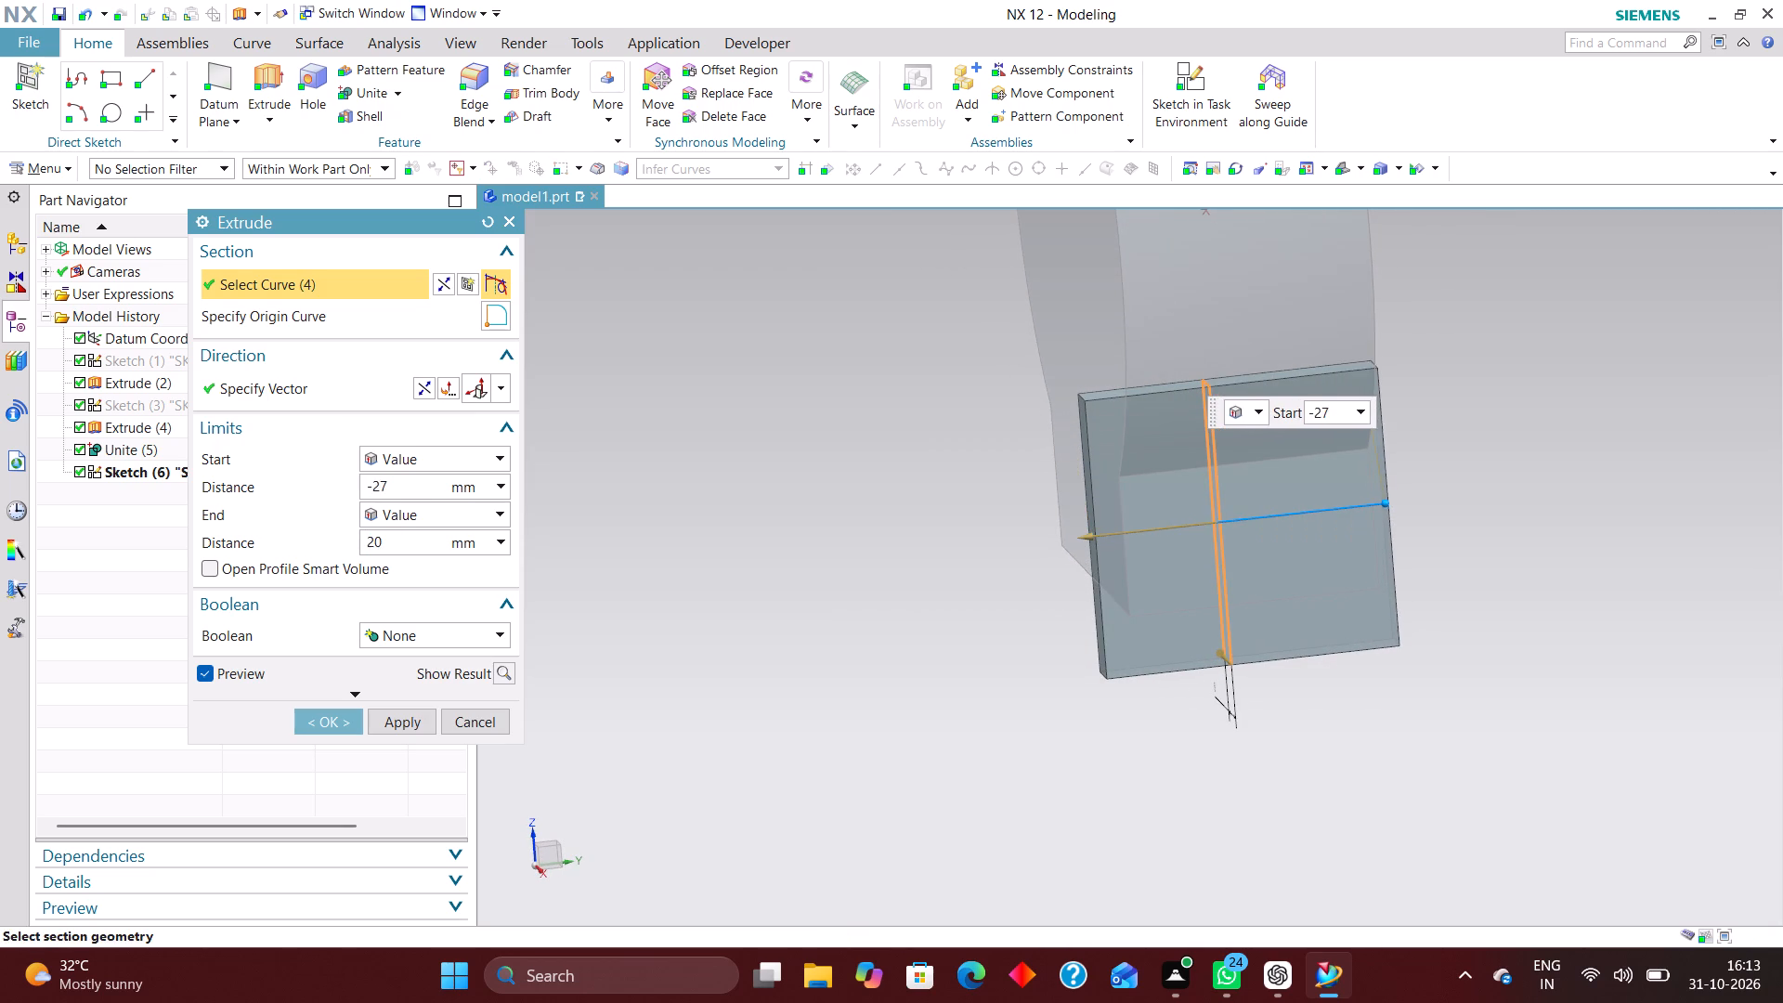
pyautogui.moveTo(1385, 462); pyautogui.dragTo(1386, 462)
pyautogui.moveTo(1089, 539); pyautogui.dragTo(1055, 536)
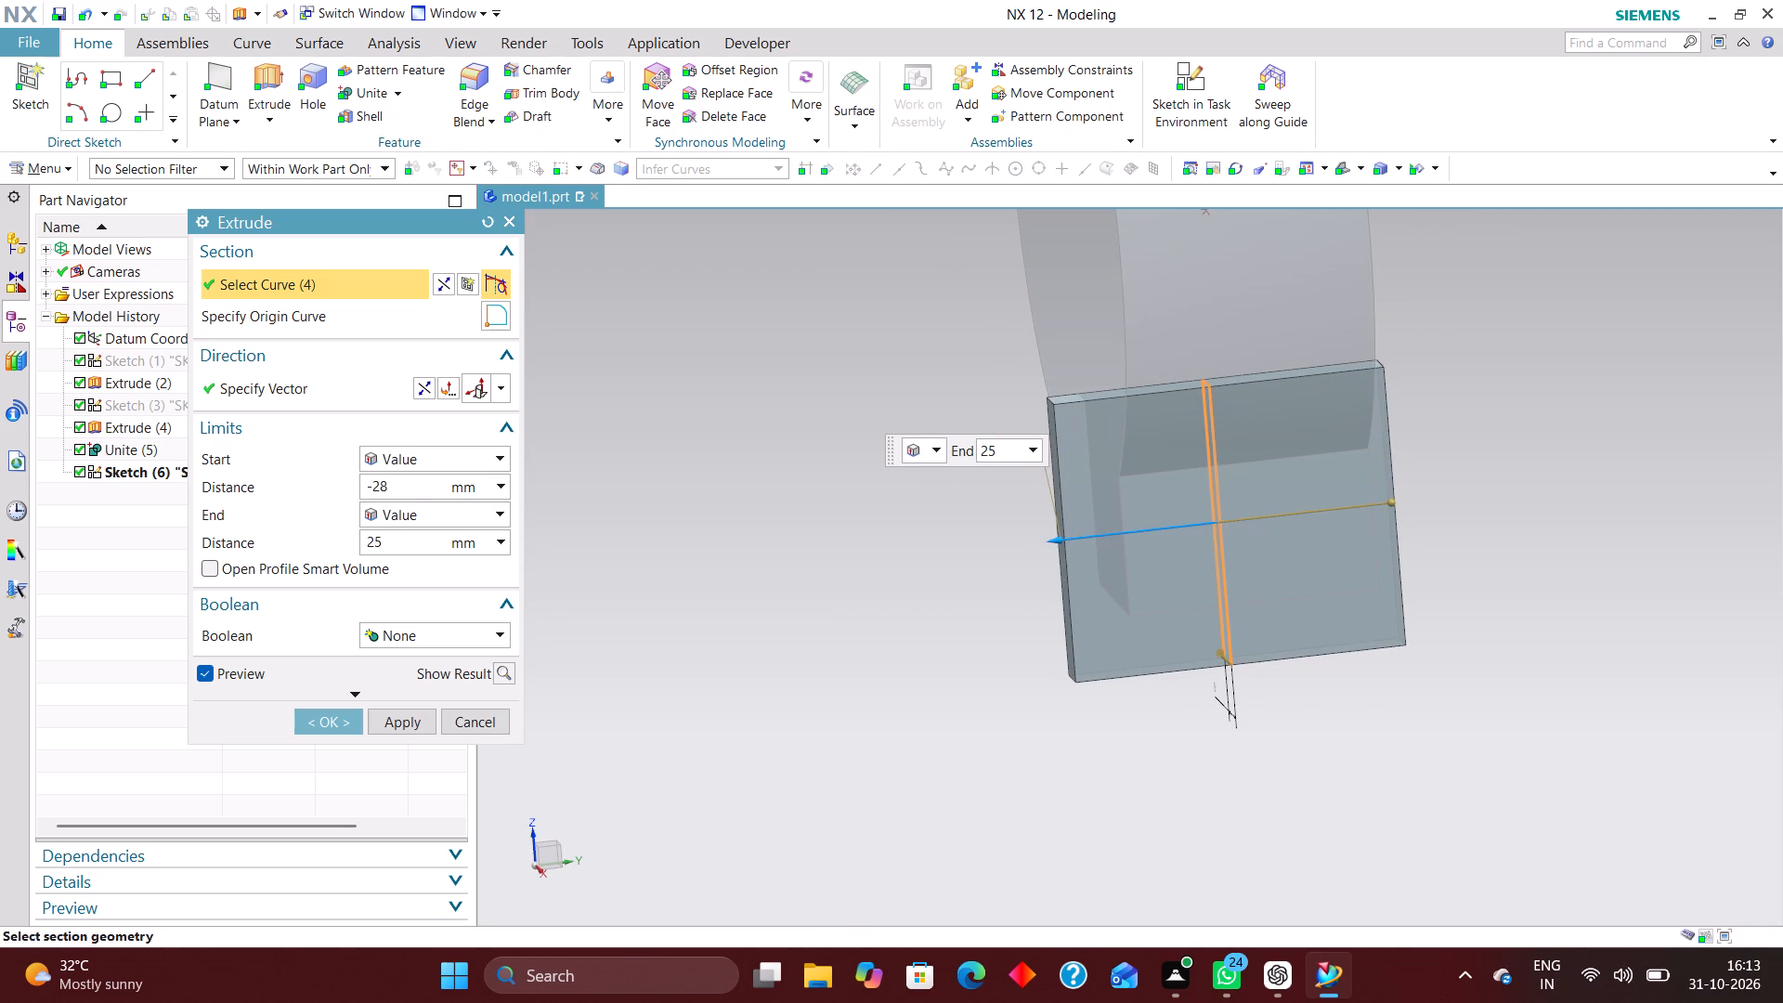
pyautogui.moveTo(1055, 536); pyautogui.dragTo(1056, 536)
pyautogui.click(331, 719)
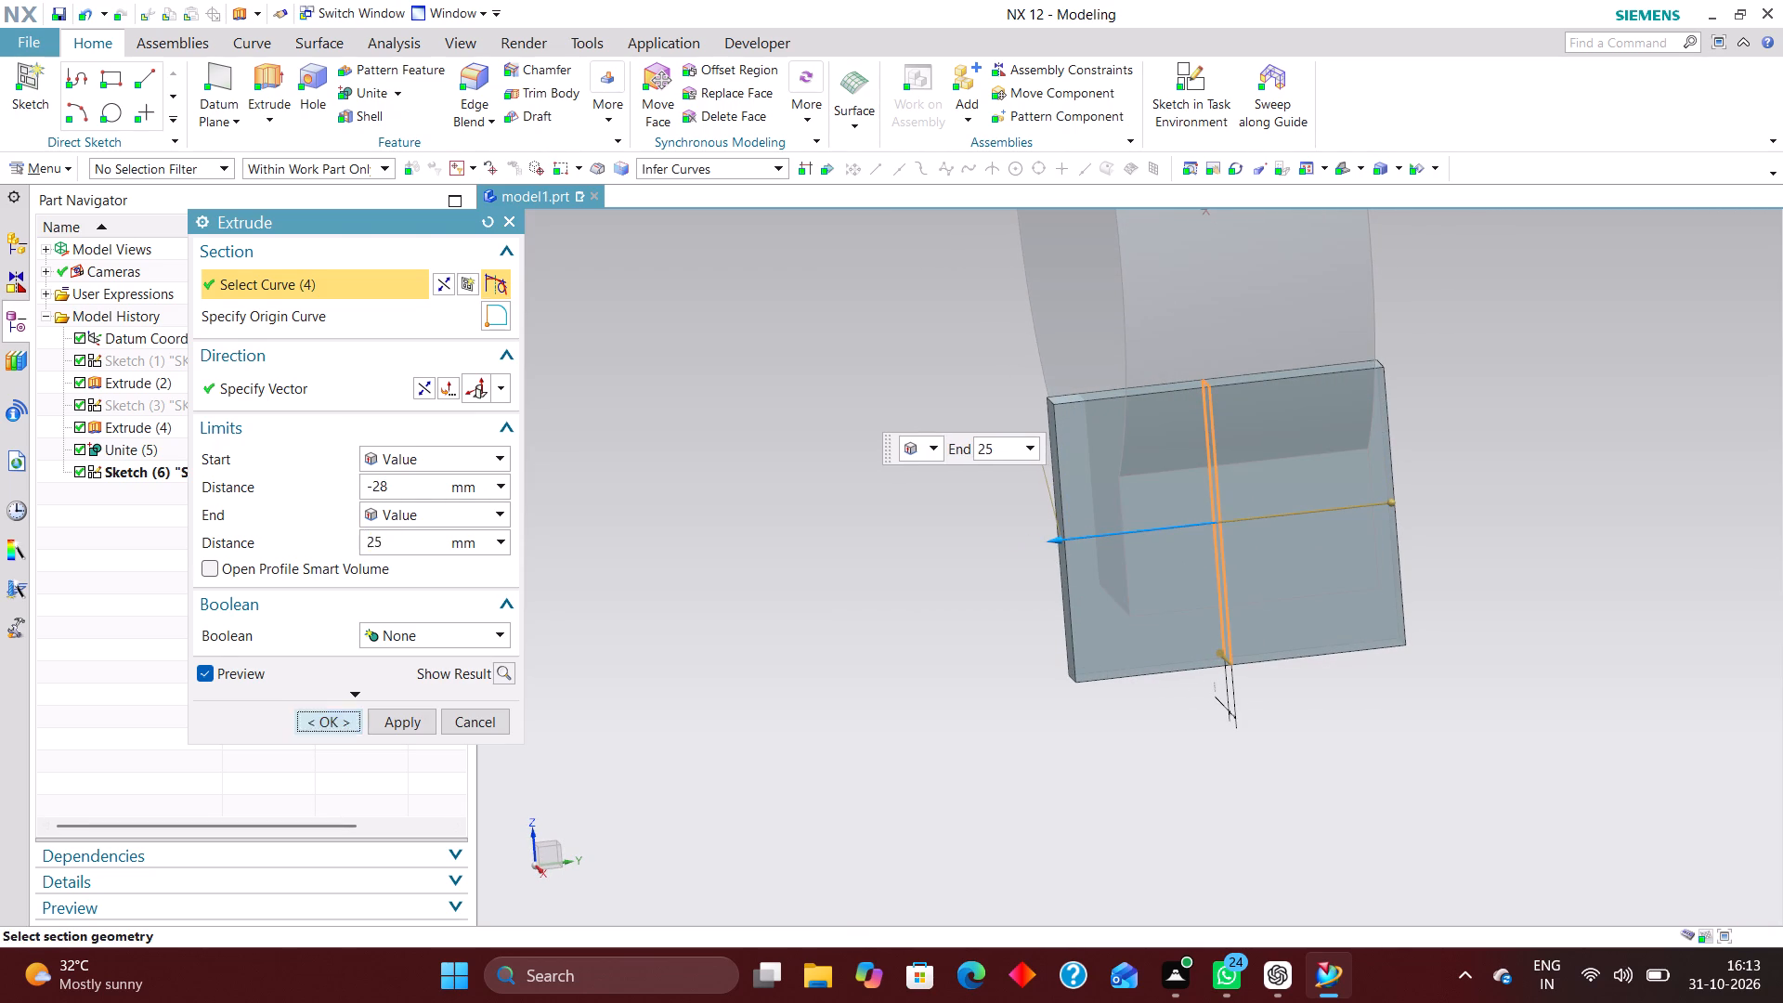
# Subtract the extruded slot body from the united clamp body.
pyautogui.scroll(1, 562, 608)
pyautogui.moveTo(556, 604); pyautogui.dragTo(618, 596, button='middle')
pyautogui.scroll(-4, 618, 630)
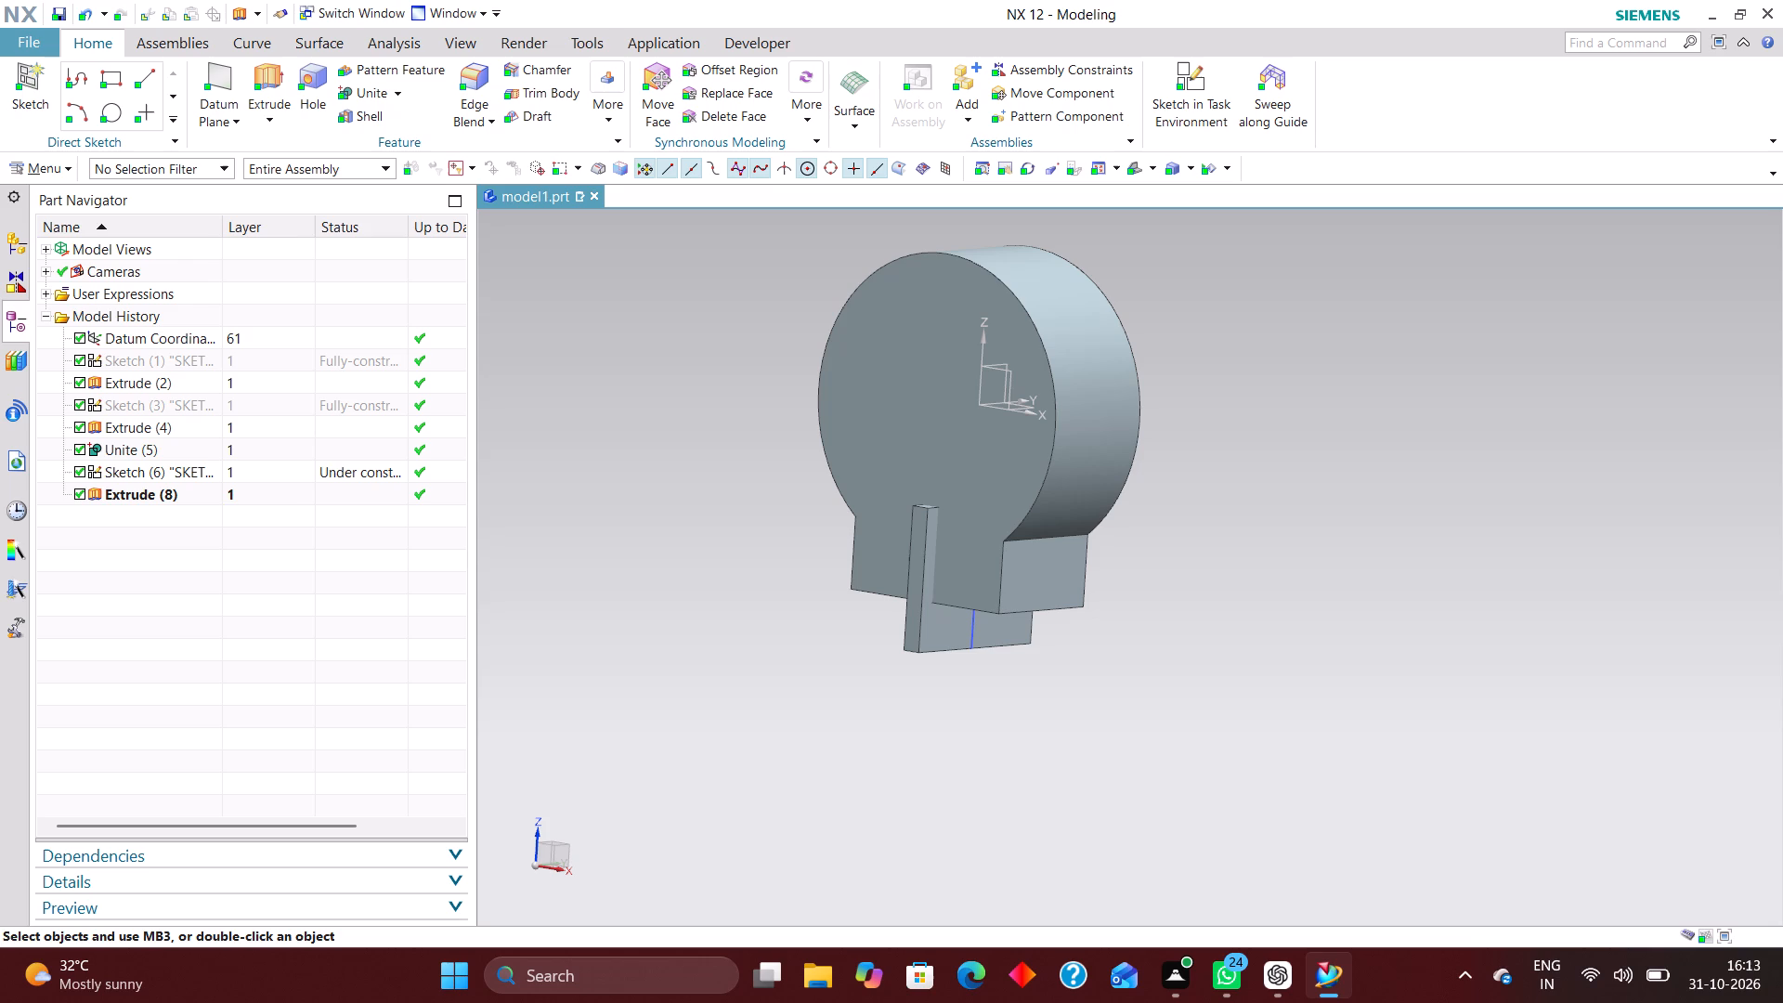
pyautogui.click(397, 91)
pyautogui.click(403, 141)
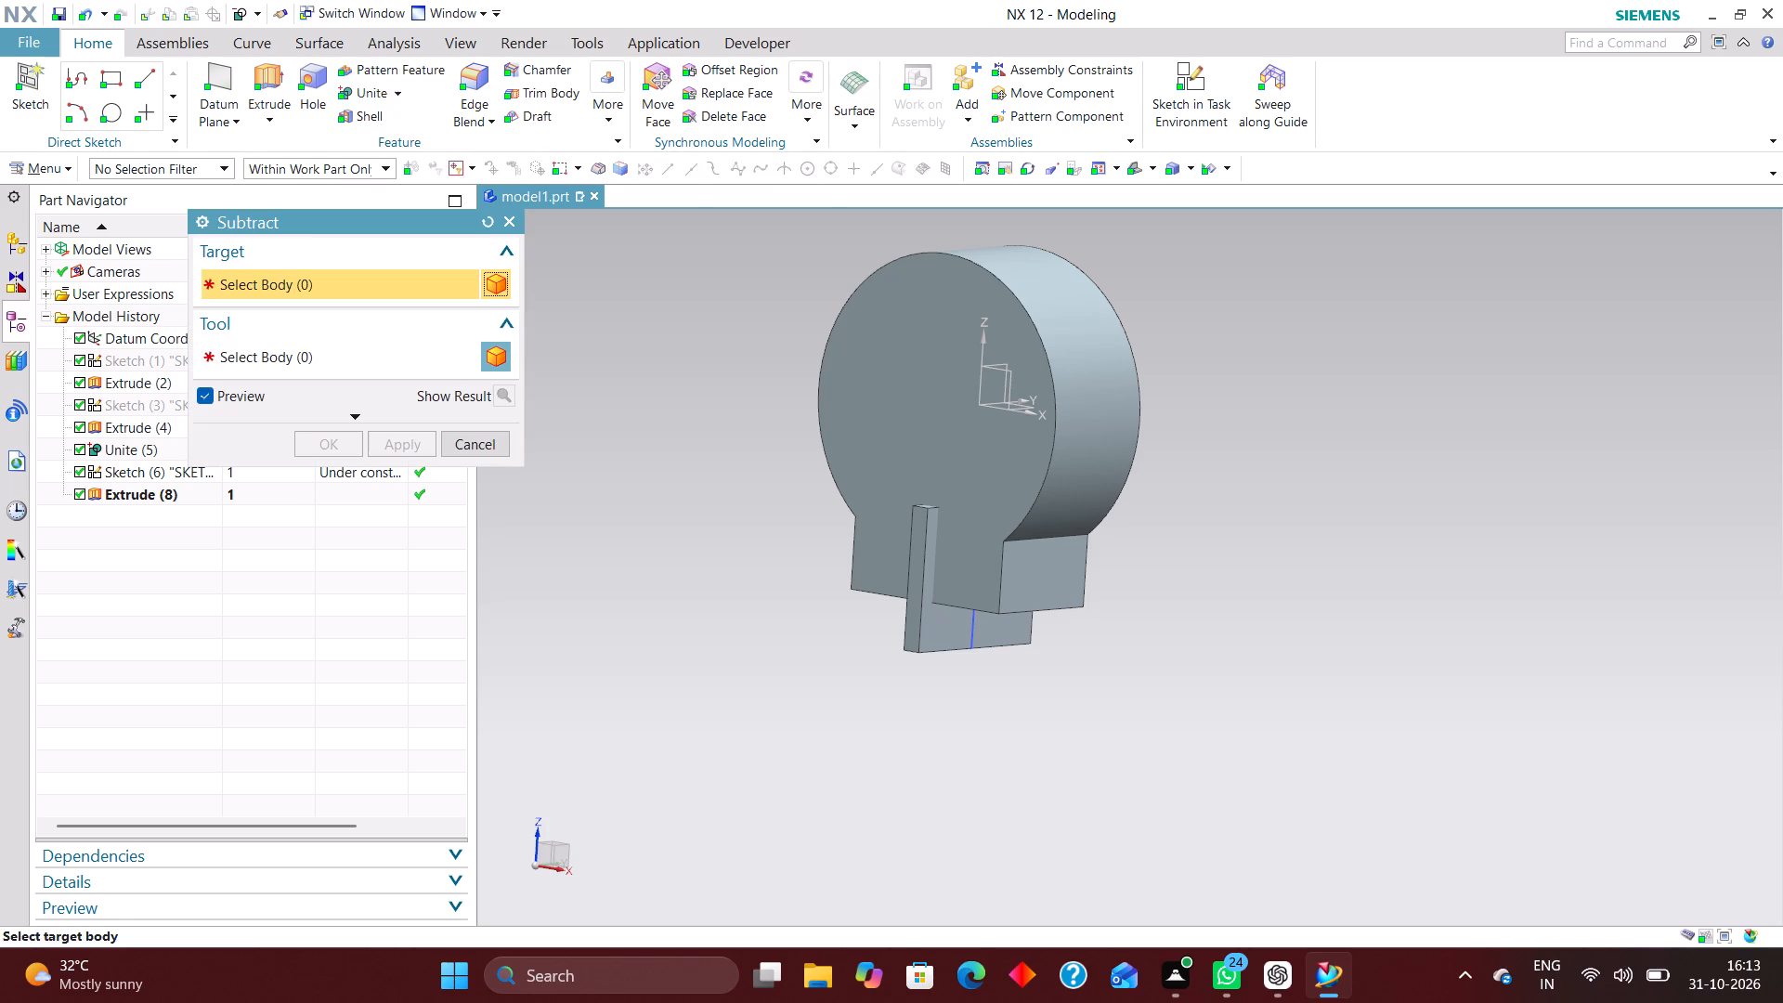
pyautogui.click(1023, 264)
pyautogui.click(929, 635)
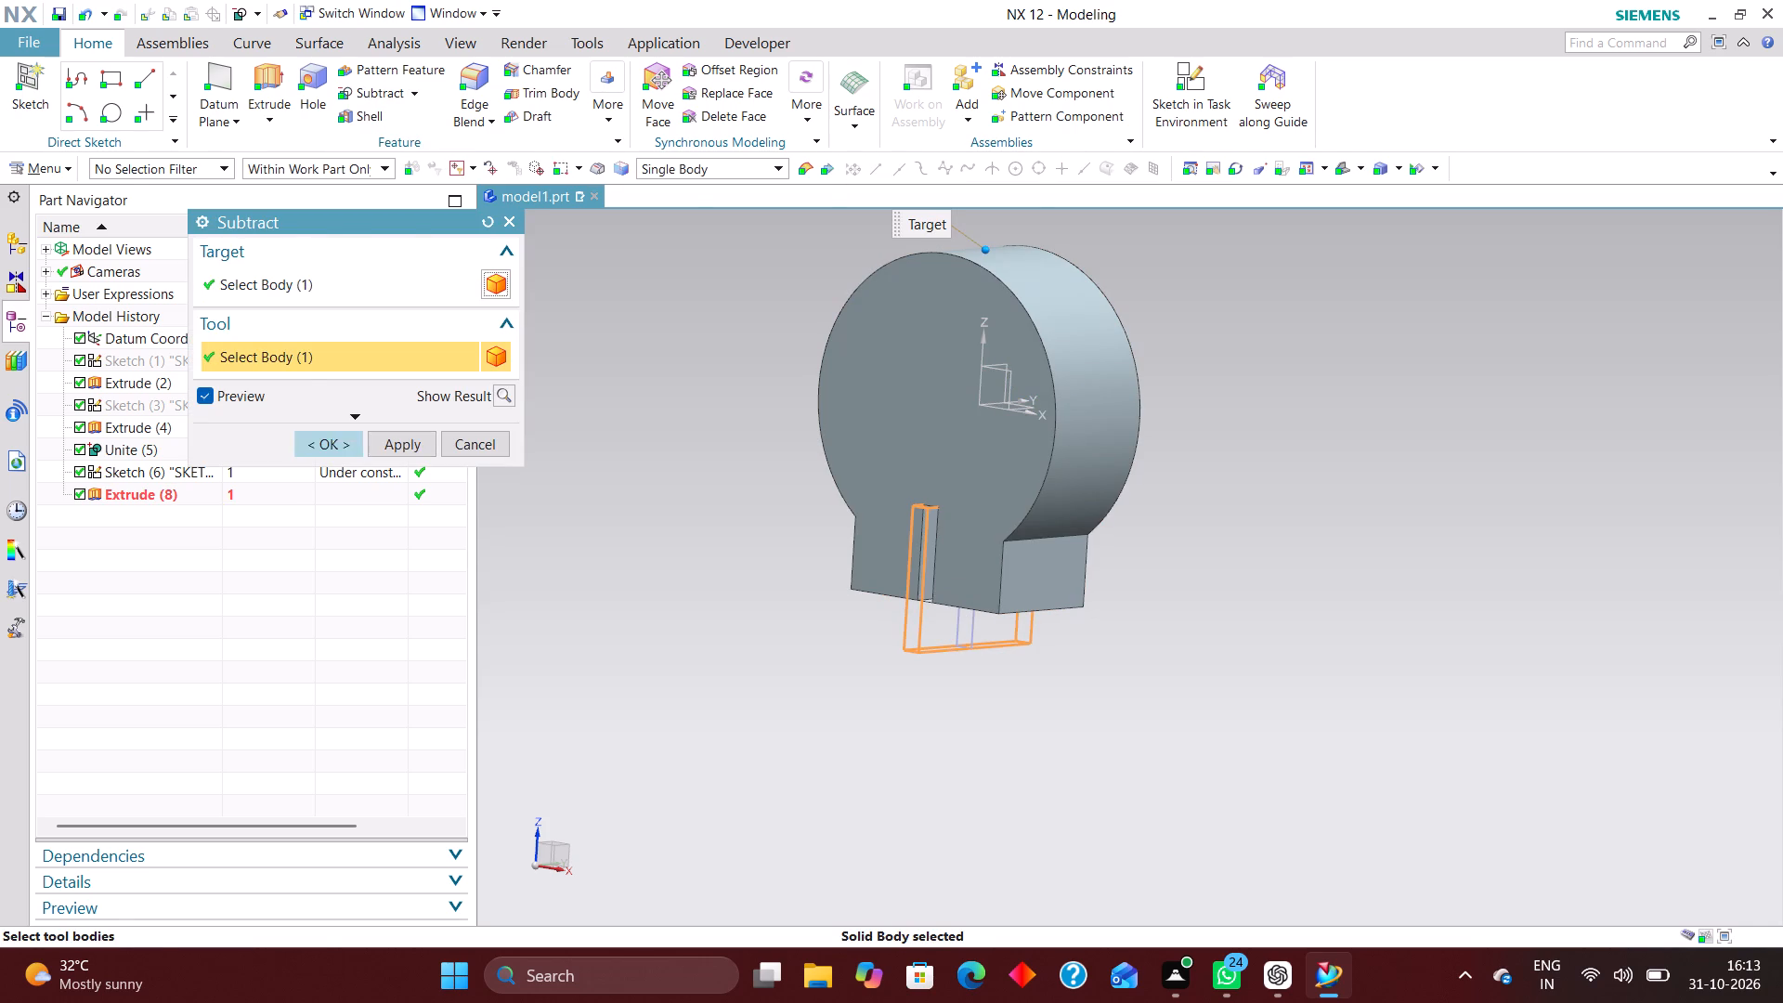
pyautogui.click(345, 446)
# Hide the slot profile sketch.
pyautogui.moveTo(970, 645); pyautogui.dragTo(952, 695, button='right')
# Measure the simple distance from the corner where the base meets the round body to the base's bottom face.
pyautogui.scroll(1, 873, 703)
pyautogui.moveTo(975, 704); pyautogui.dragTo(985, 704, button='middle')
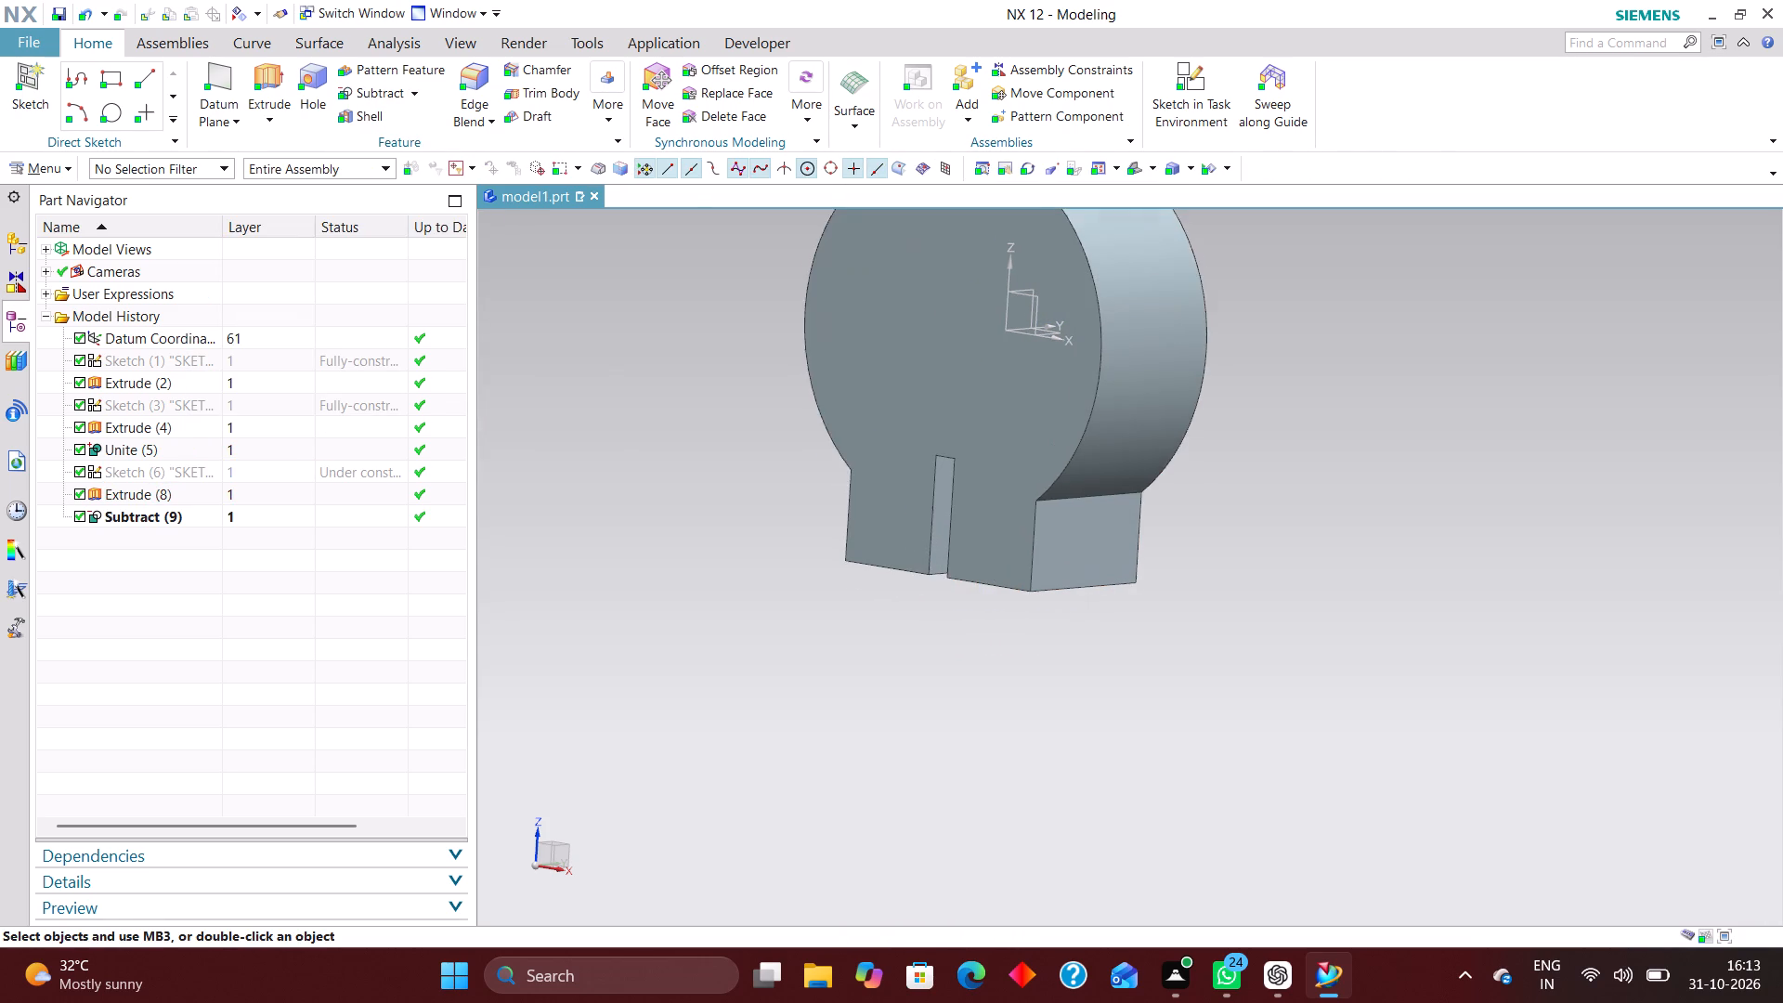
pyautogui.moveTo(985, 704); pyautogui.dragTo(1010, 726, button='middle')
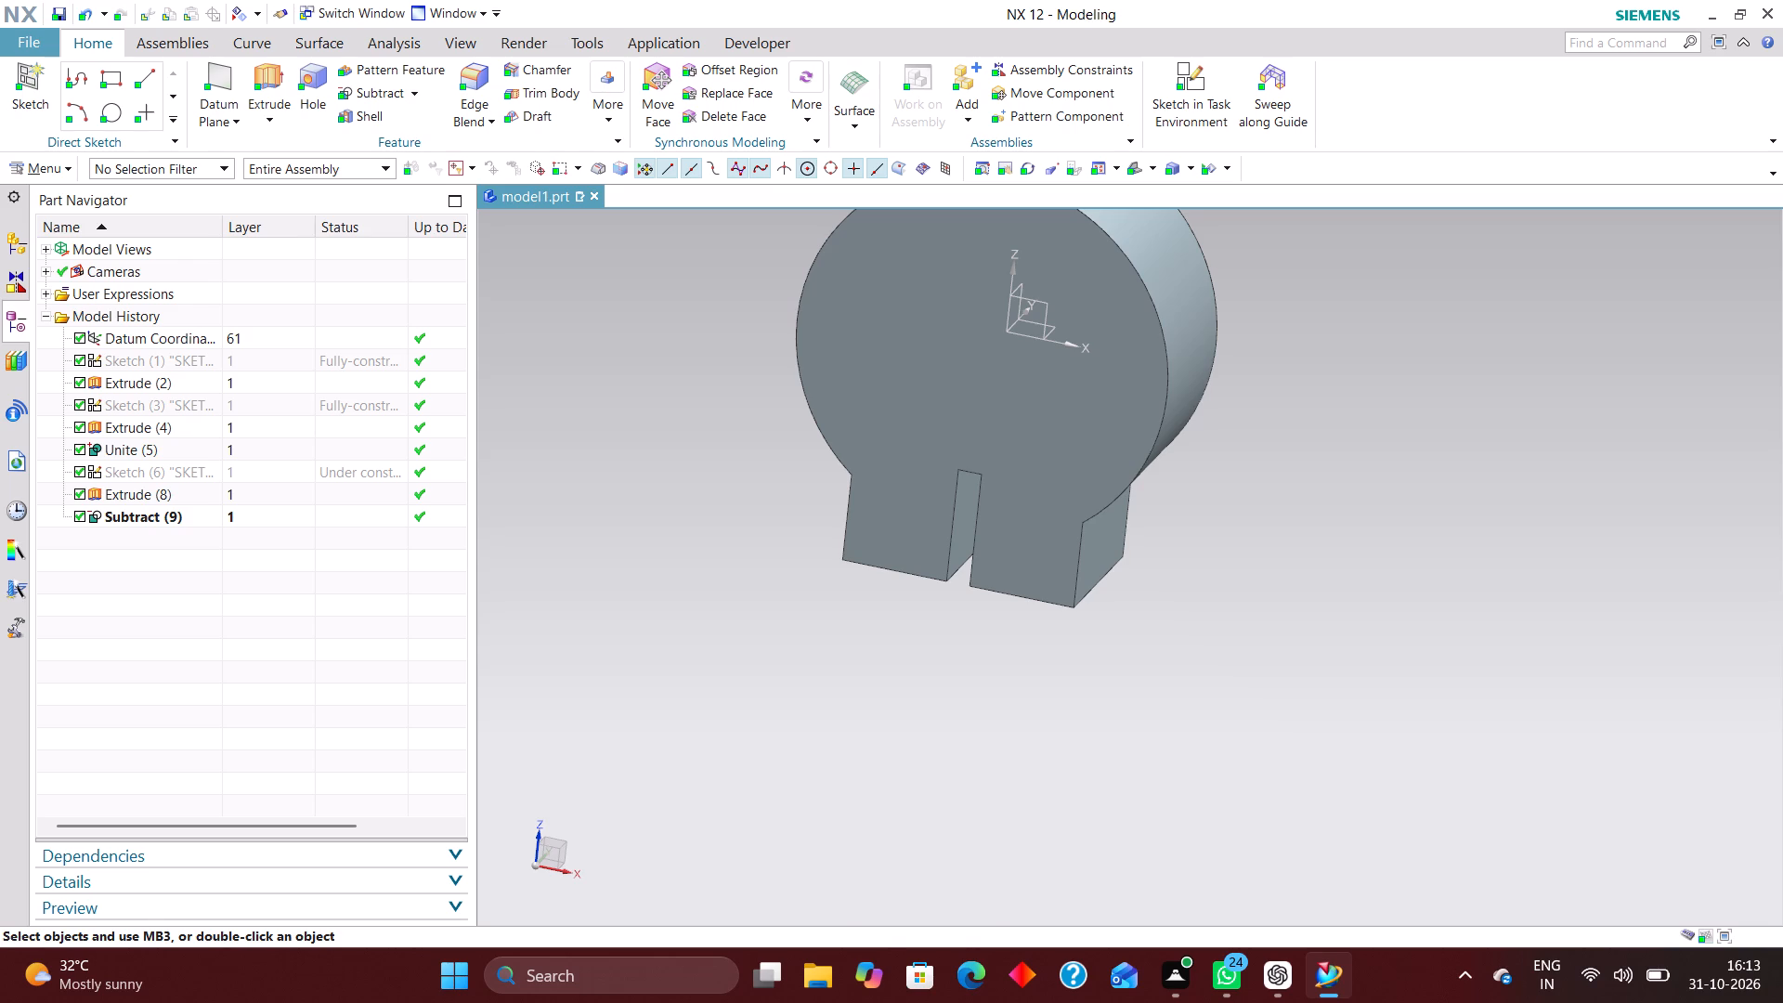
pyautogui.moveTo(921, 684); pyautogui.dragTo(957, 710, button='middle')
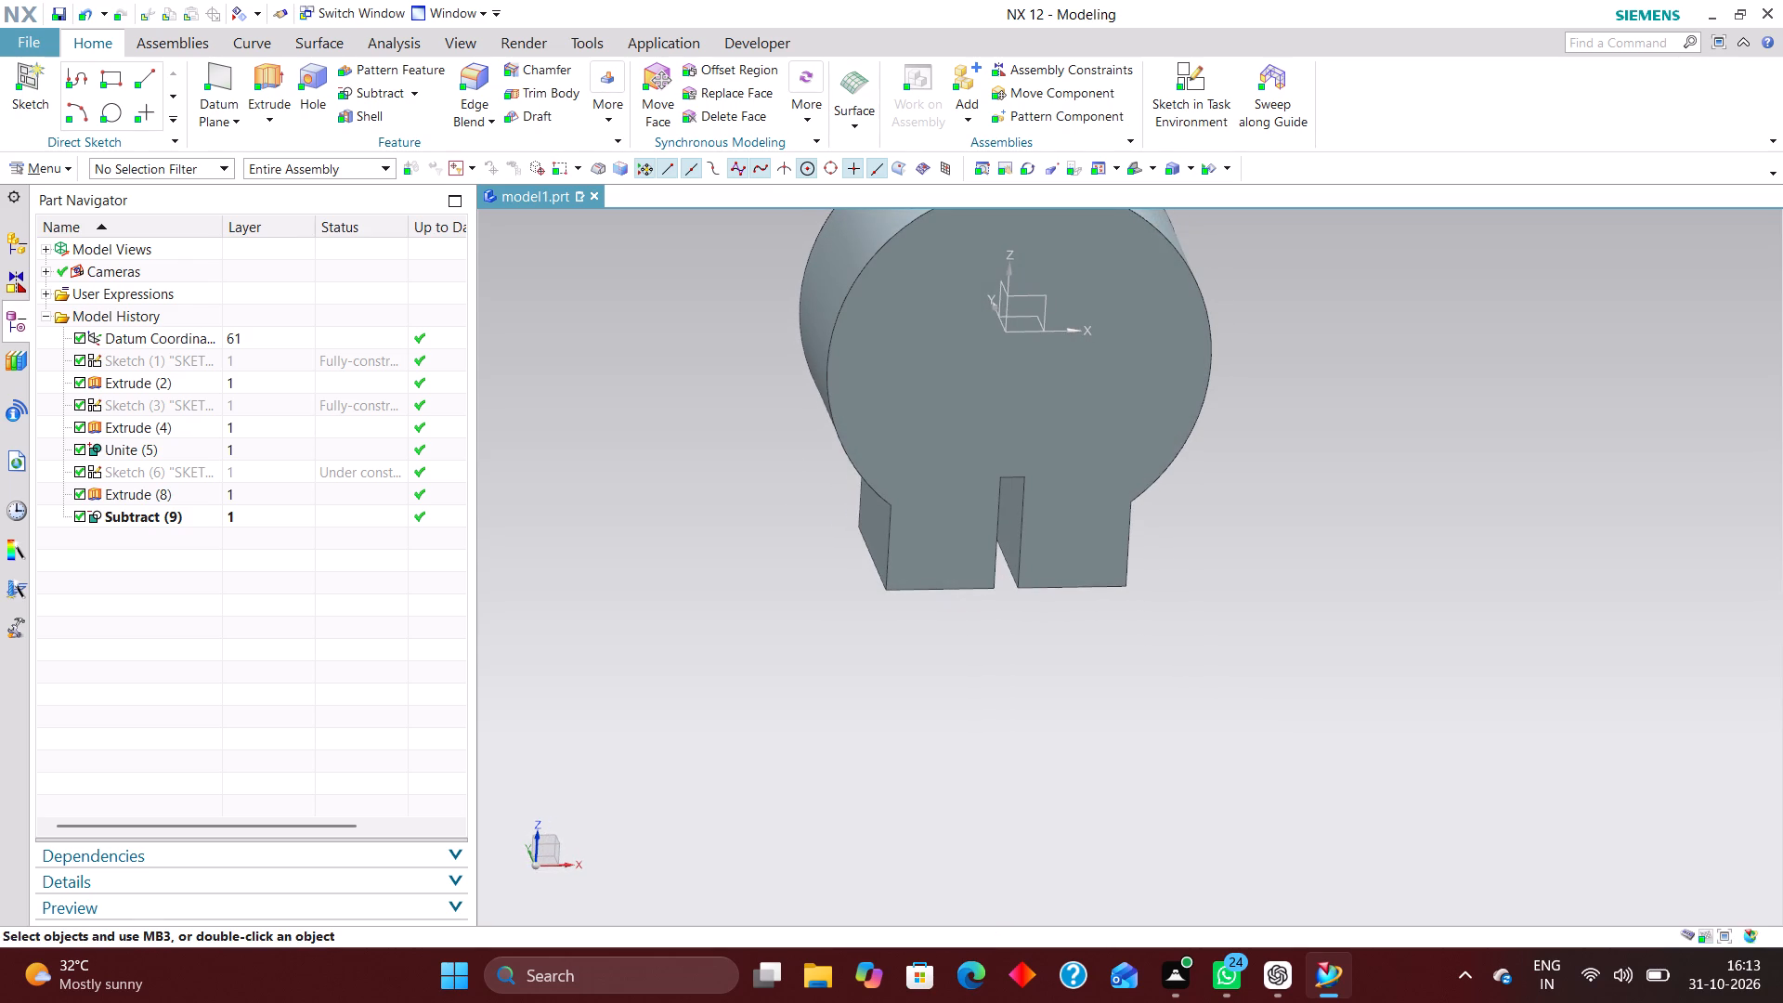
pyautogui.click(420, 39)
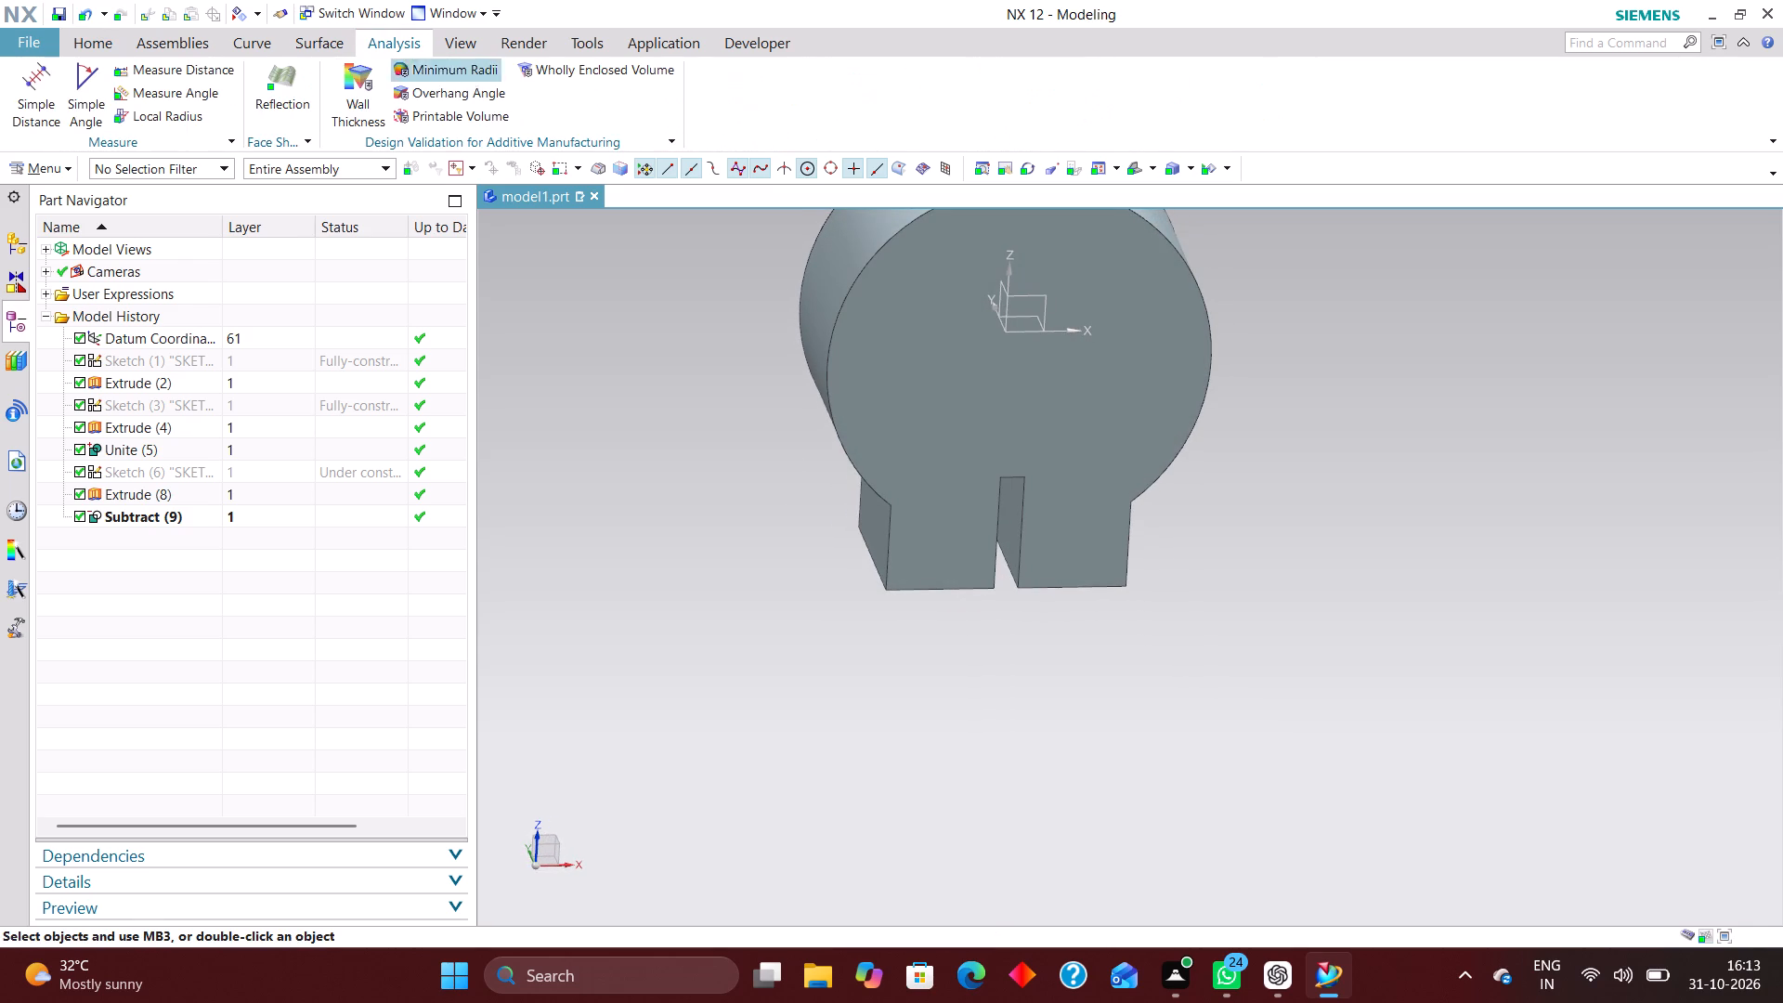
pyautogui.click(59, 96)
pyautogui.scroll(5, 879, 506)
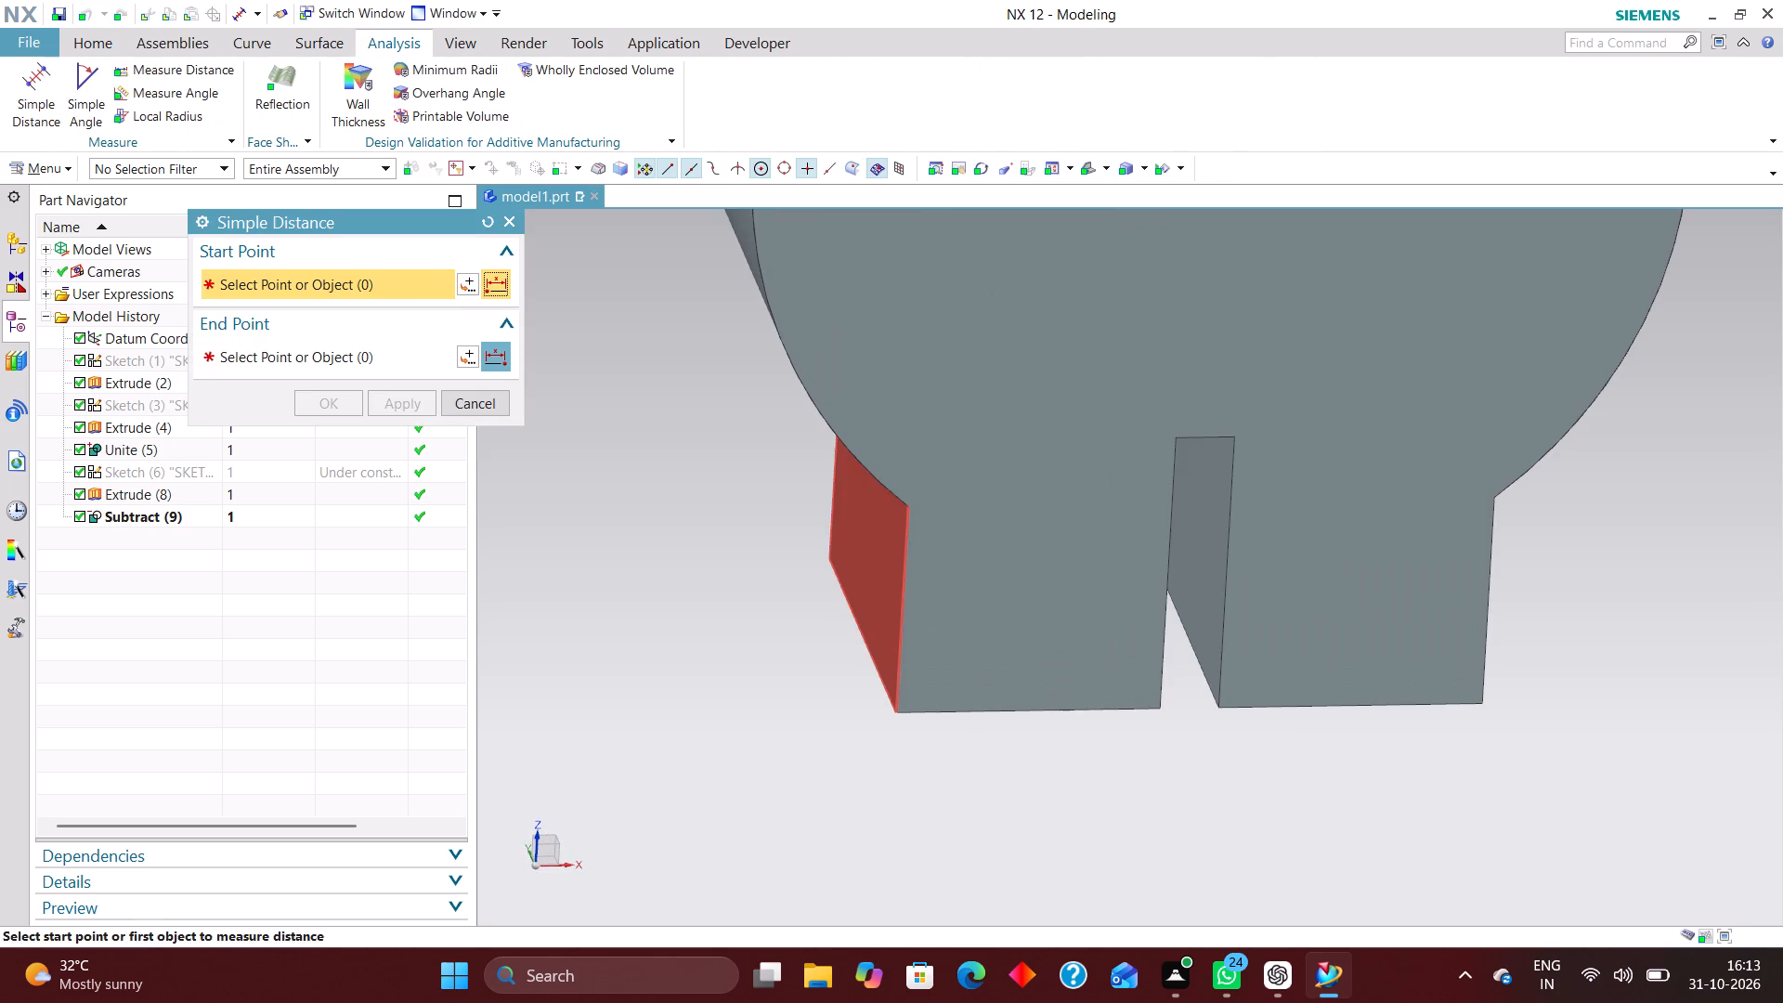
pyautogui.moveTo(870, 563); pyautogui.dragTo(912, 539, button='middle')
pyautogui.scroll(1, 905, 549)
pyautogui.scroll(3, 981, 476)
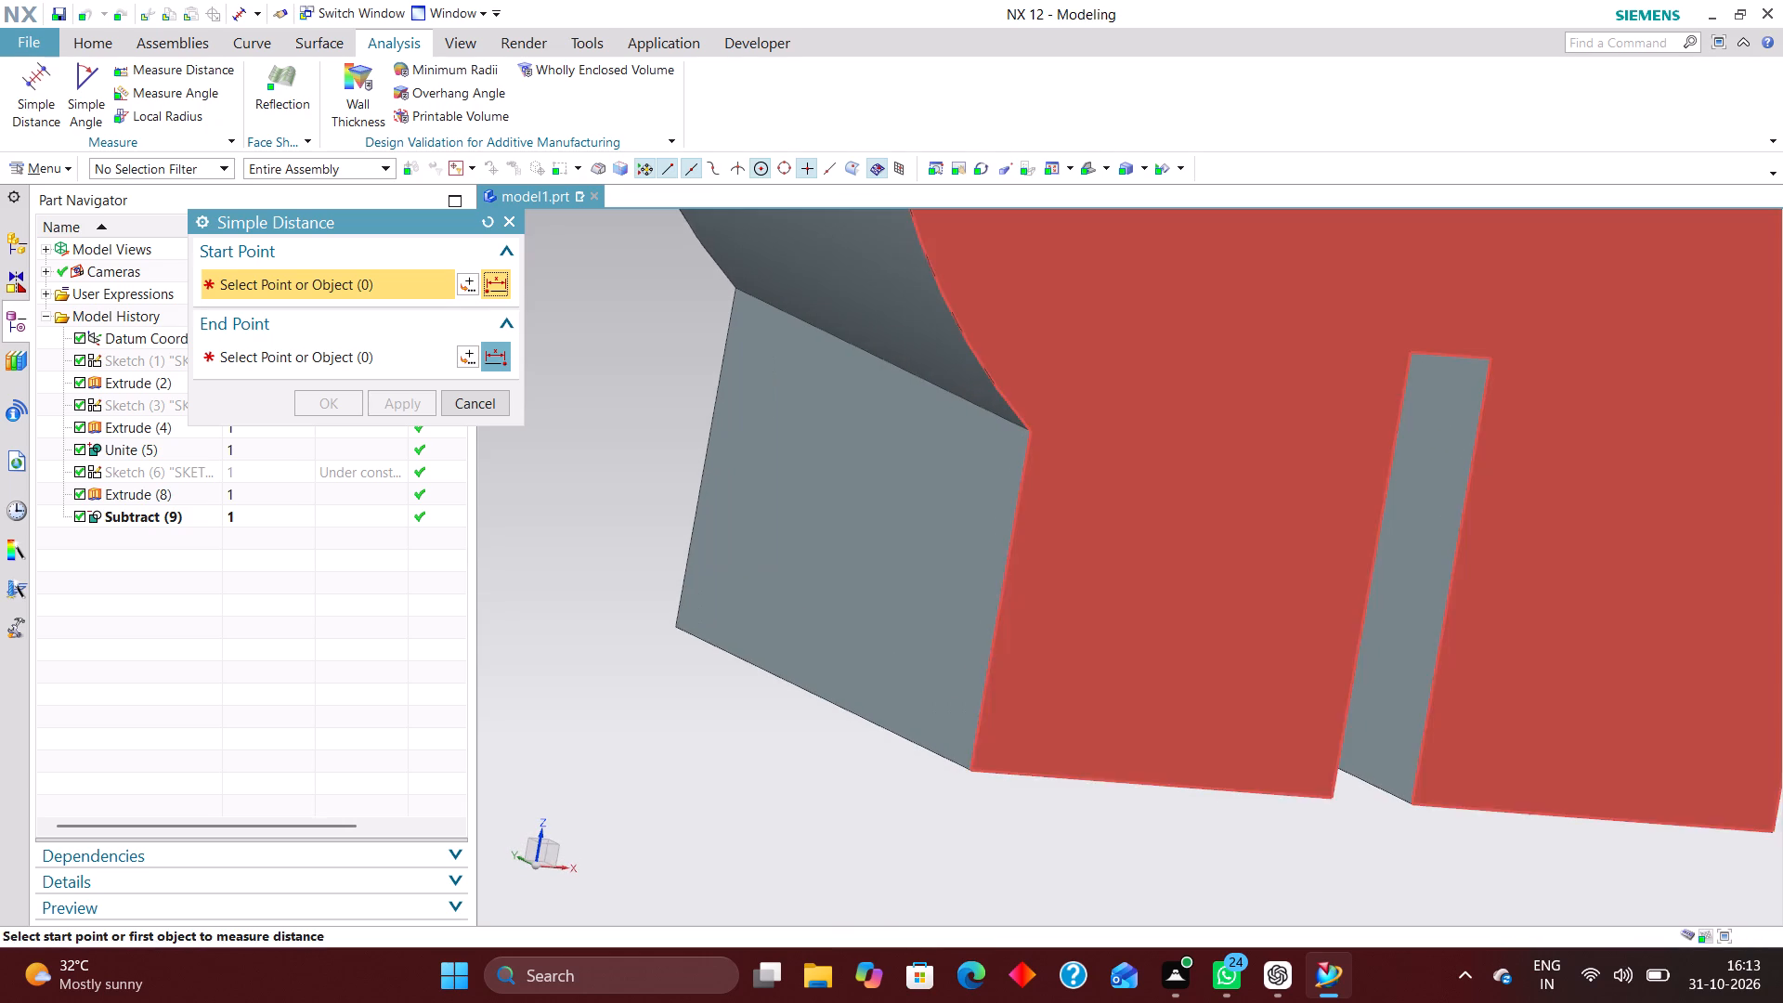
pyautogui.click(1026, 430)
pyautogui.moveTo(1001, 711); pyautogui.dragTo(1003, 683, button='middle')
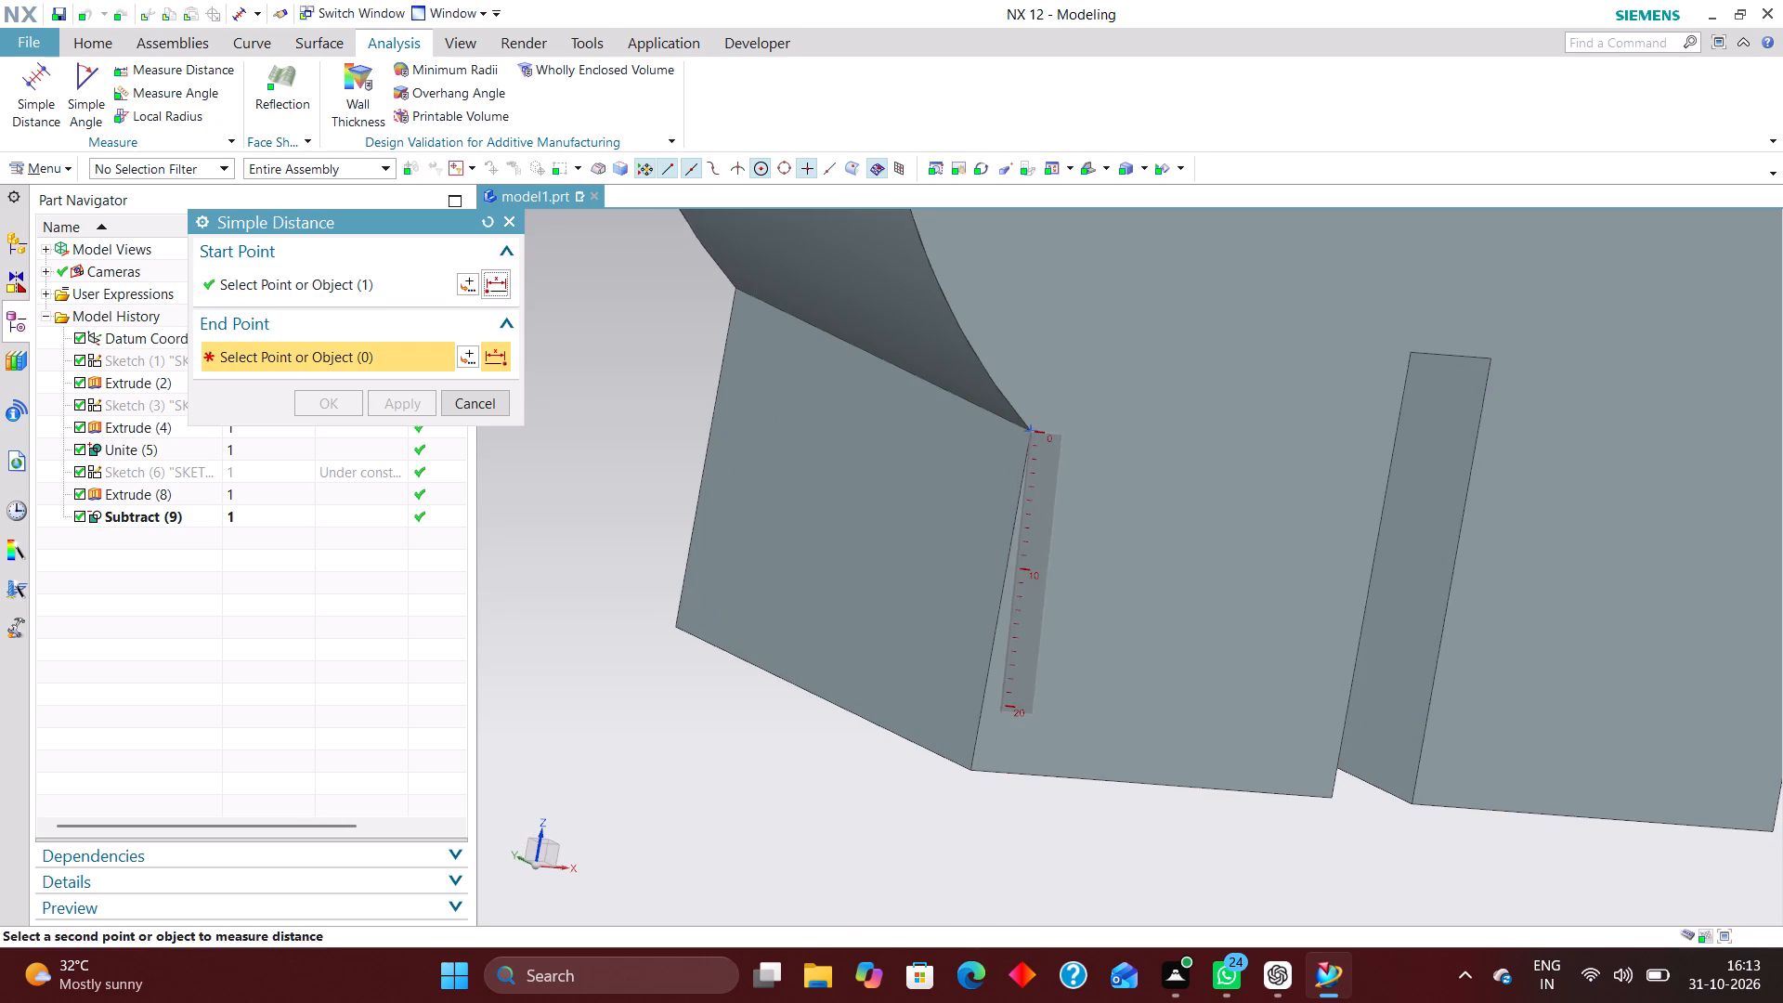
pyautogui.moveTo(1003, 683); pyautogui.dragTo(1002, 651, button='middle')
pyautogui.click(961, 578)
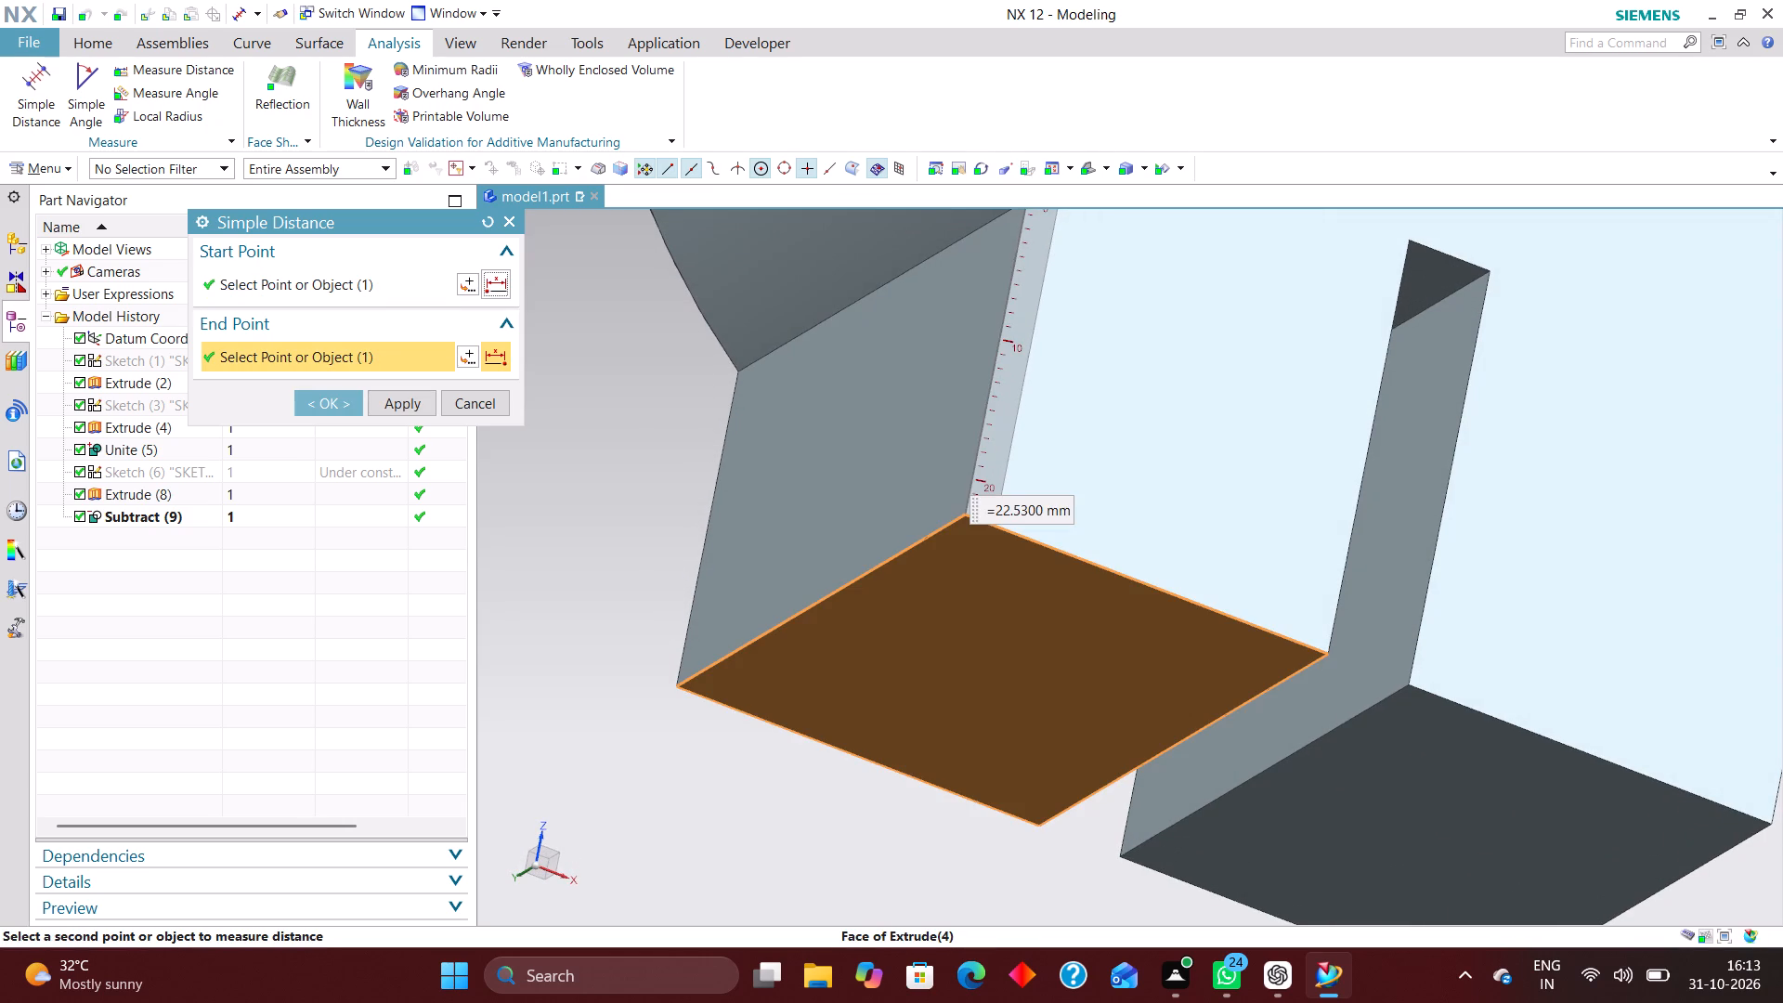
pyautogui.click(477, 401)
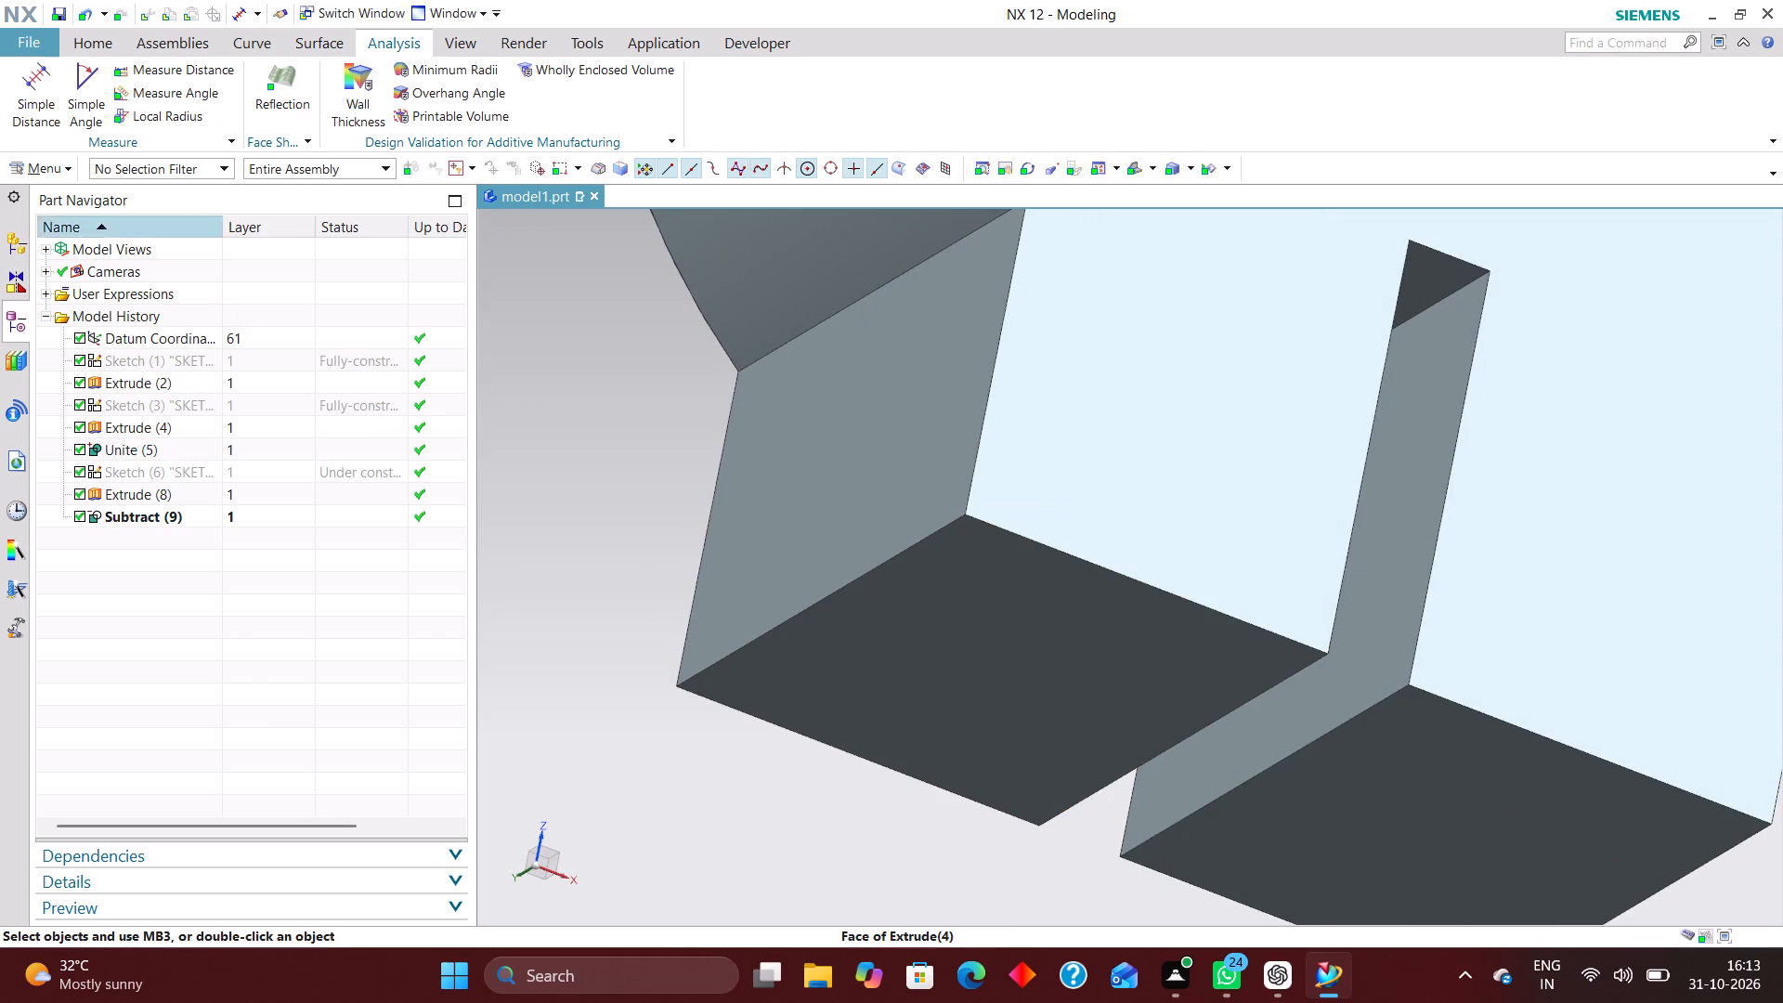
# Edit the base profile sketch, set the distance from the horizontal axis to the bottom line to 67 mm, and finish it.
pyautogui.click(204, 402)
pyautogui.rightClick(206, 400)
pyautogui.click(306, 449)
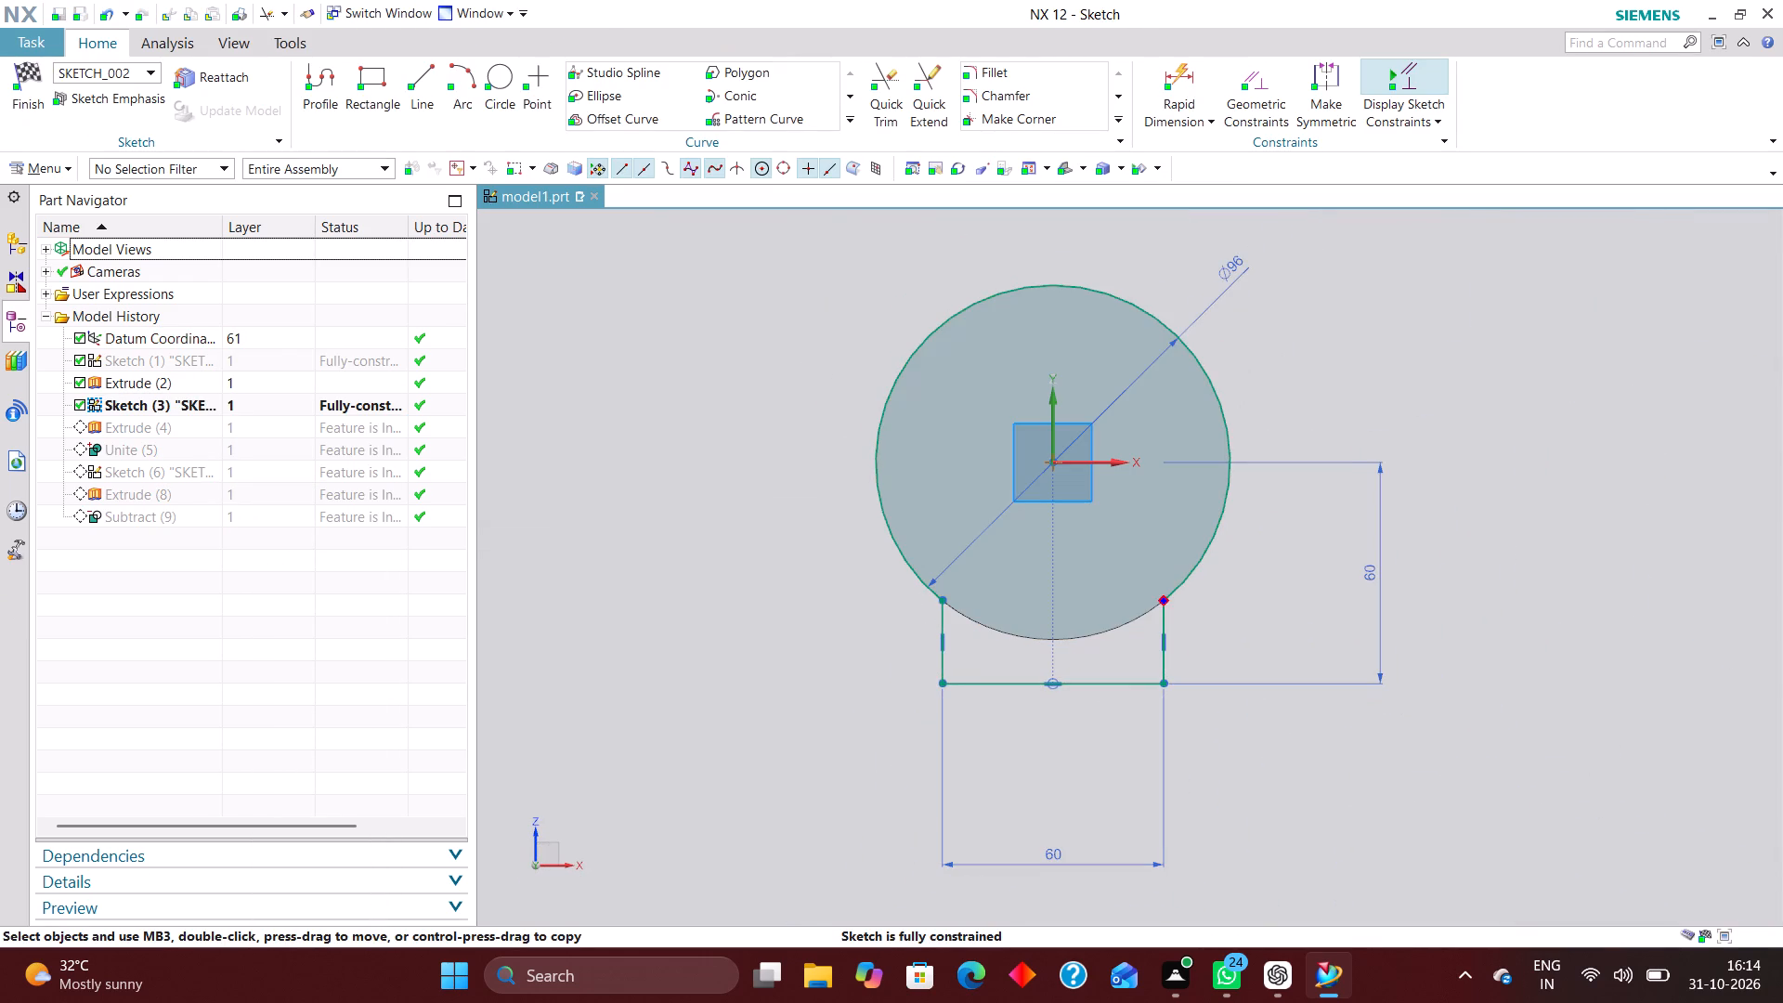
pyautogui.doubleClick(1370, 569)
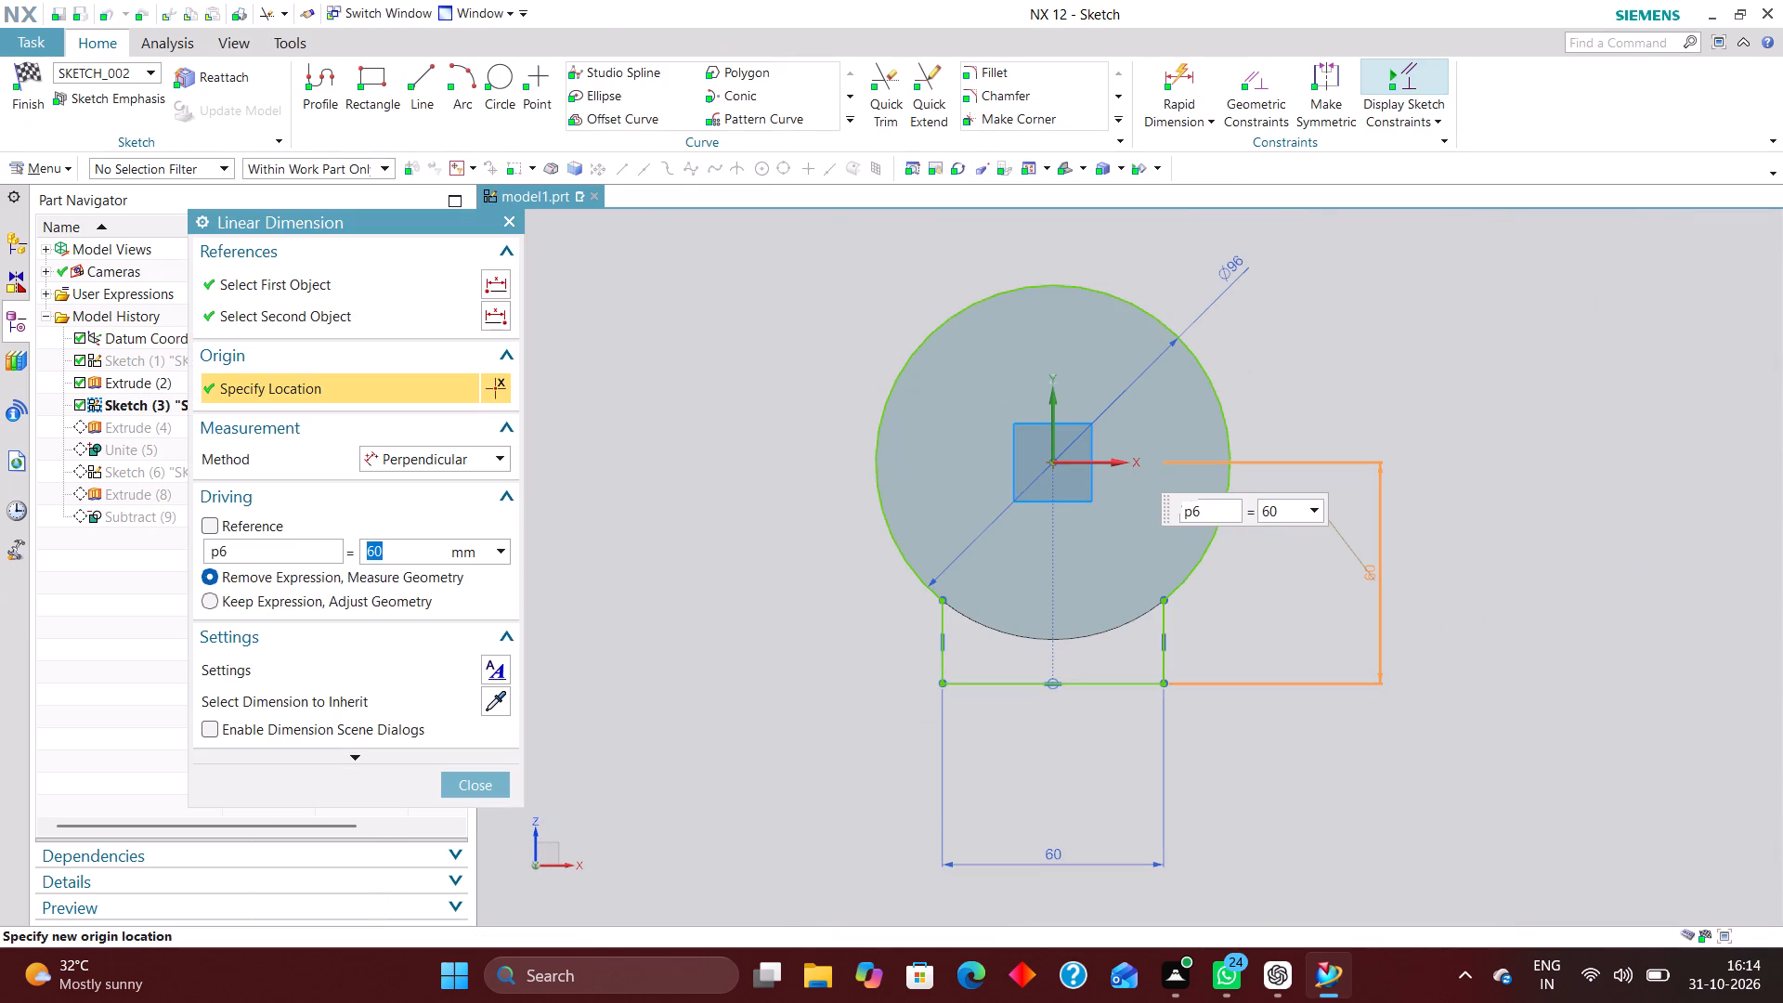
pyautogui.write('67')
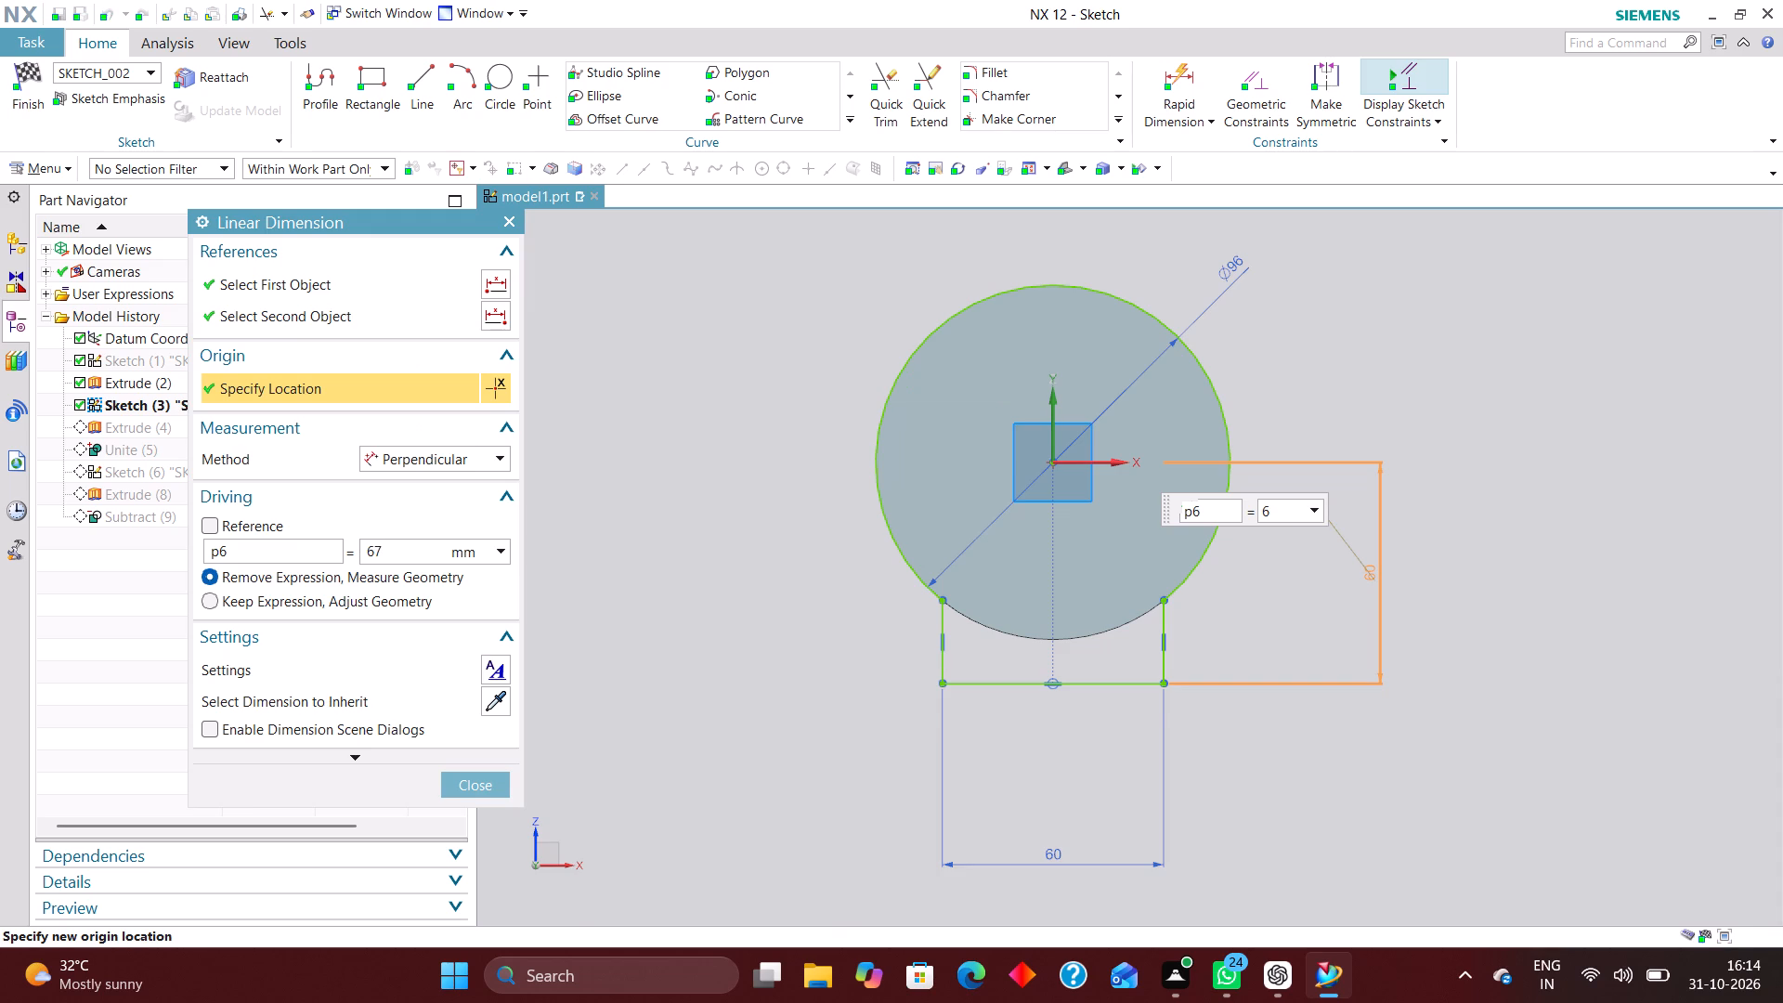
pyautogui.press('Return')
pyautogui.click(501, 784)
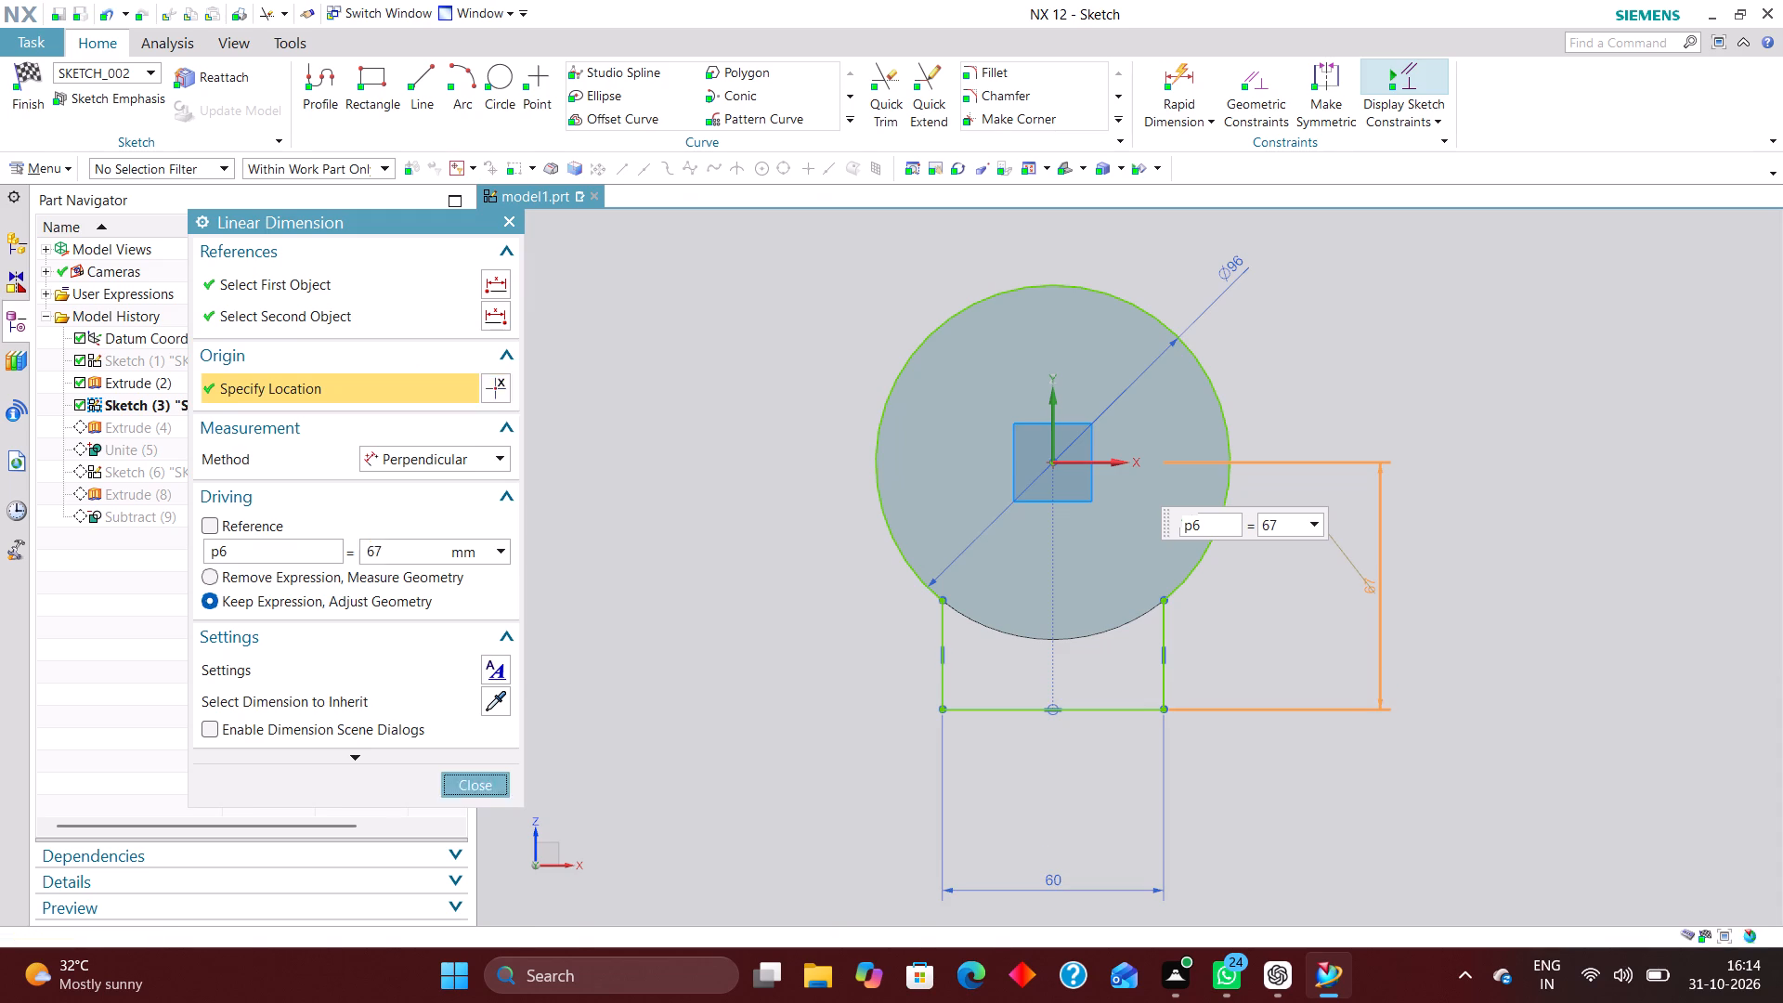
pyautogui.click(32, 72)
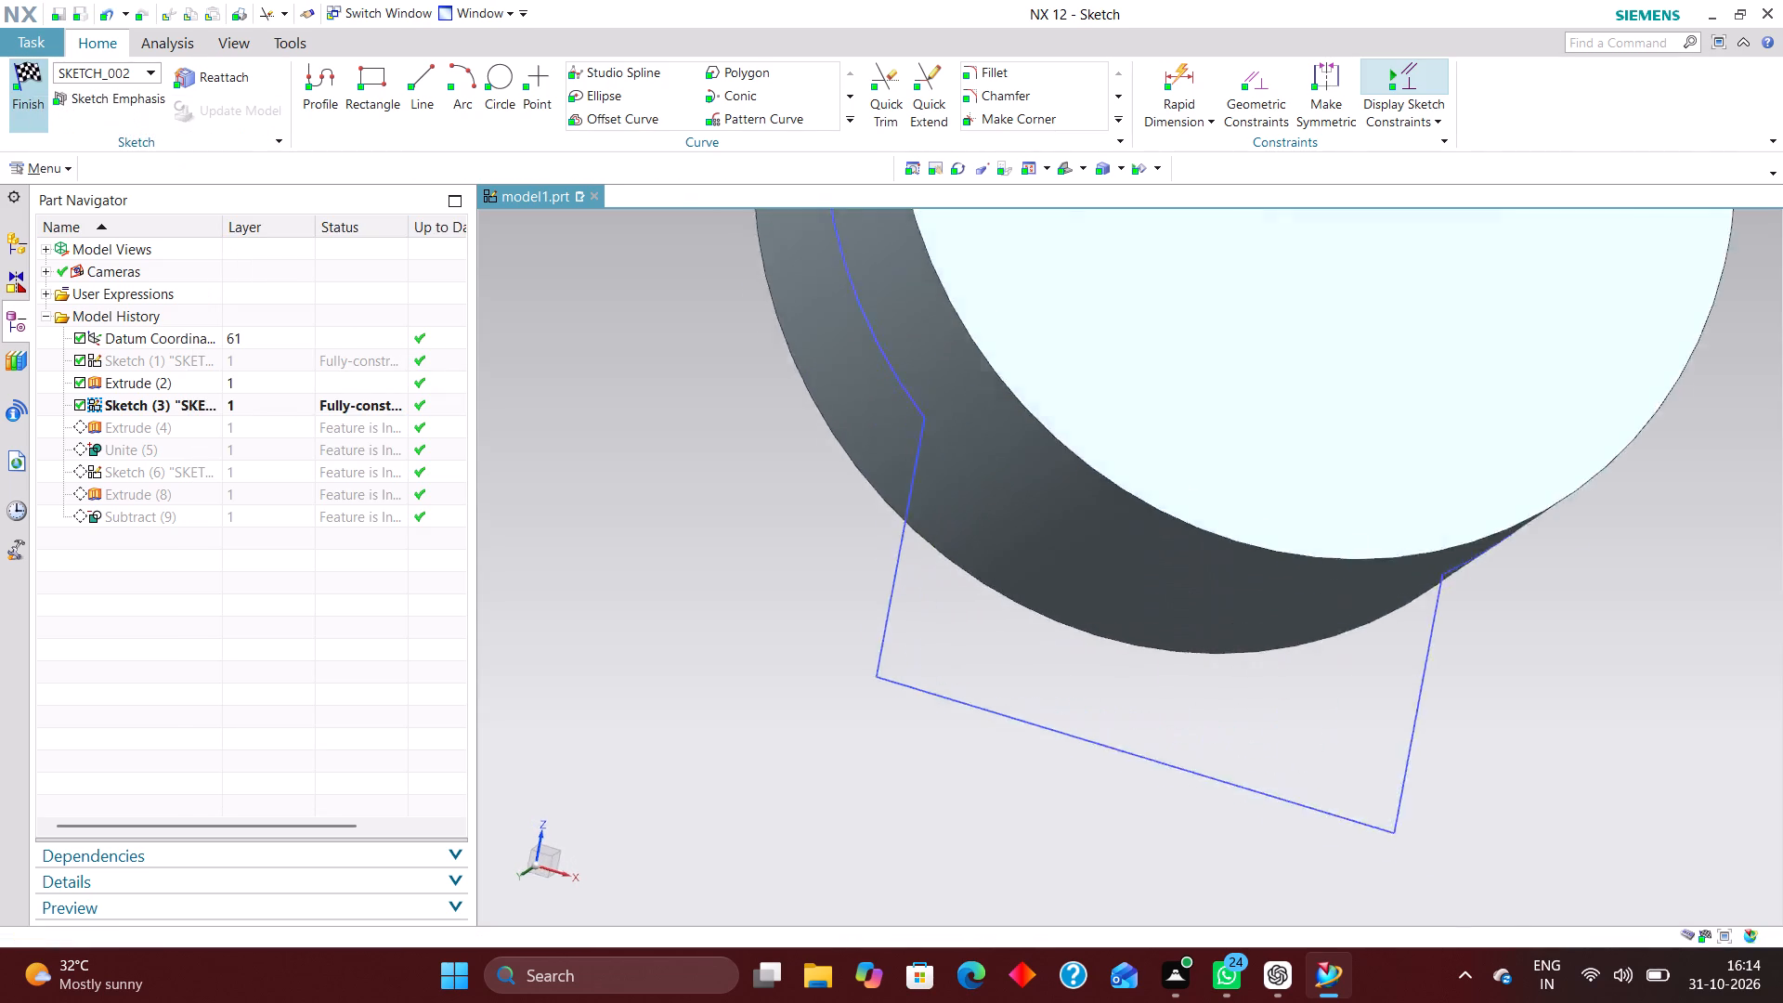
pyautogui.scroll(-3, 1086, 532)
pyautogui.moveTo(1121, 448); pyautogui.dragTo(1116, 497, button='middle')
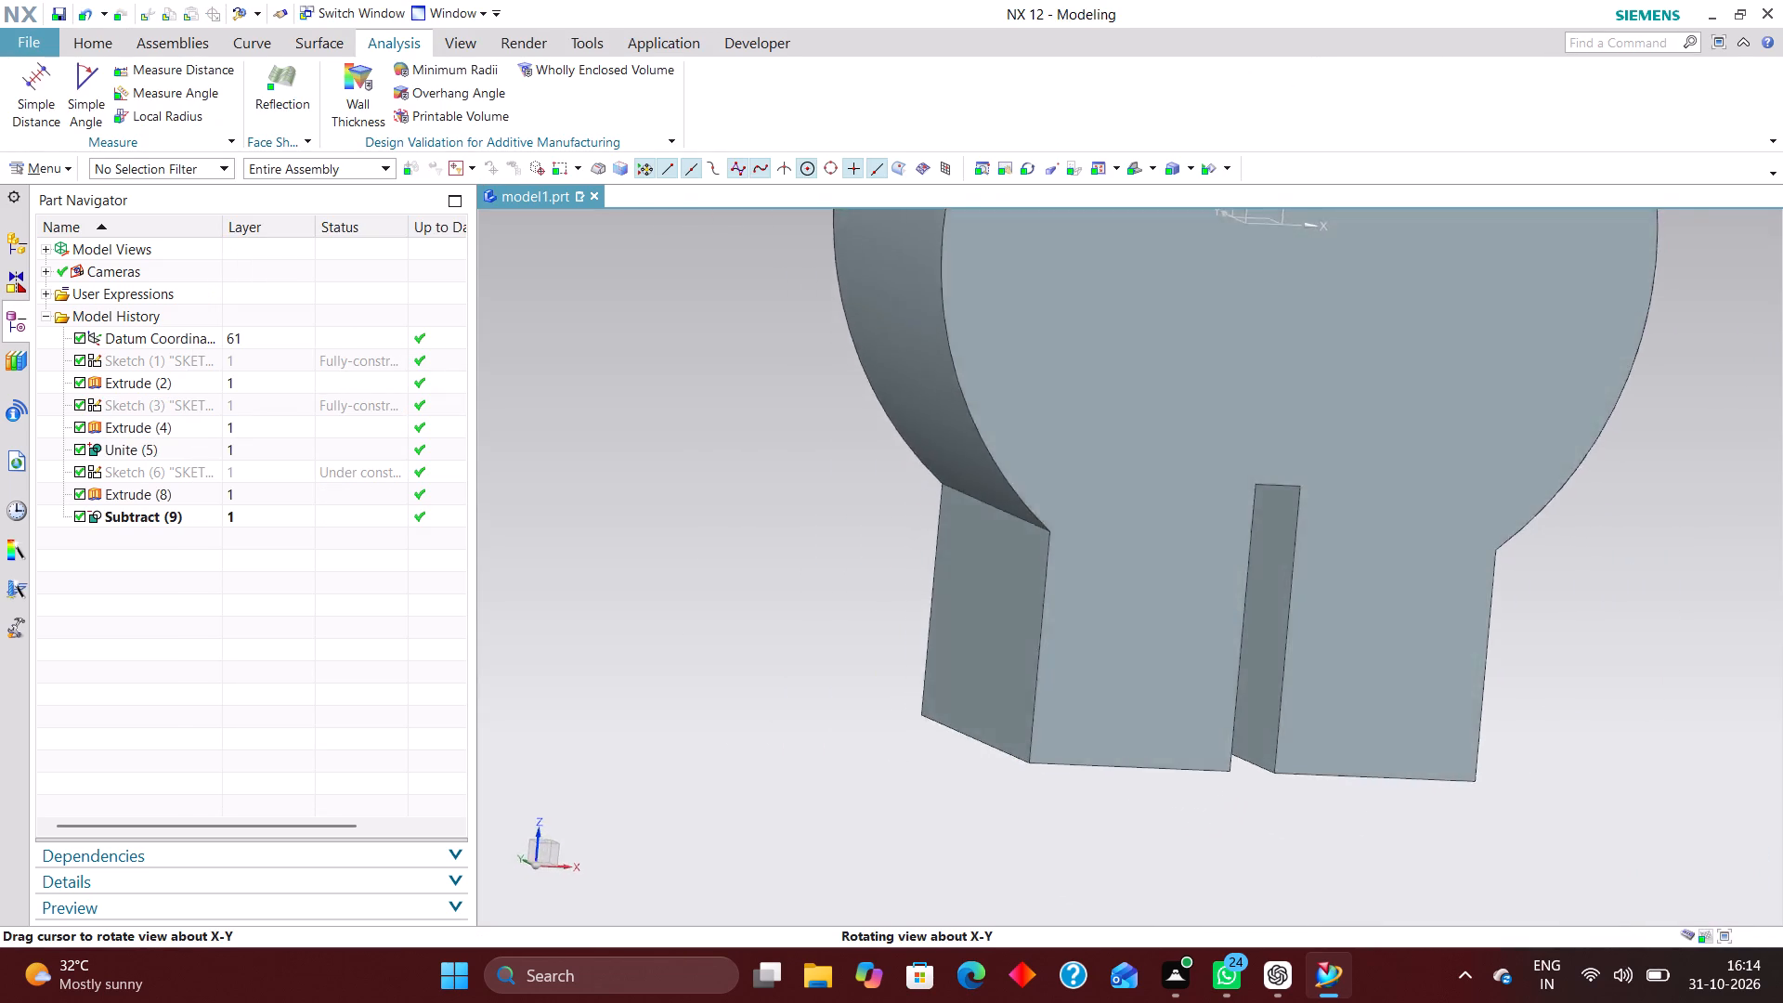
# Measure the simple distance from the corner where the base meets the round body to the base's bottom face.
pyautogui.moveTo(1116, 497); pyautogui.dragTo(1169, 492, button='middle')
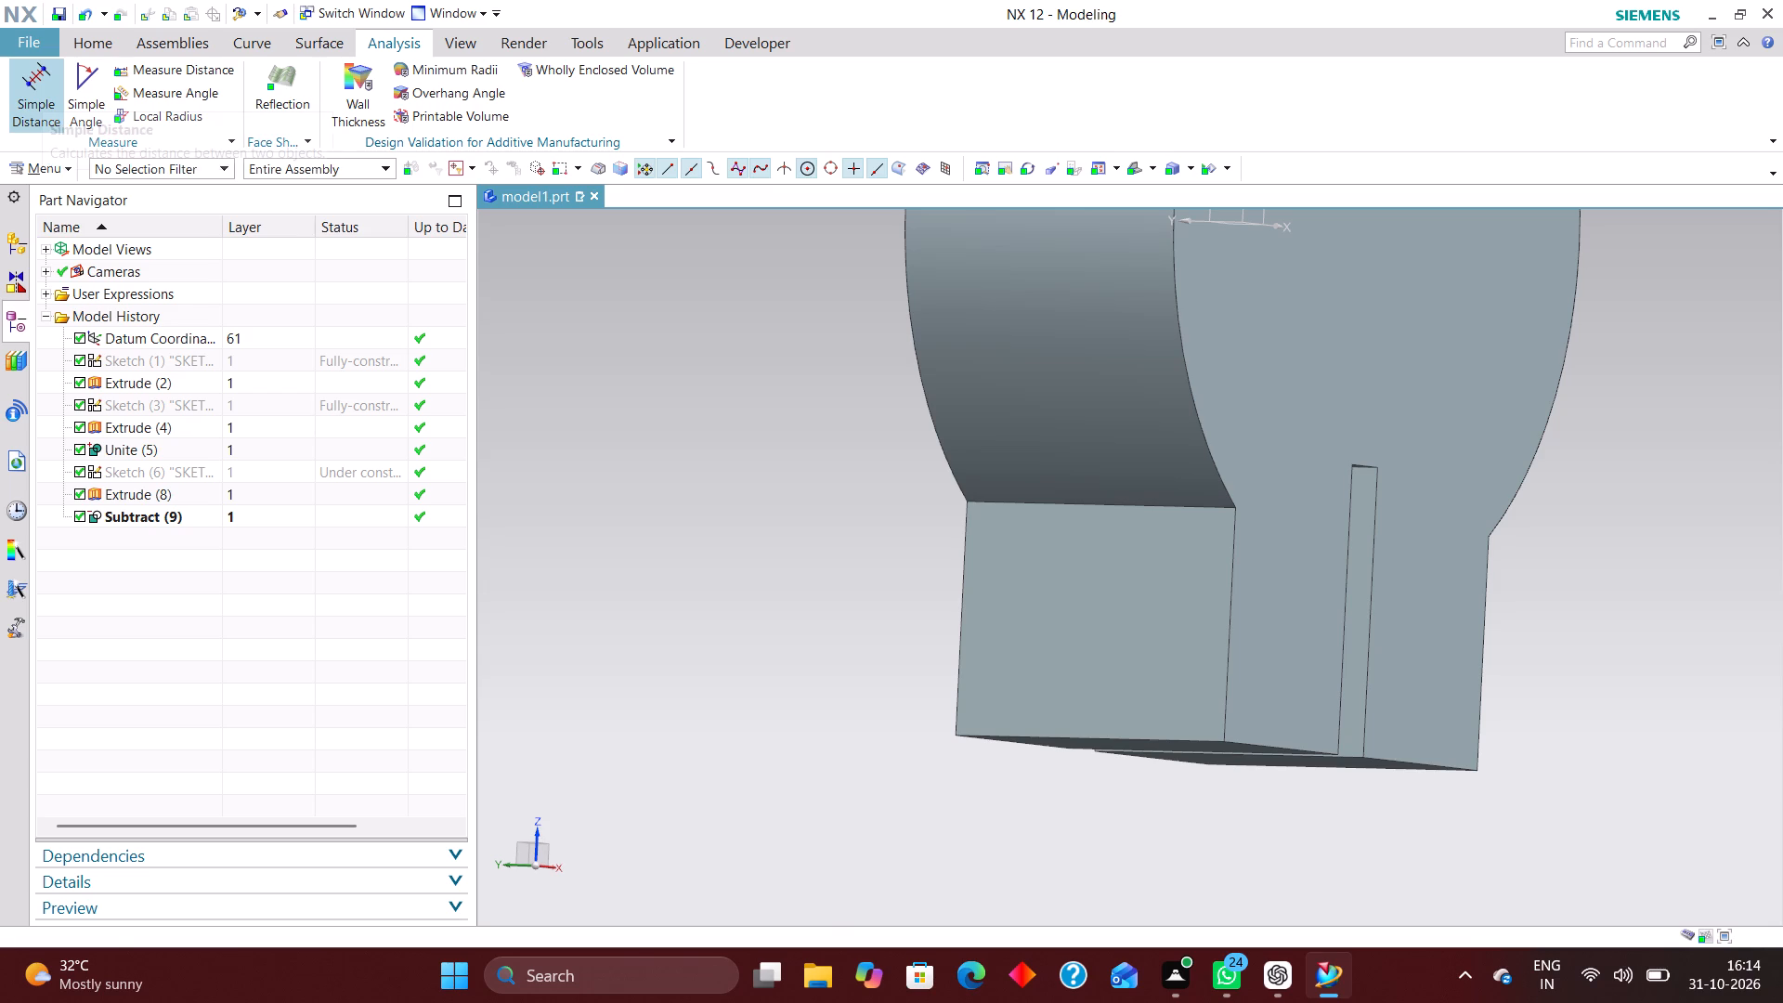
pyautogui.click(42, 91)
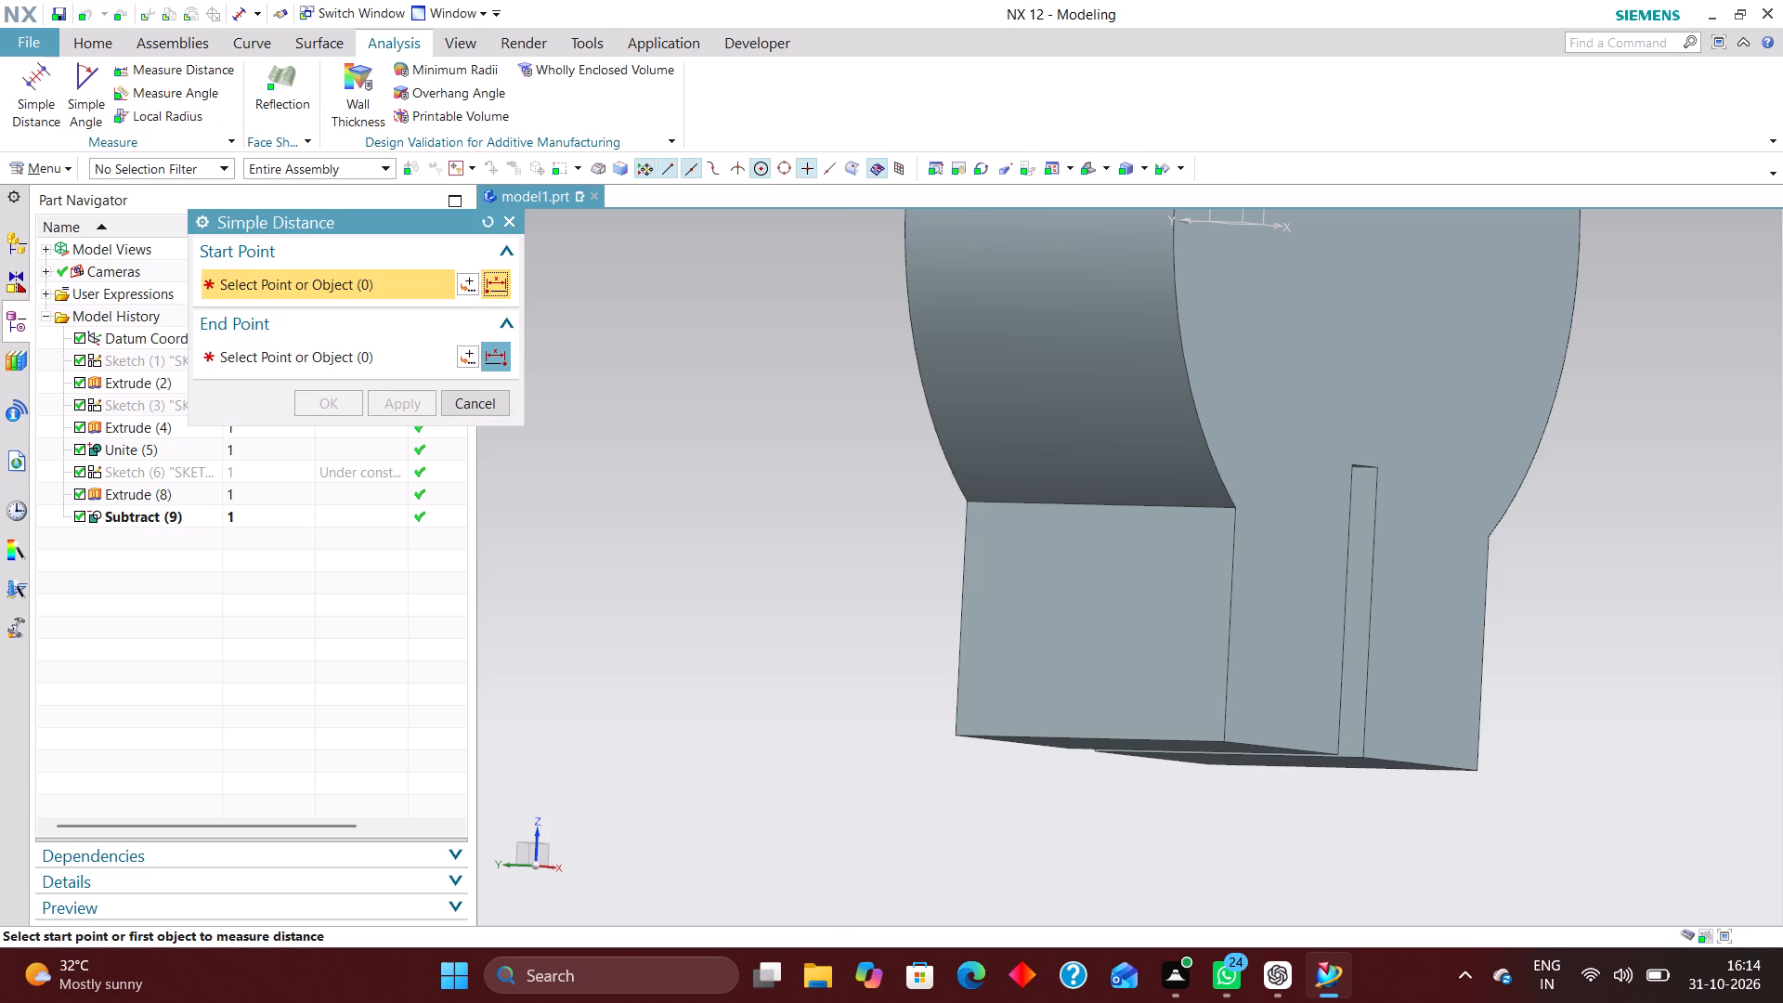
pyautogui.click(1237, 507)
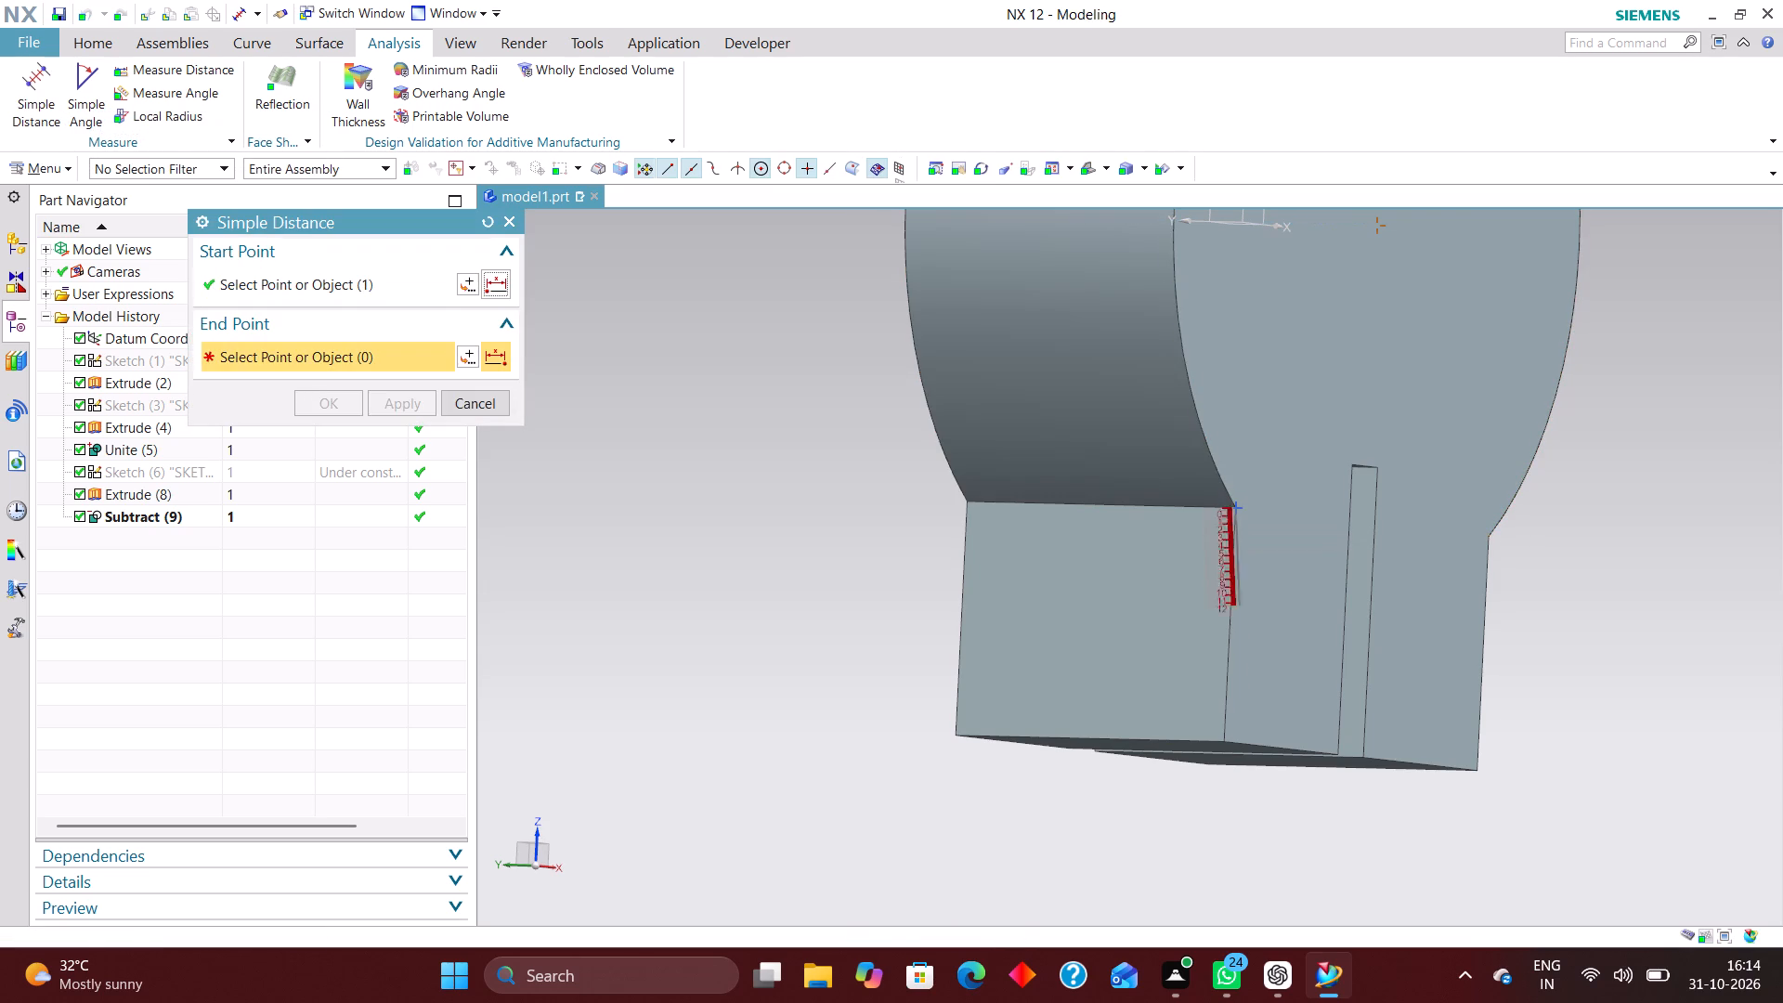
pyautogui.moveTo(1253, 757); pyautogui.dragTo(1253, 720, button='middle')
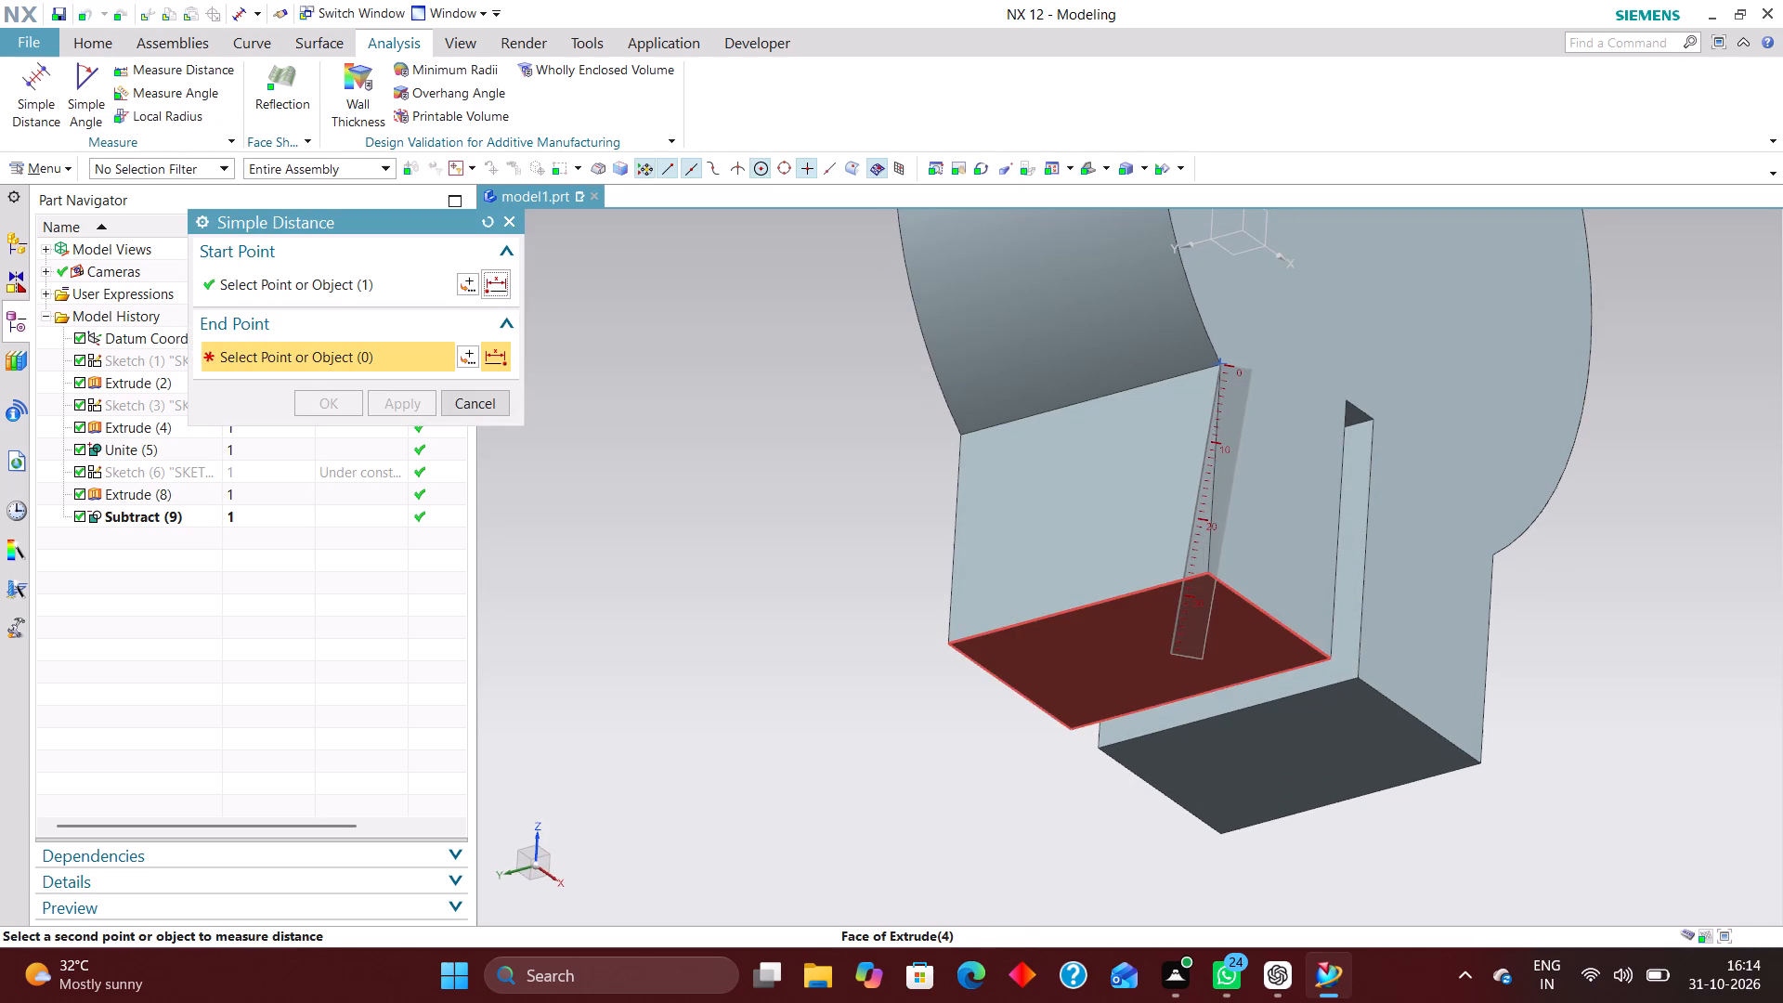
pyautogui.click(1172, 650)
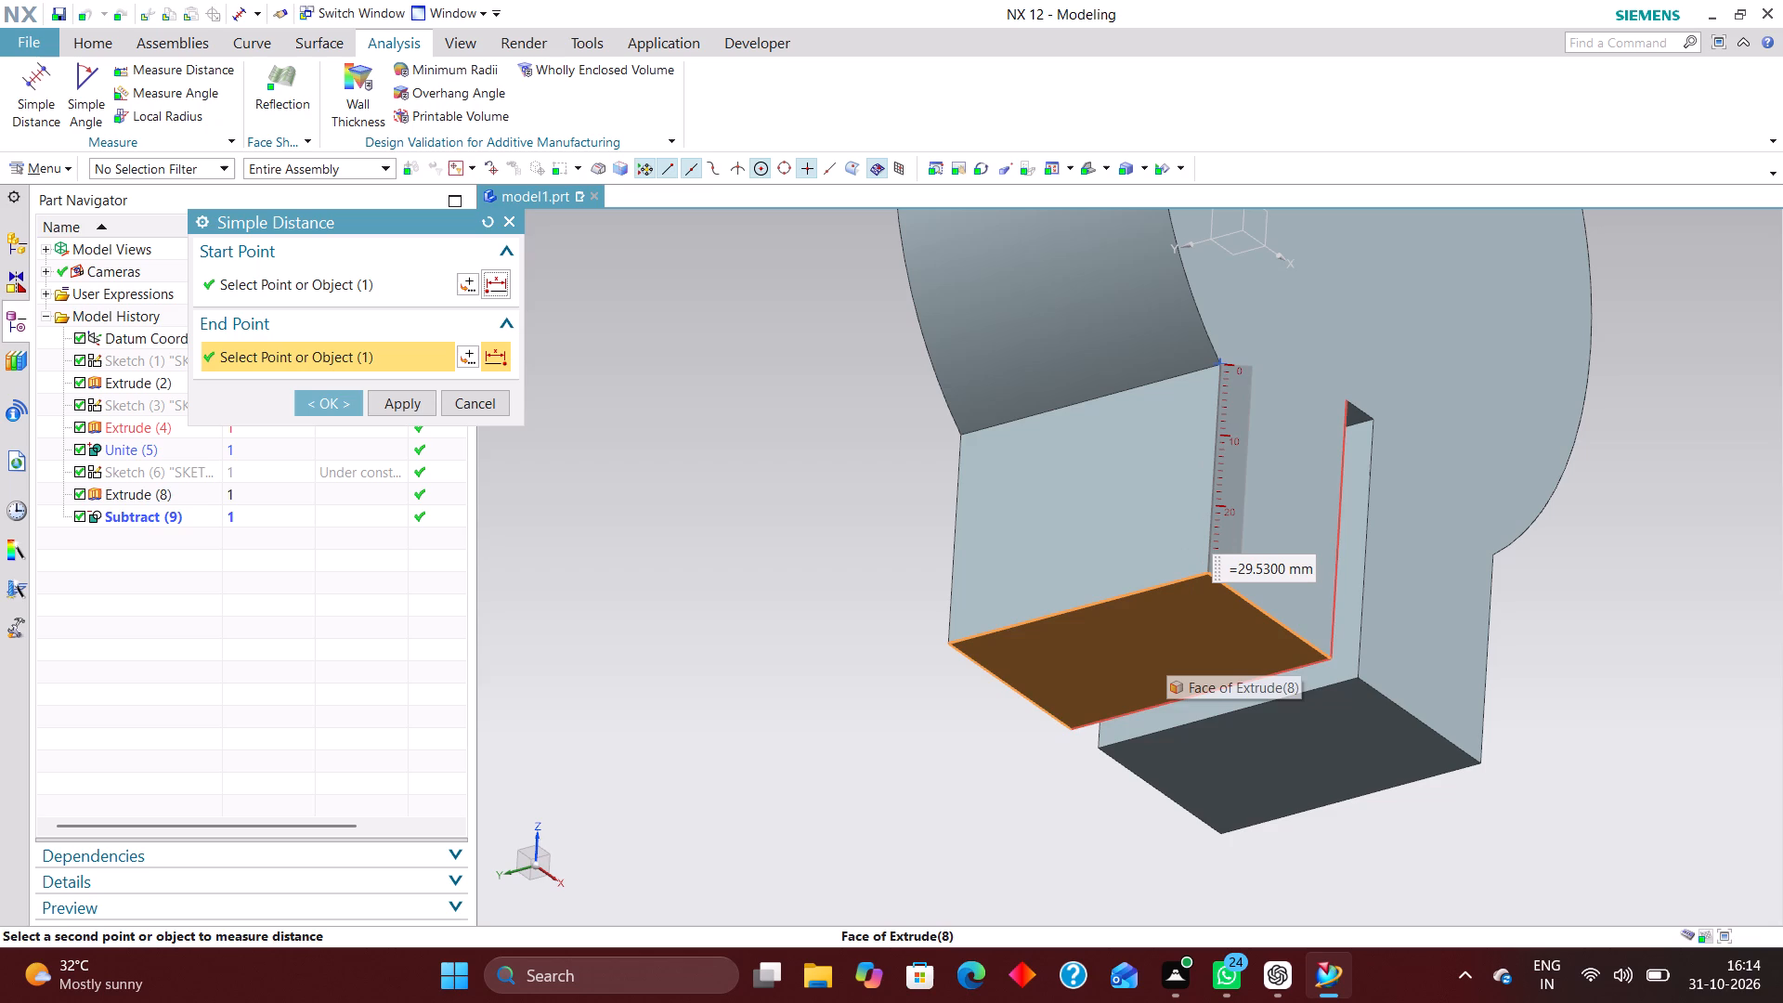
pyautogui.click(335, 401)
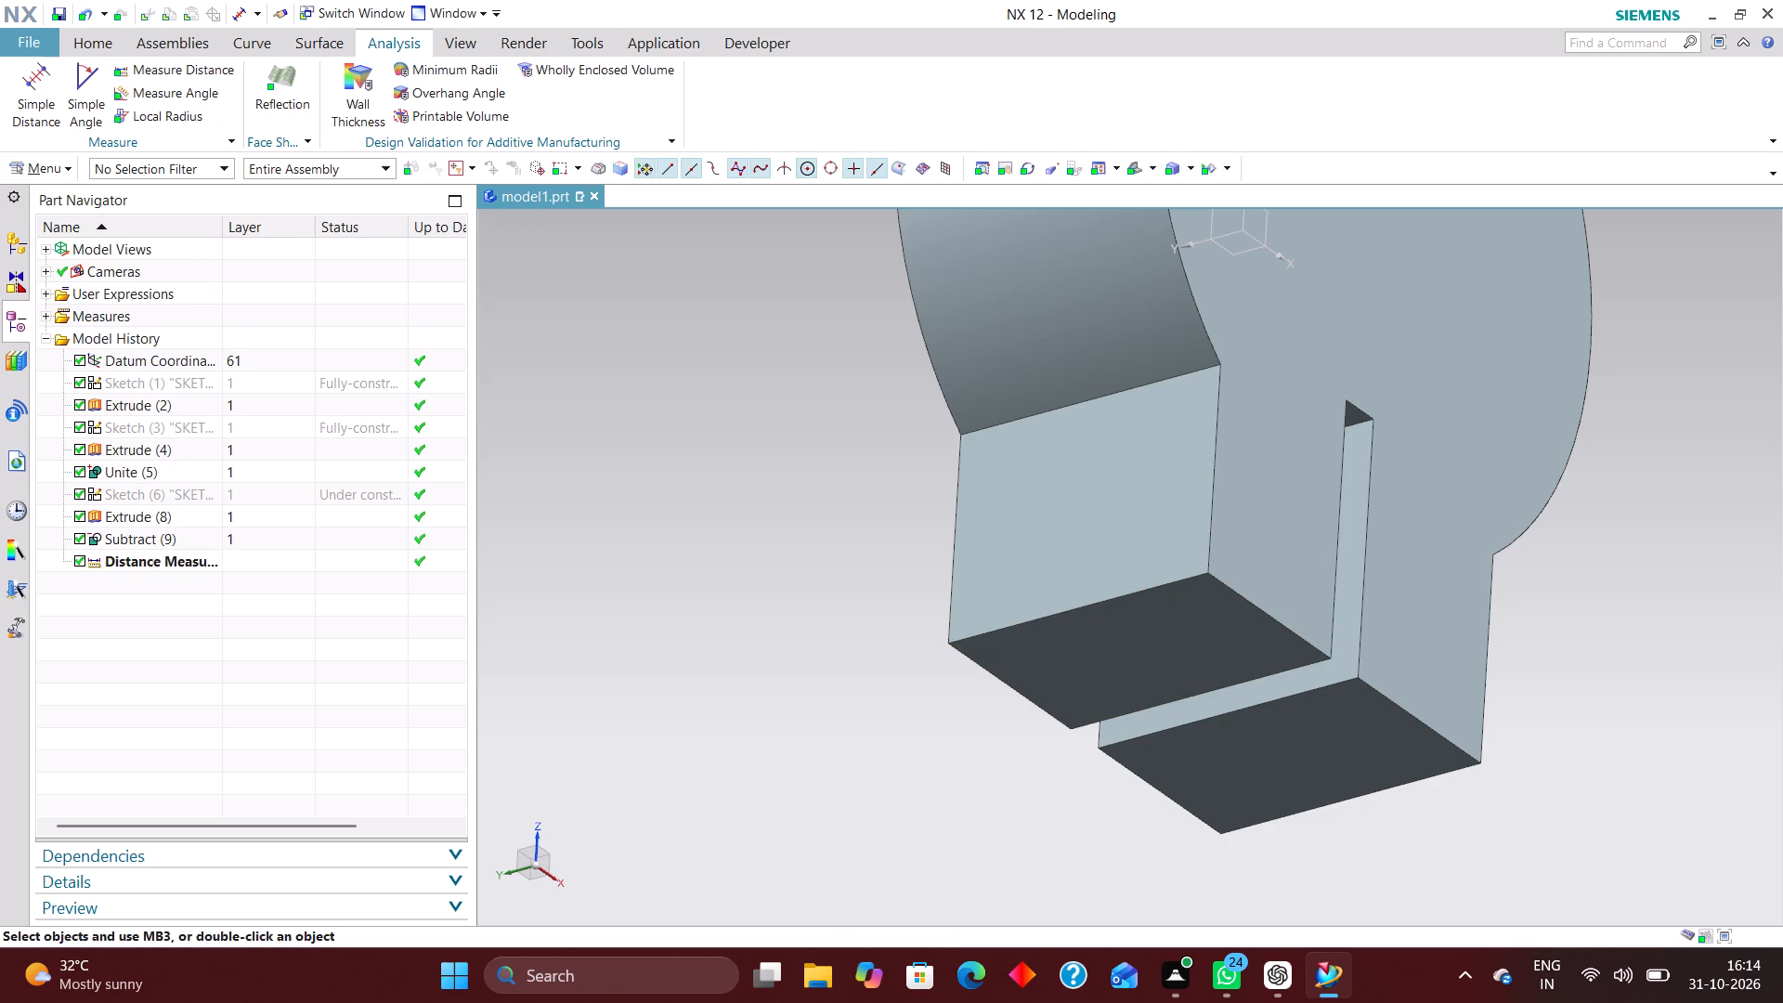
# Edit the base profile sketch with rollback, set the distance from the horizontal axis to the bottom line to 67.5 mm, and finish it.
pyautogui.click(274, 432)
pyautogui.rightClick(272, 428)
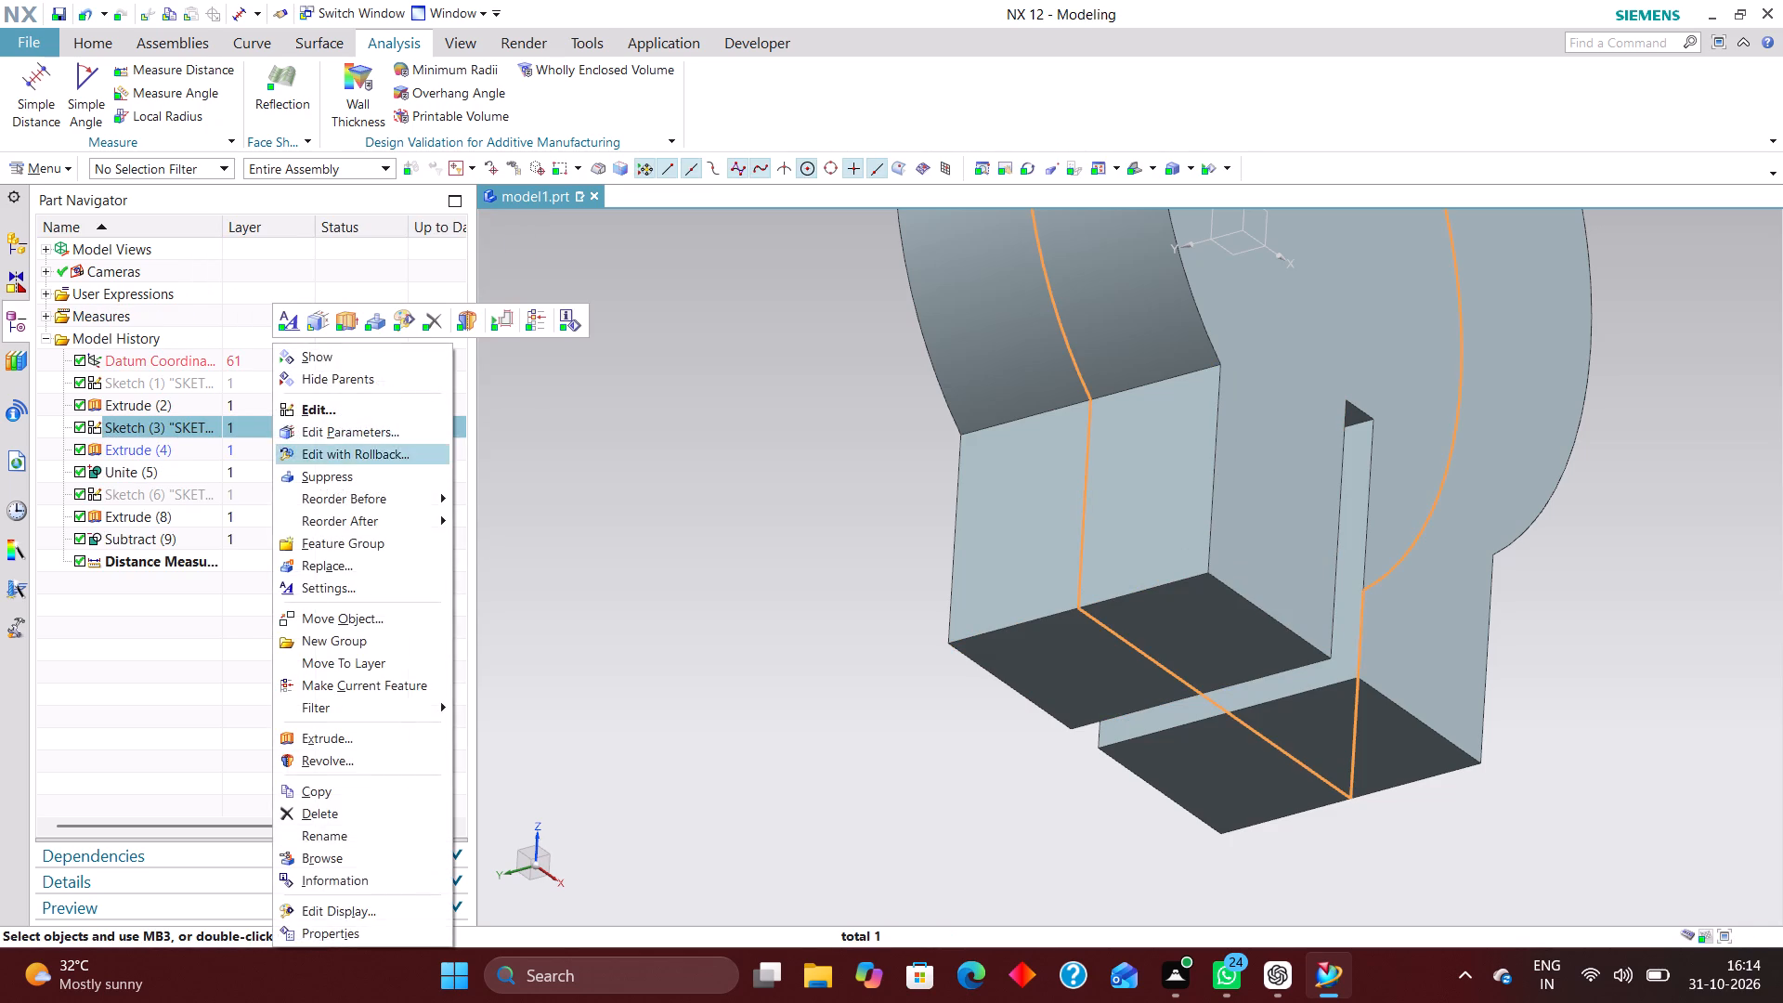
pyautogui.click(369, 450)
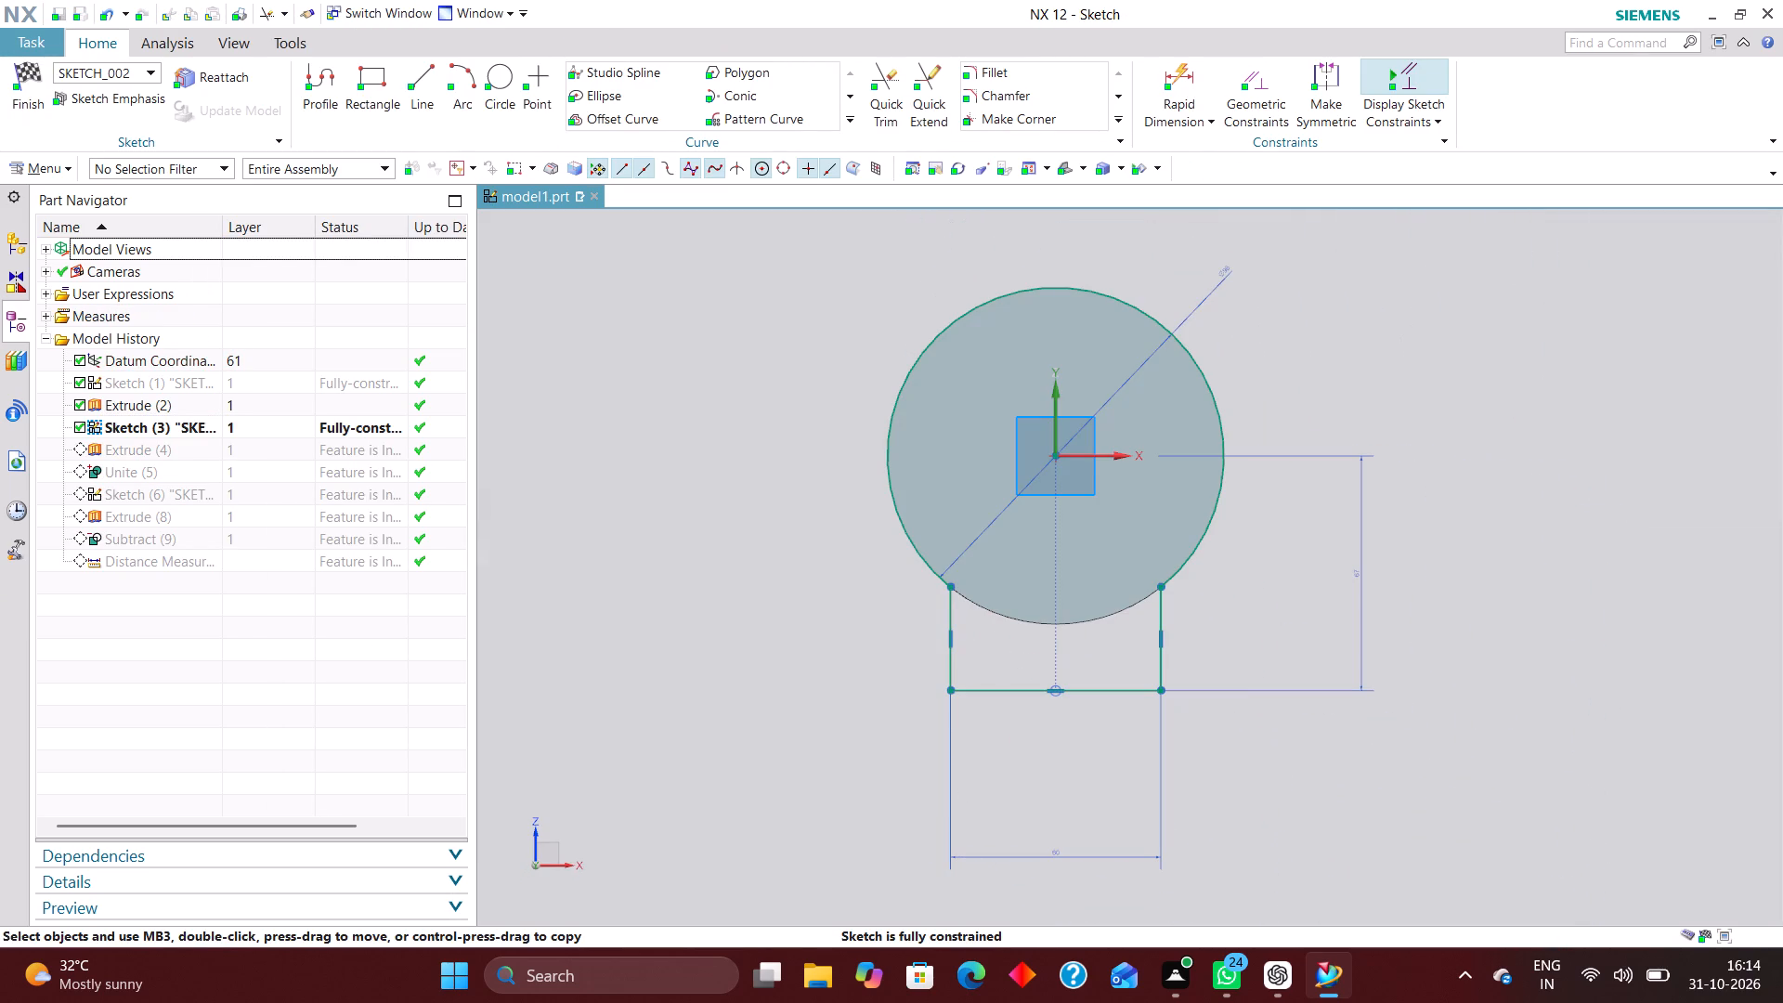
pyautogui.doubleClick(1360, 580)
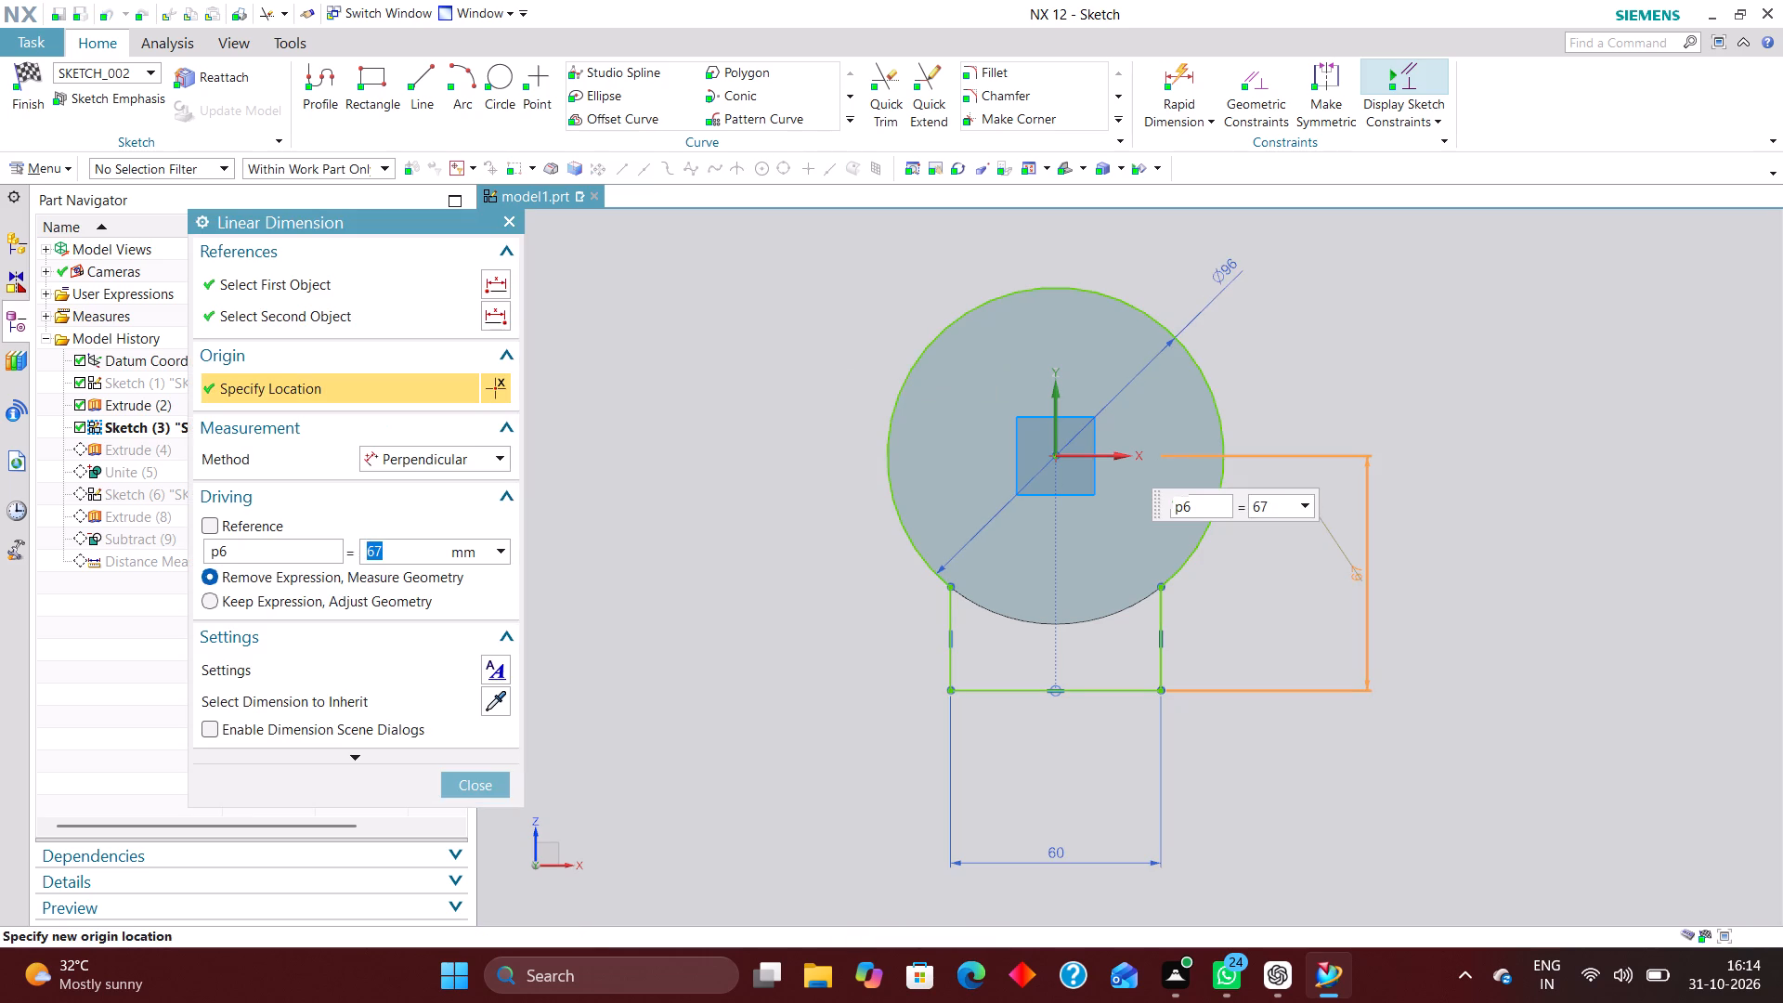
pyautogui.write('67.5')
pyautogui.press('Return')
pyautogui.click(479, 791)
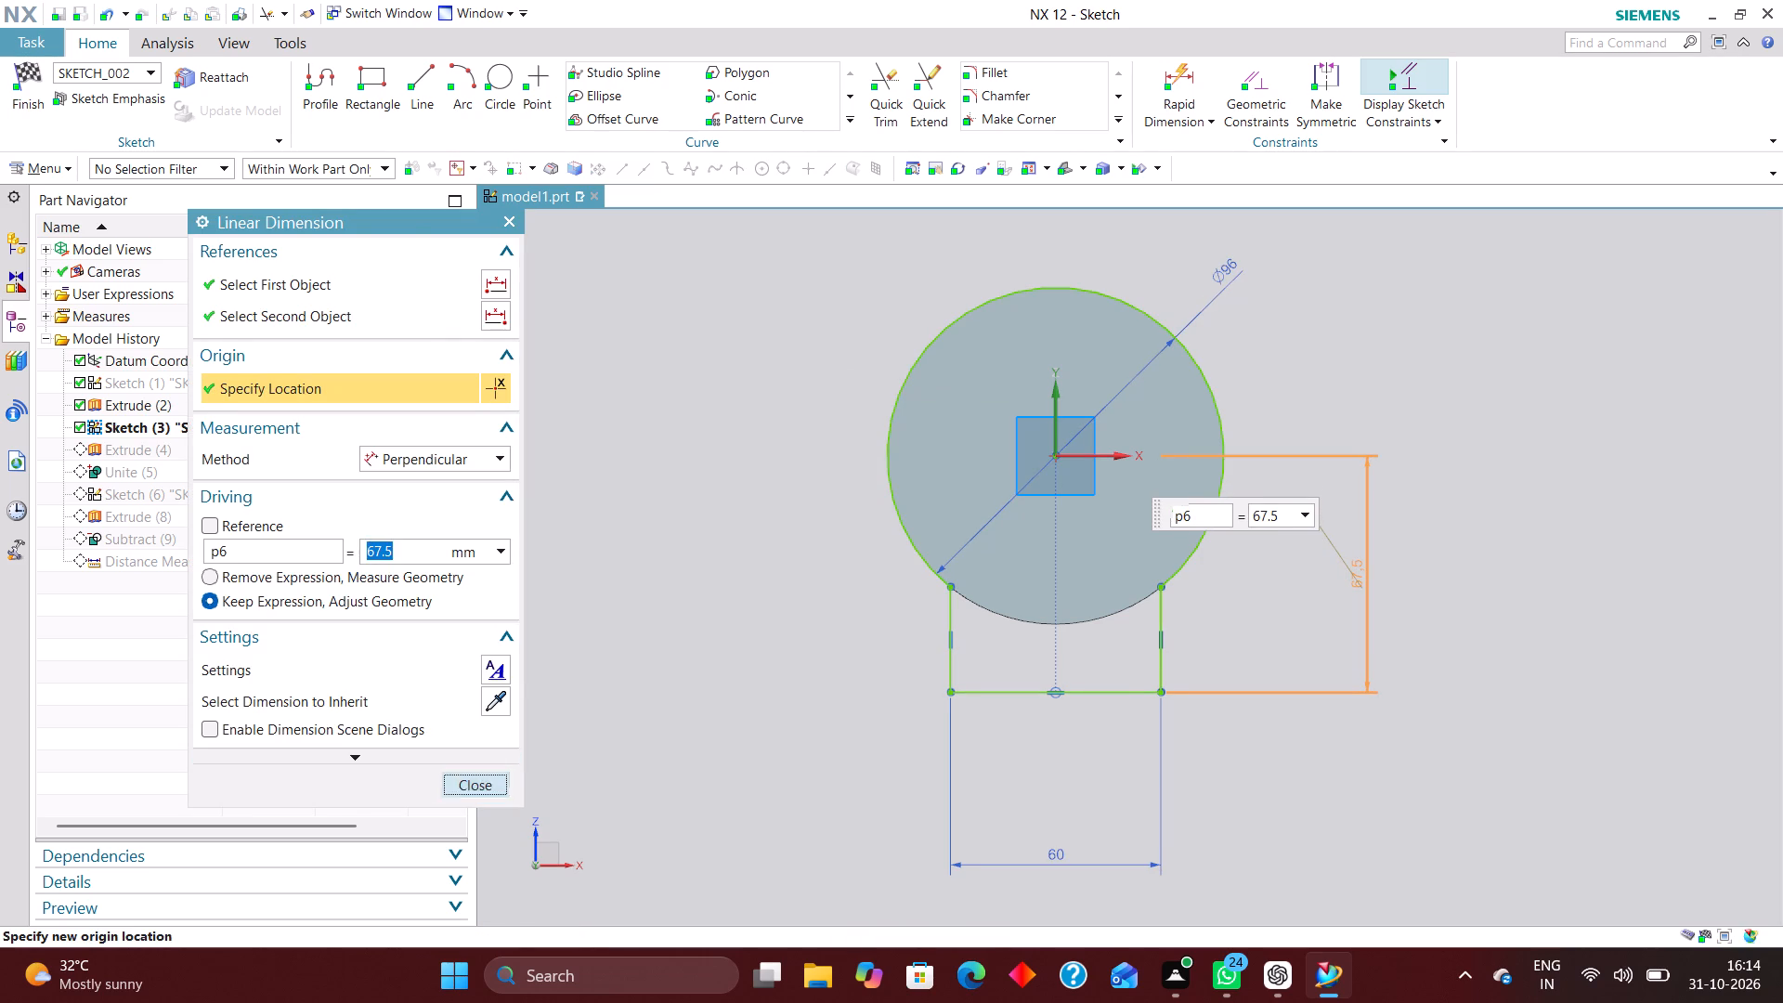
pyautogui.click(37, 65)
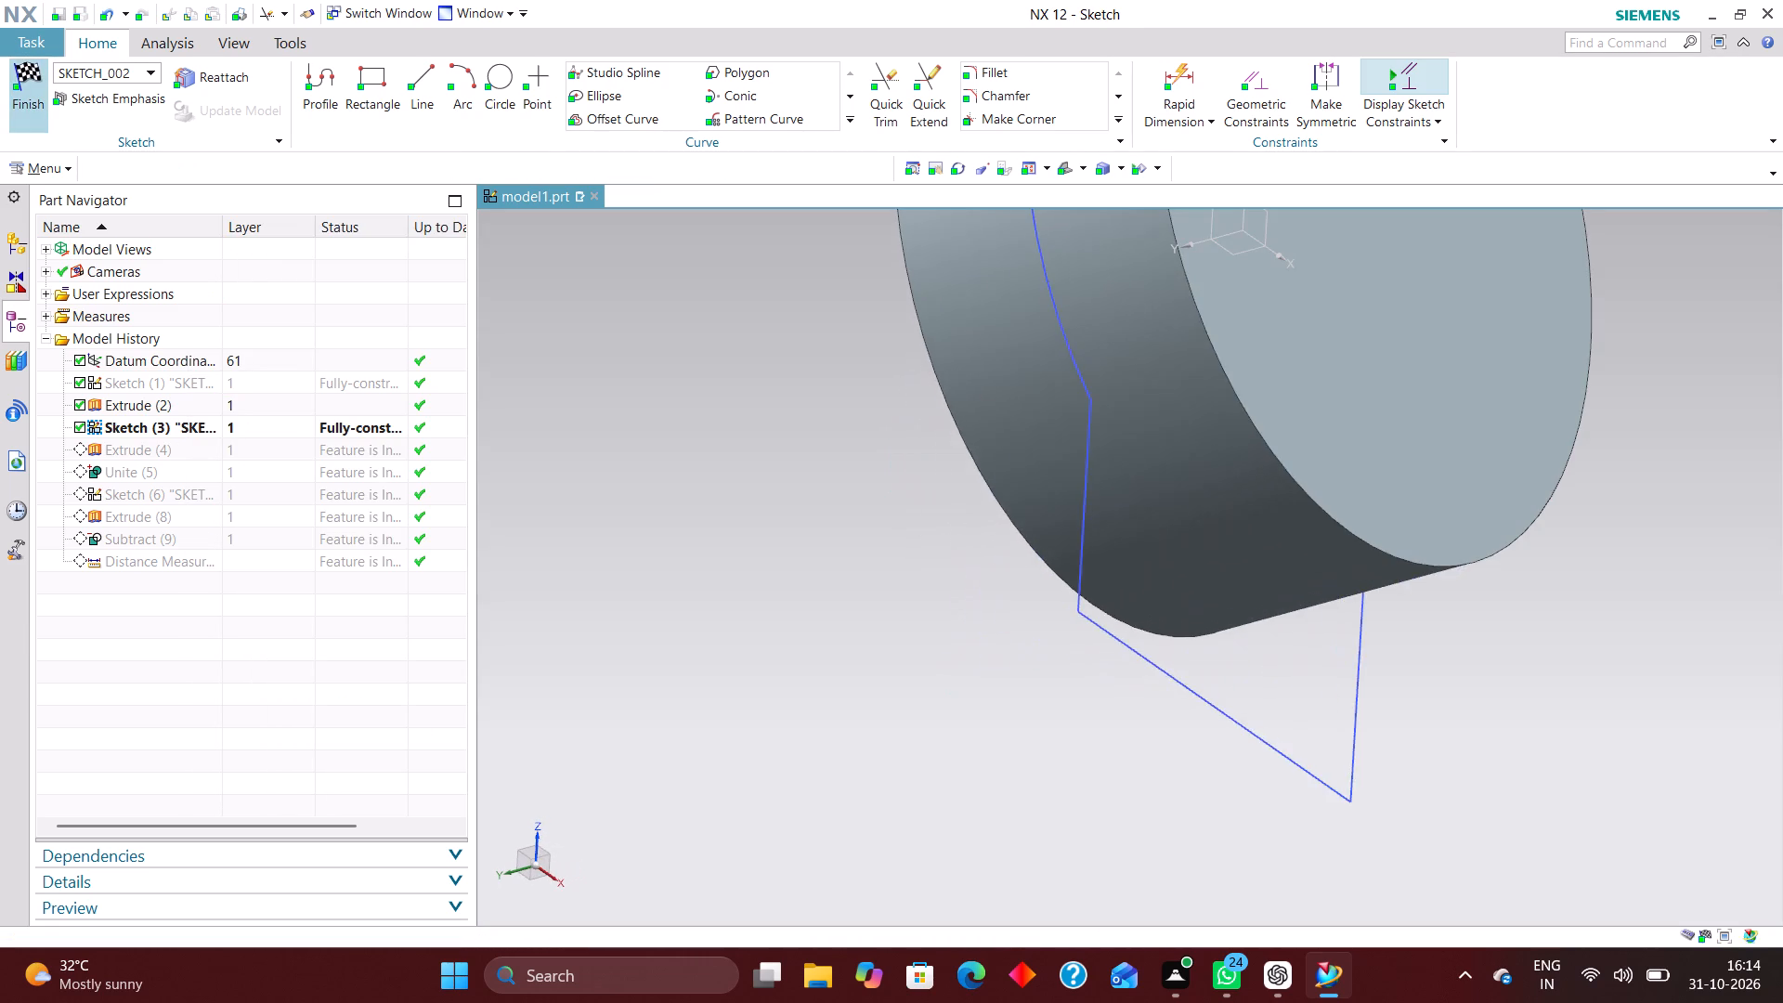
# Check the base's side height using the saved distance measurement.
pyautogui.moveTo(921, 433); pyautogui.dragTo(915, 469, button='middle')
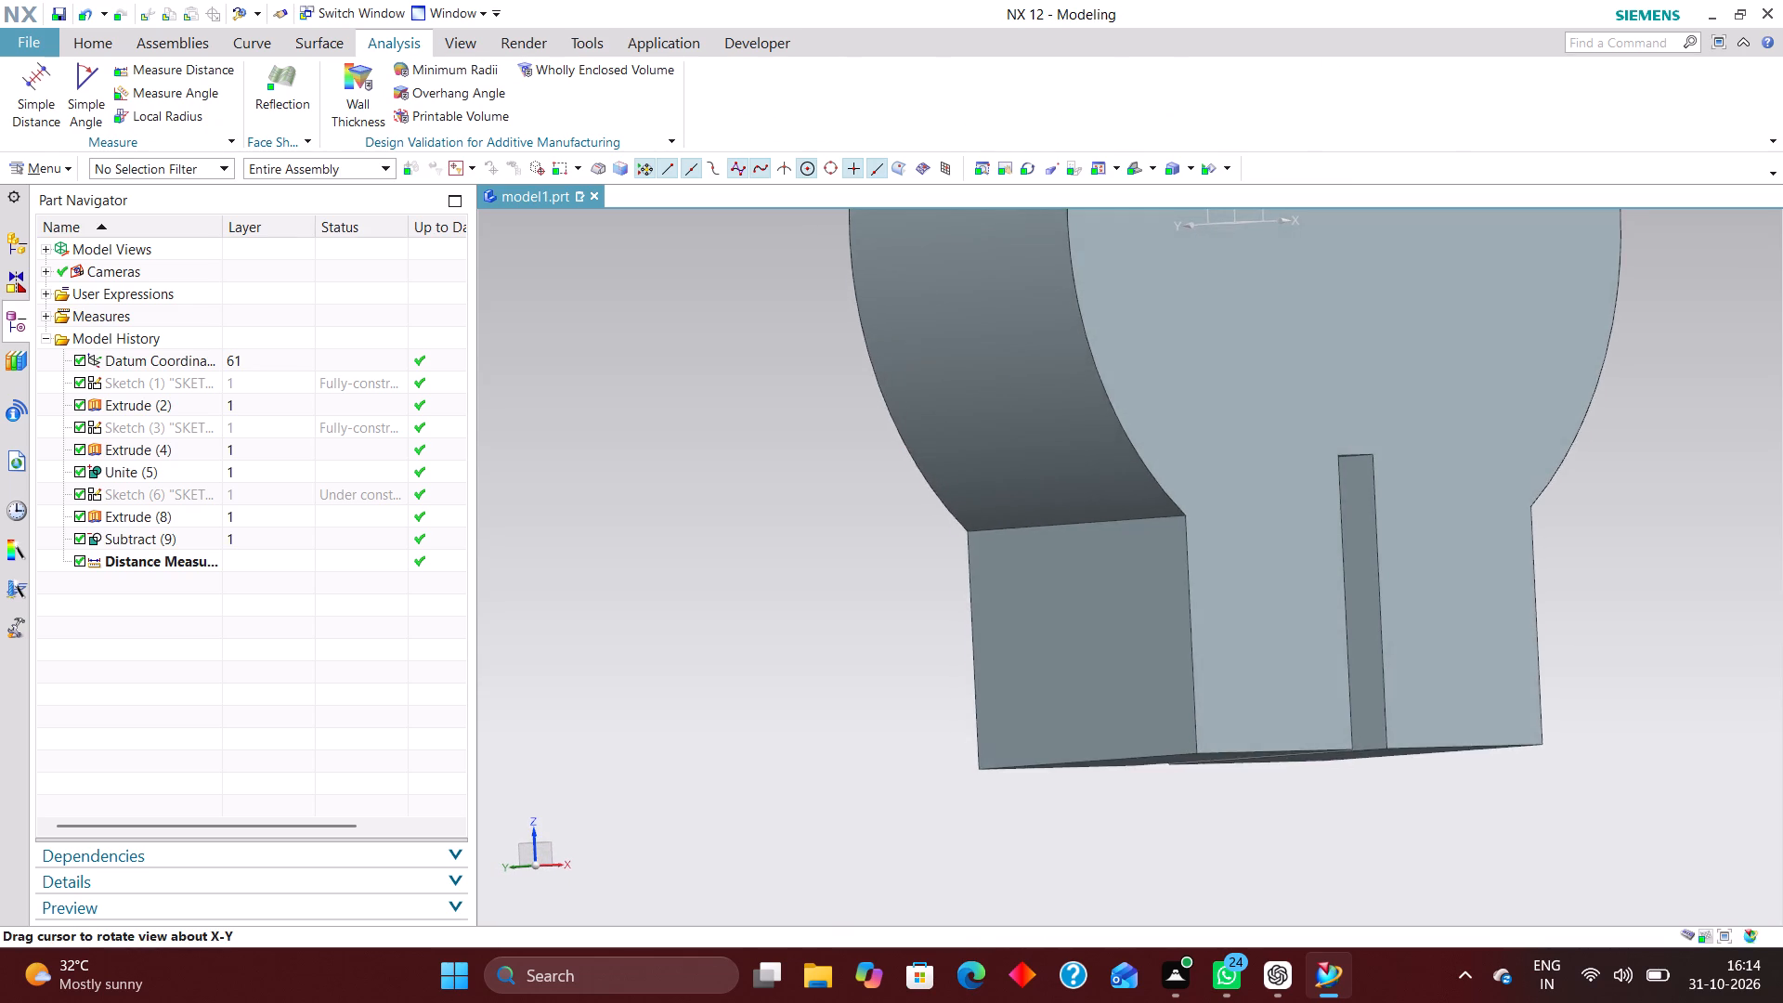
pyautogui.click(247, 567)
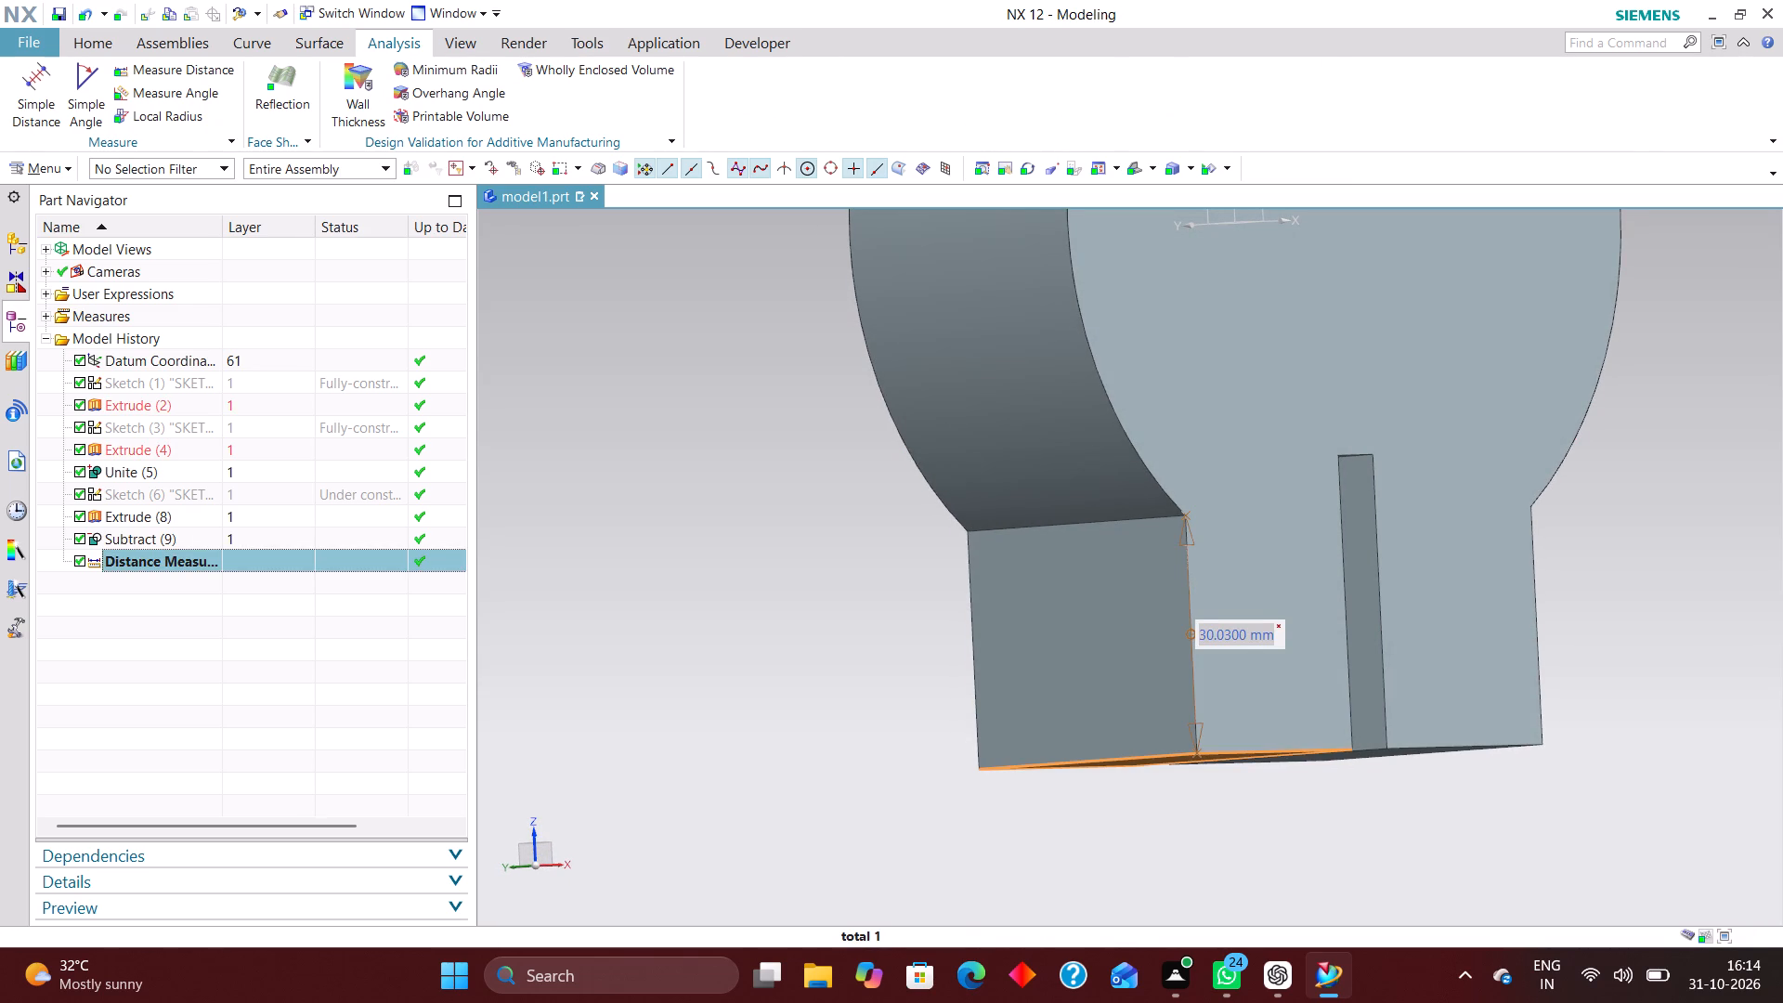
pyautogui.moveTo(727, 500); pyautogui.dragTo(910, 560, button='middle')
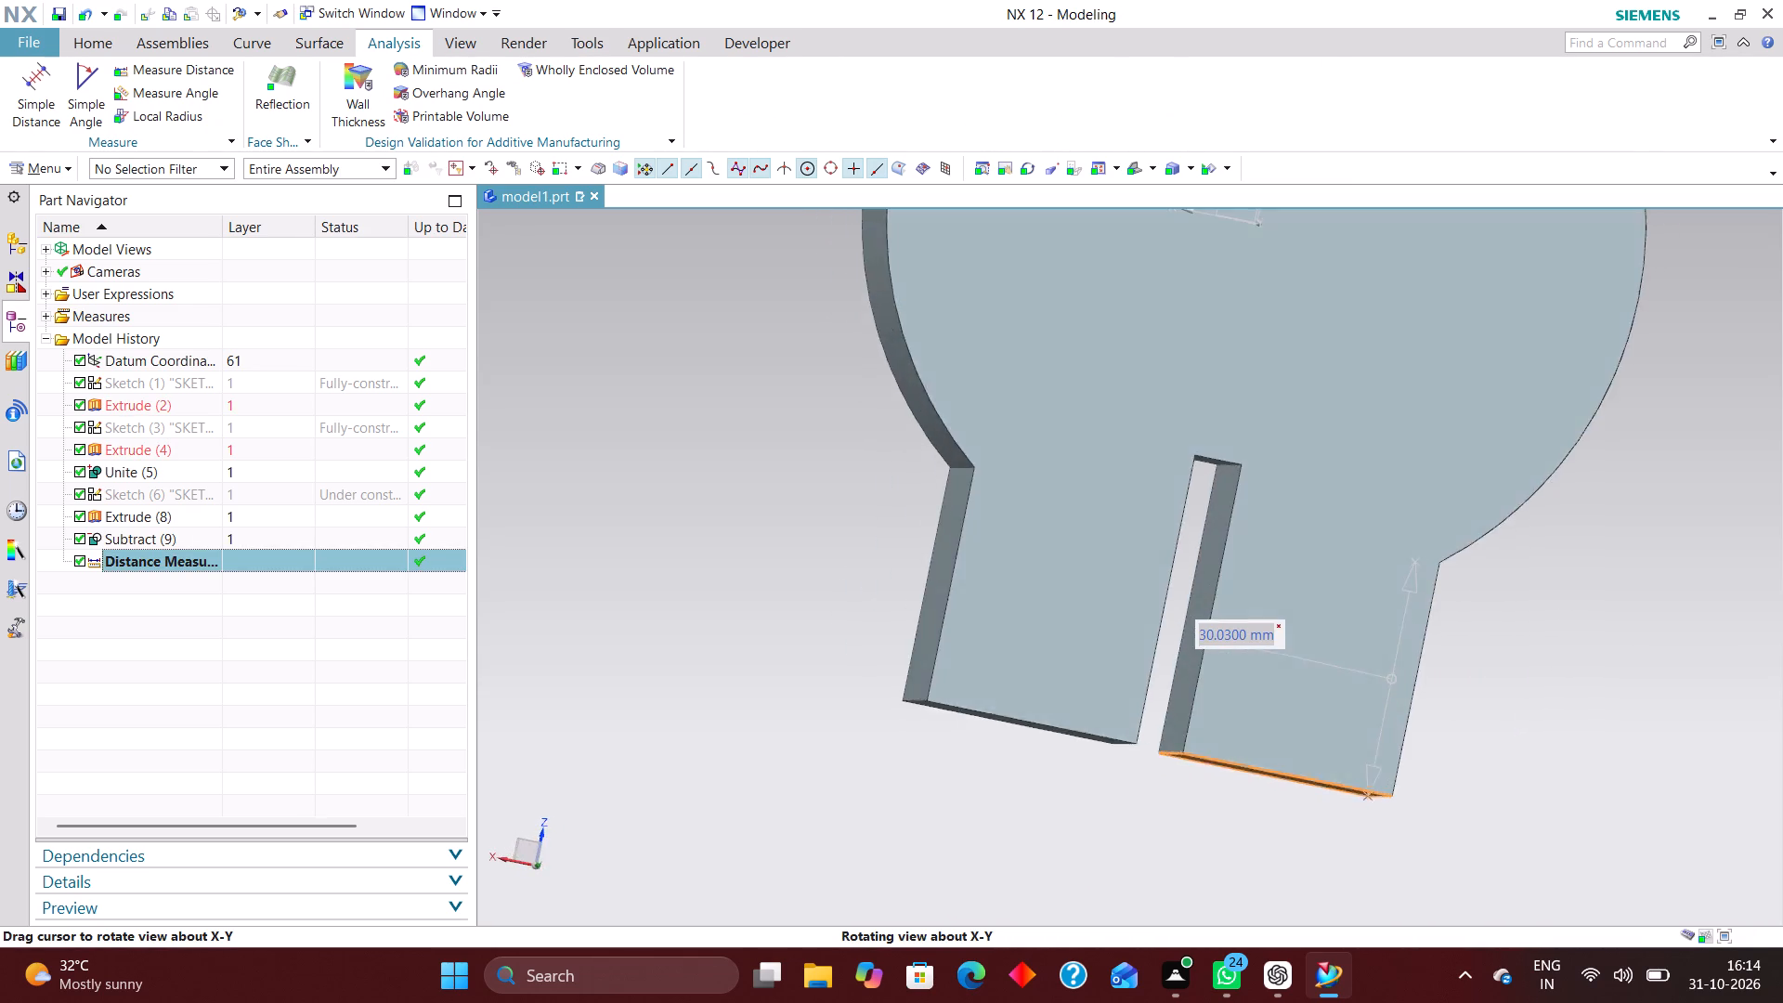
pyautogui.moveTo(910, 560); pyautogui.dragTo(651, 506, button='middle')
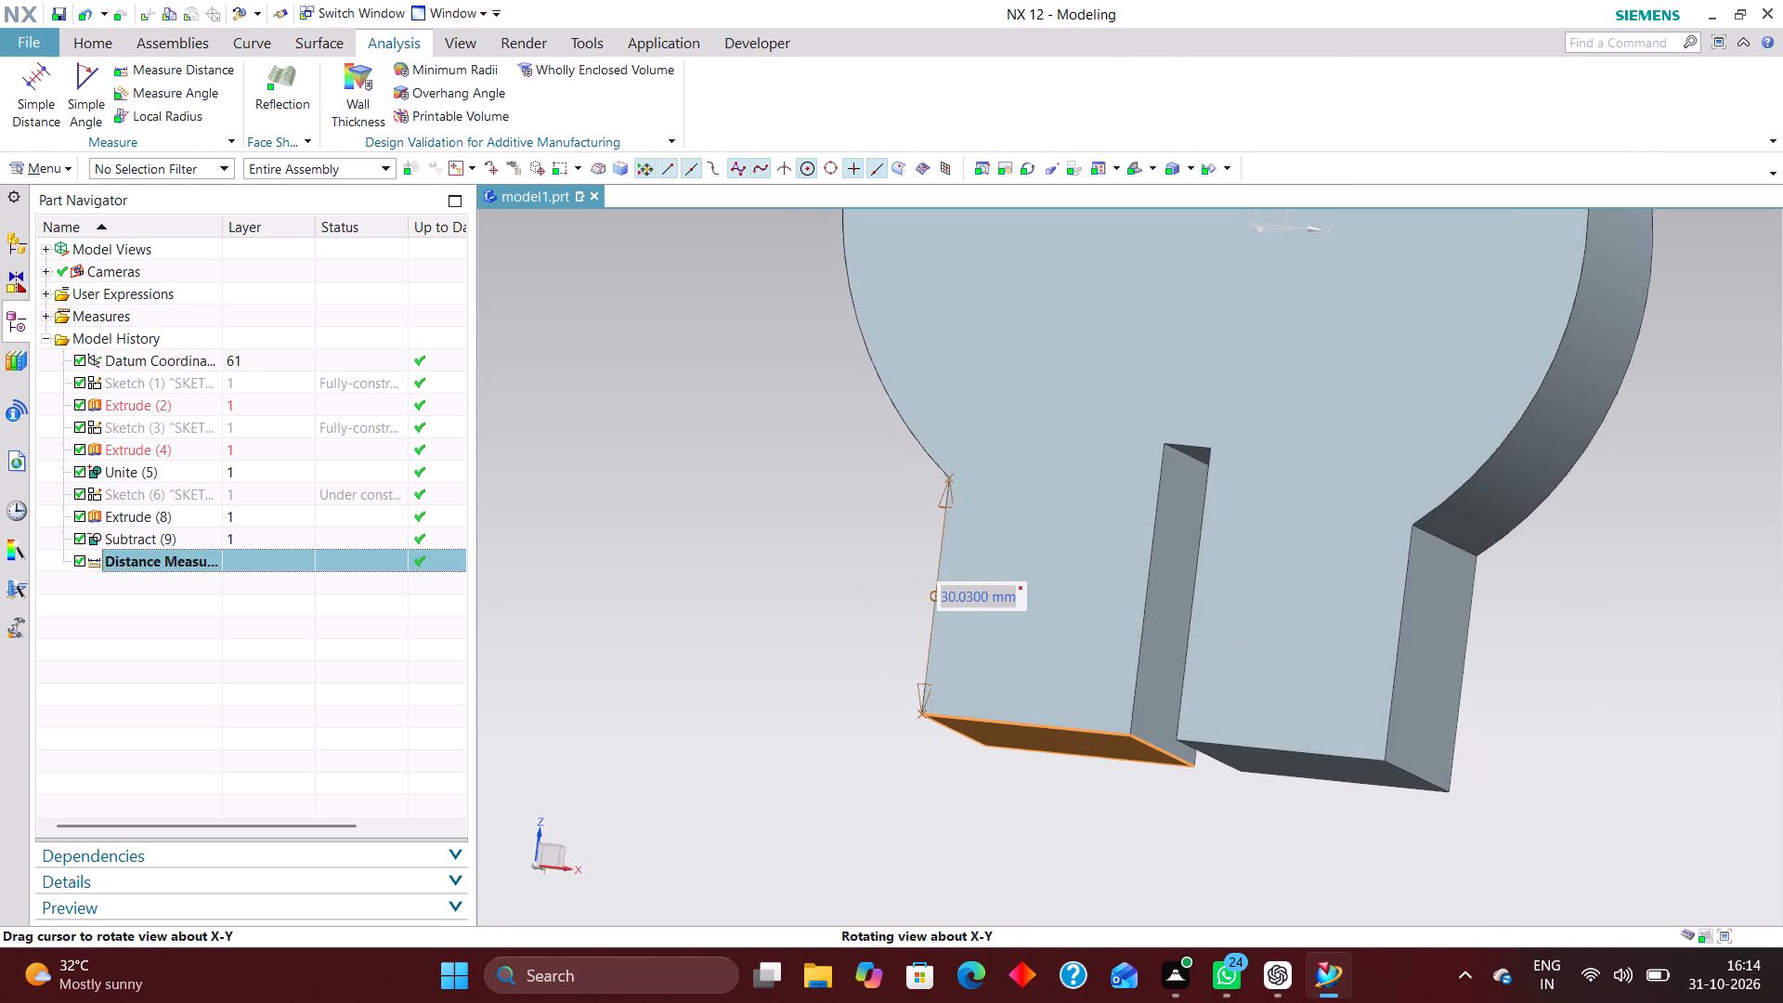
pyautogui.moveTo(651, 506); pyautogui.dragTo(627, 521, button='middle')
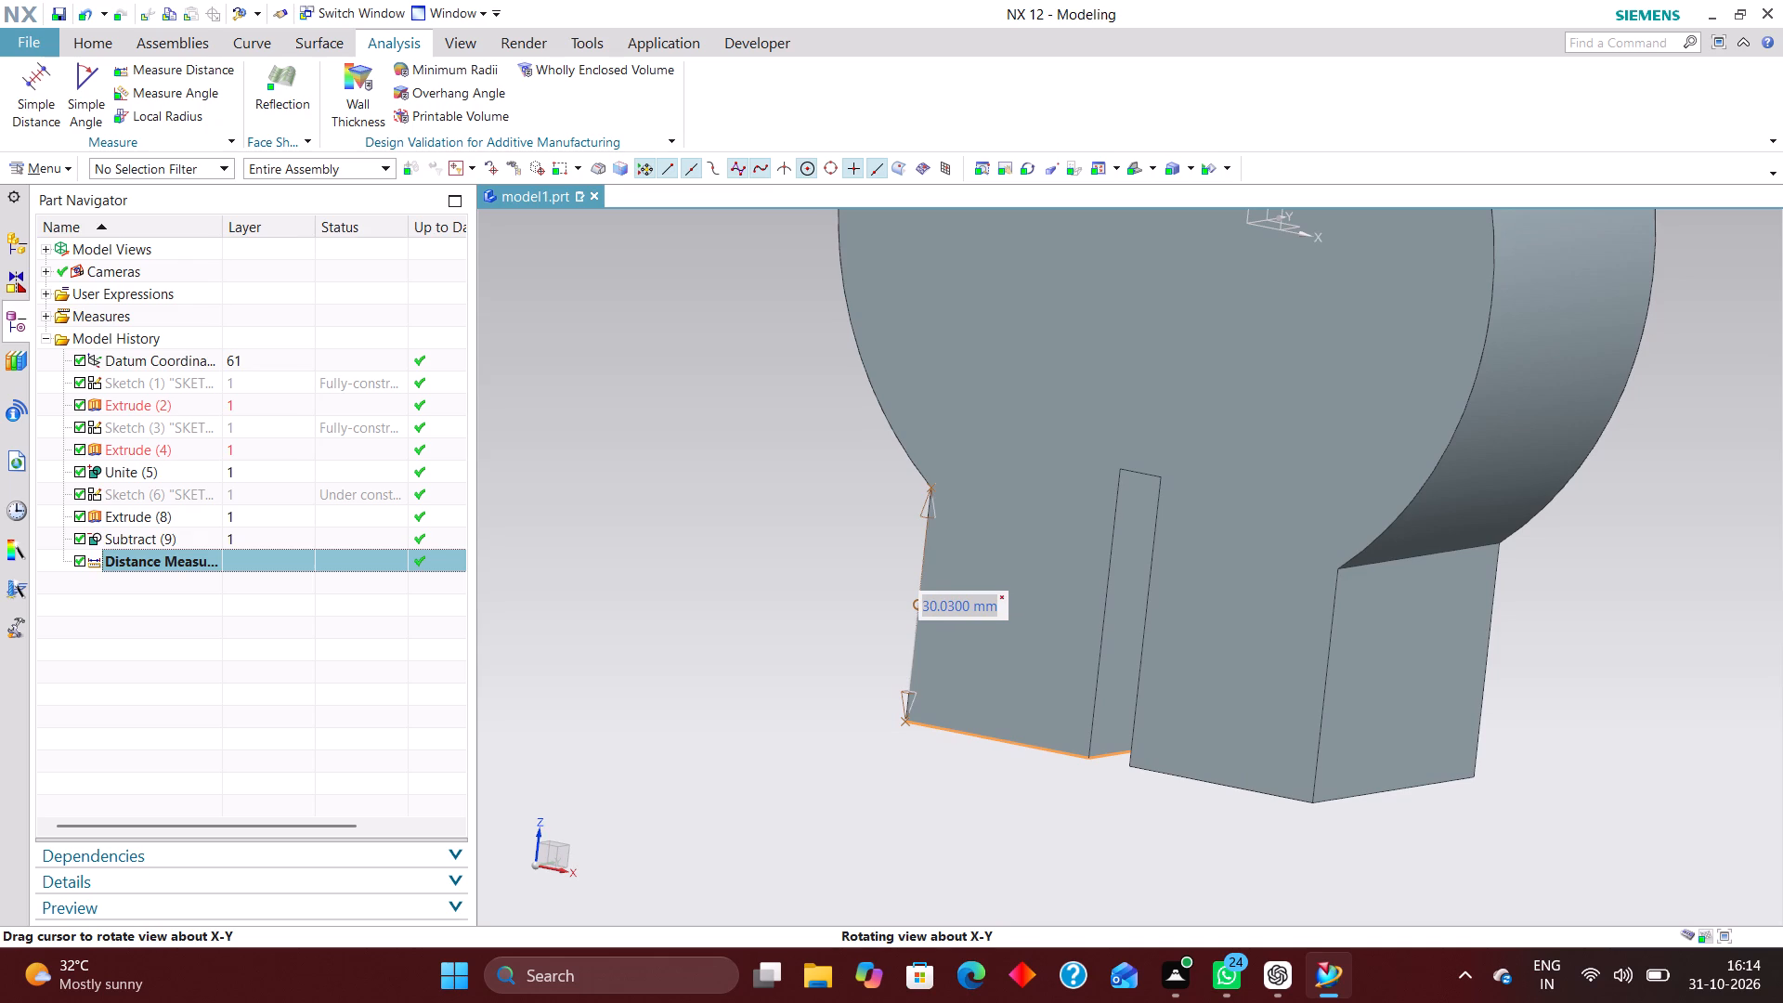
pyautogui.moveTo(627, 521); pyautogui.dragTo(627, 522, button='middle')
# Cut a simple 64 mm diameter hole at the round body's arc centre, with depth limit Until Next and Boolean Subtract.
pyautogui.click(88, 39)
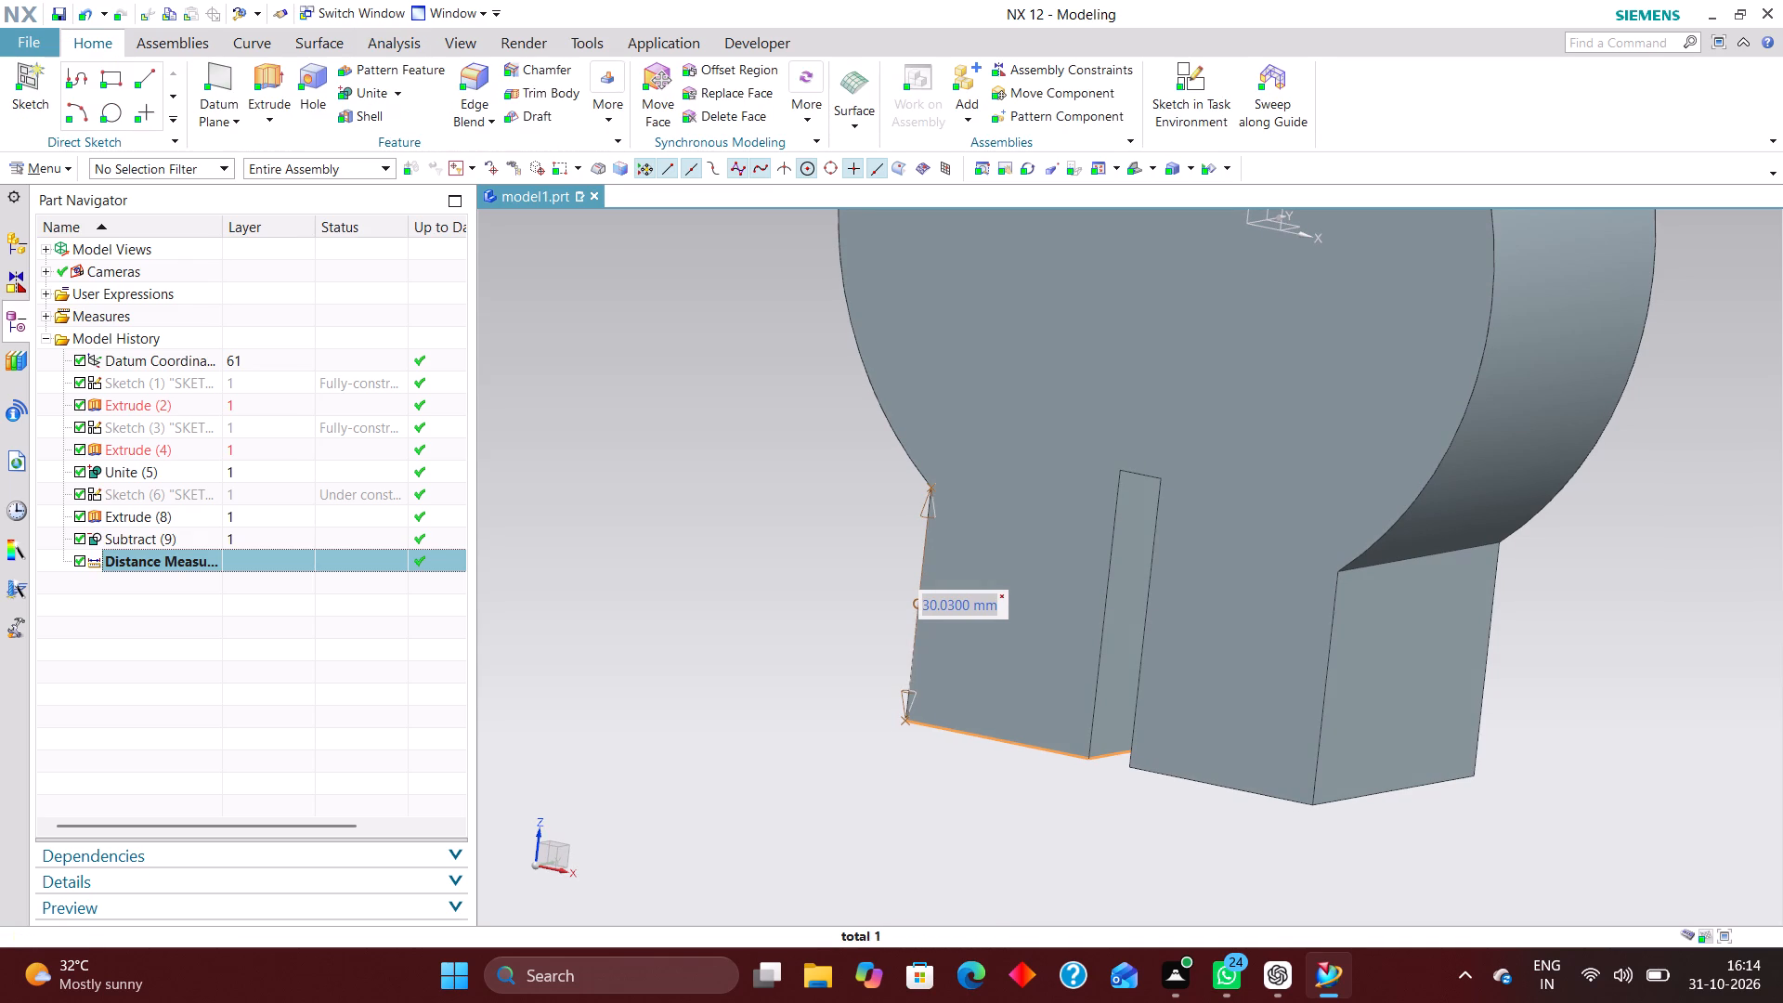
pyautogui.click(1138, 171)
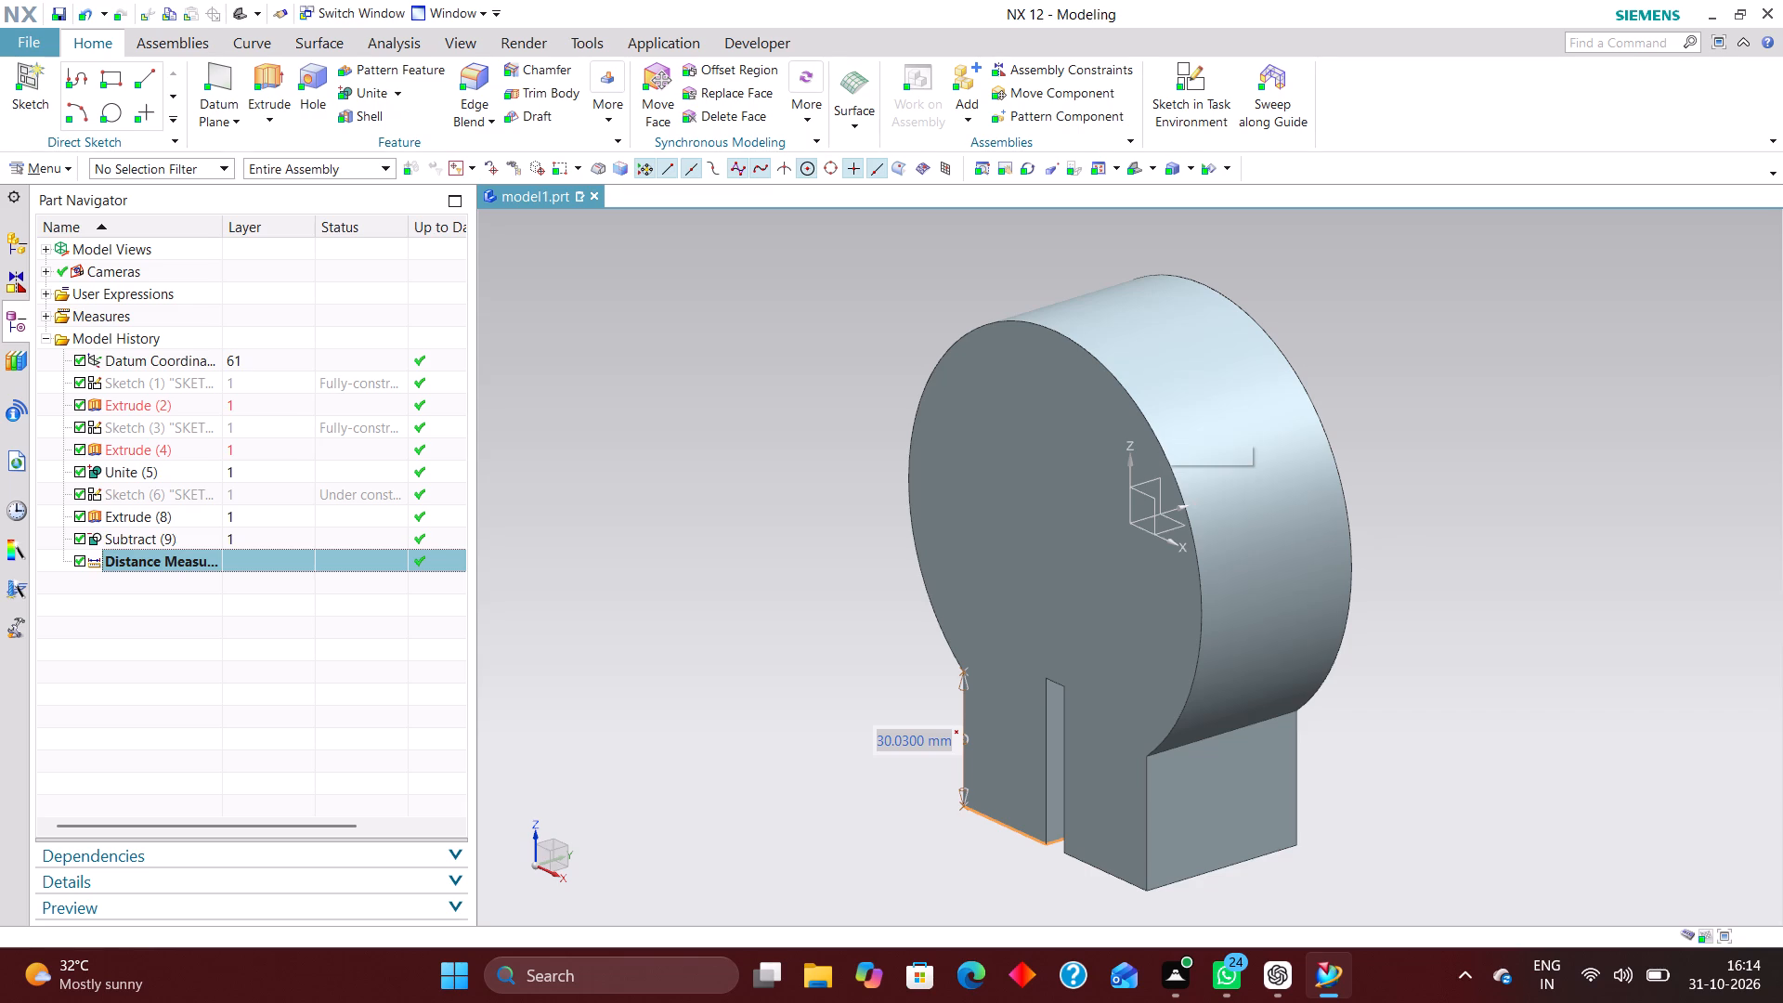
pyautogui.scroll(-2, 1288, 395)
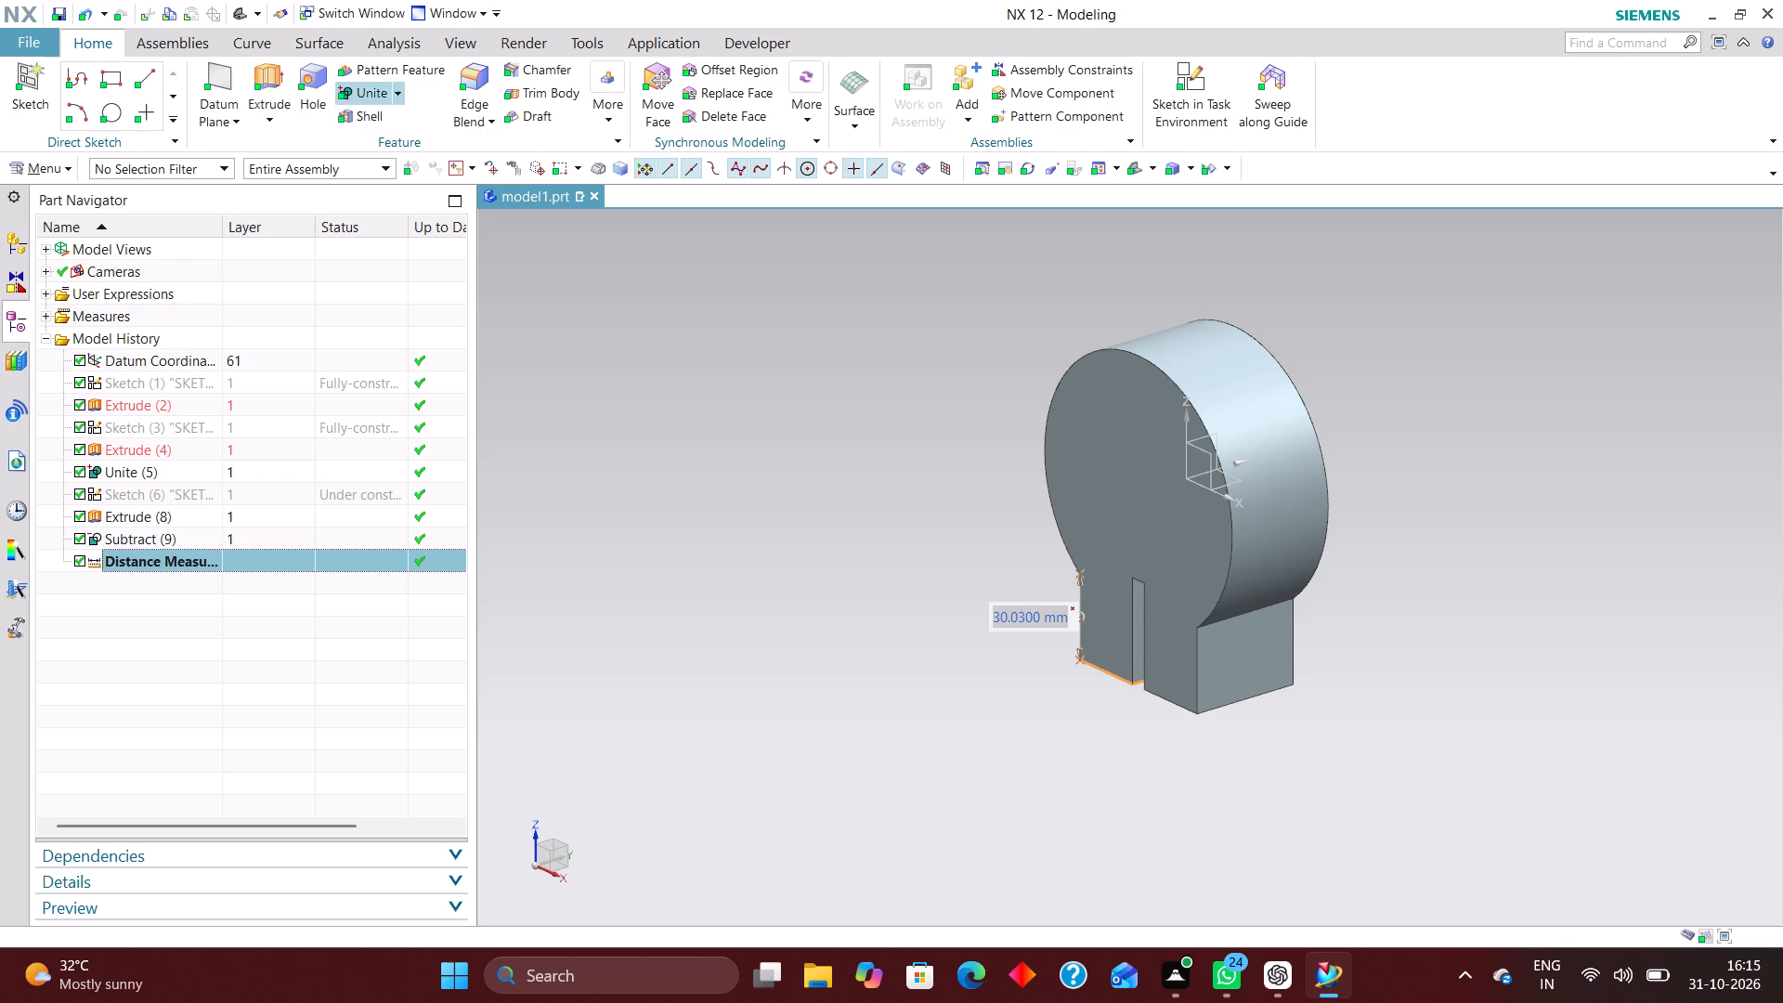
pyautogui.click(310, 77)
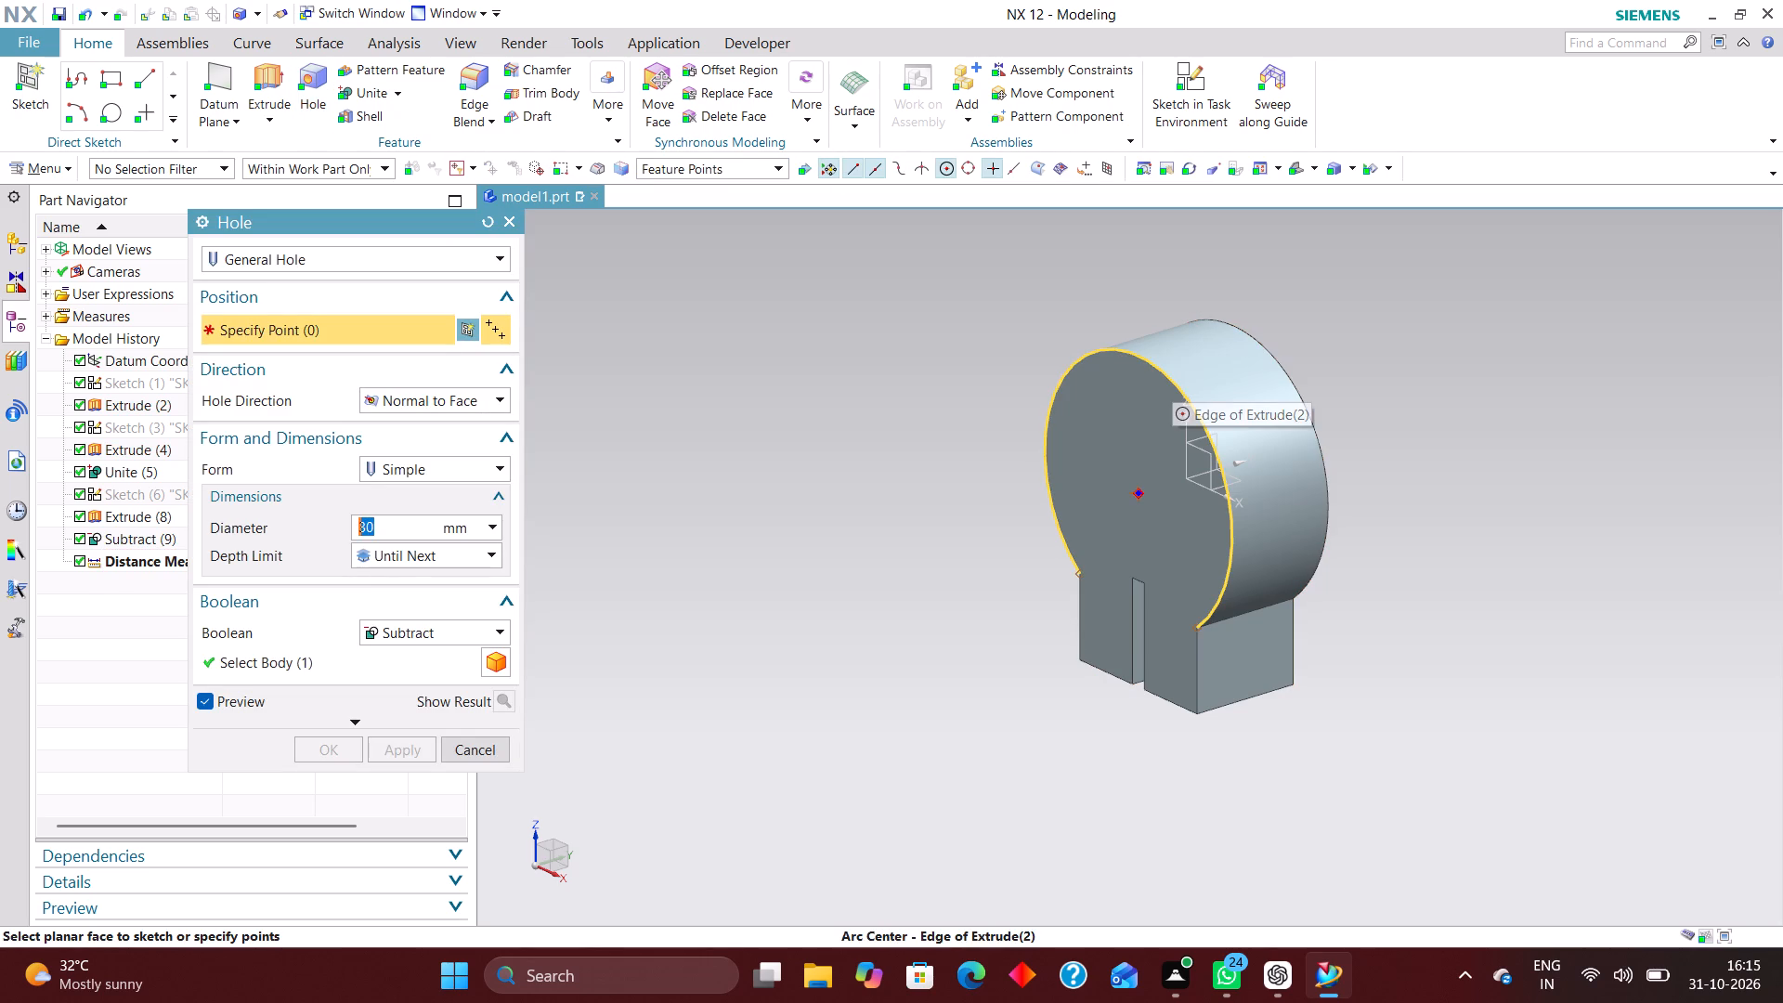
pyautogui.click(1168, 378)
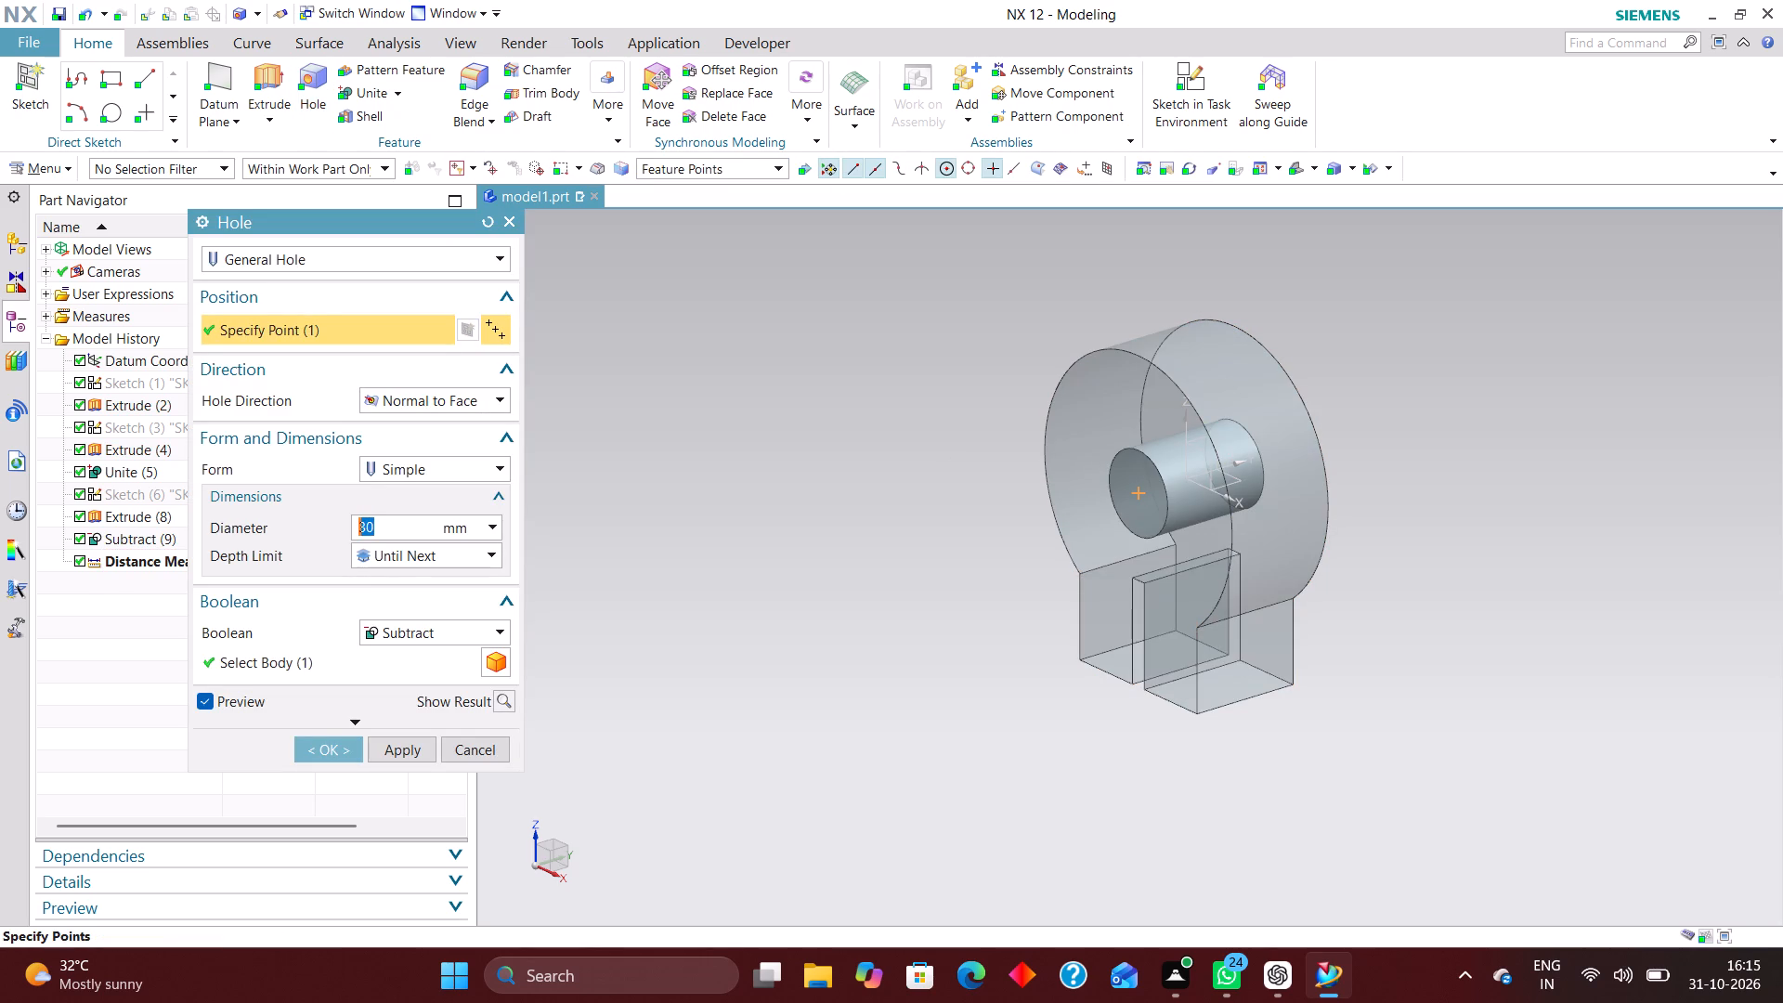
pyautogui.write('64')
pyautogui.press('Return')
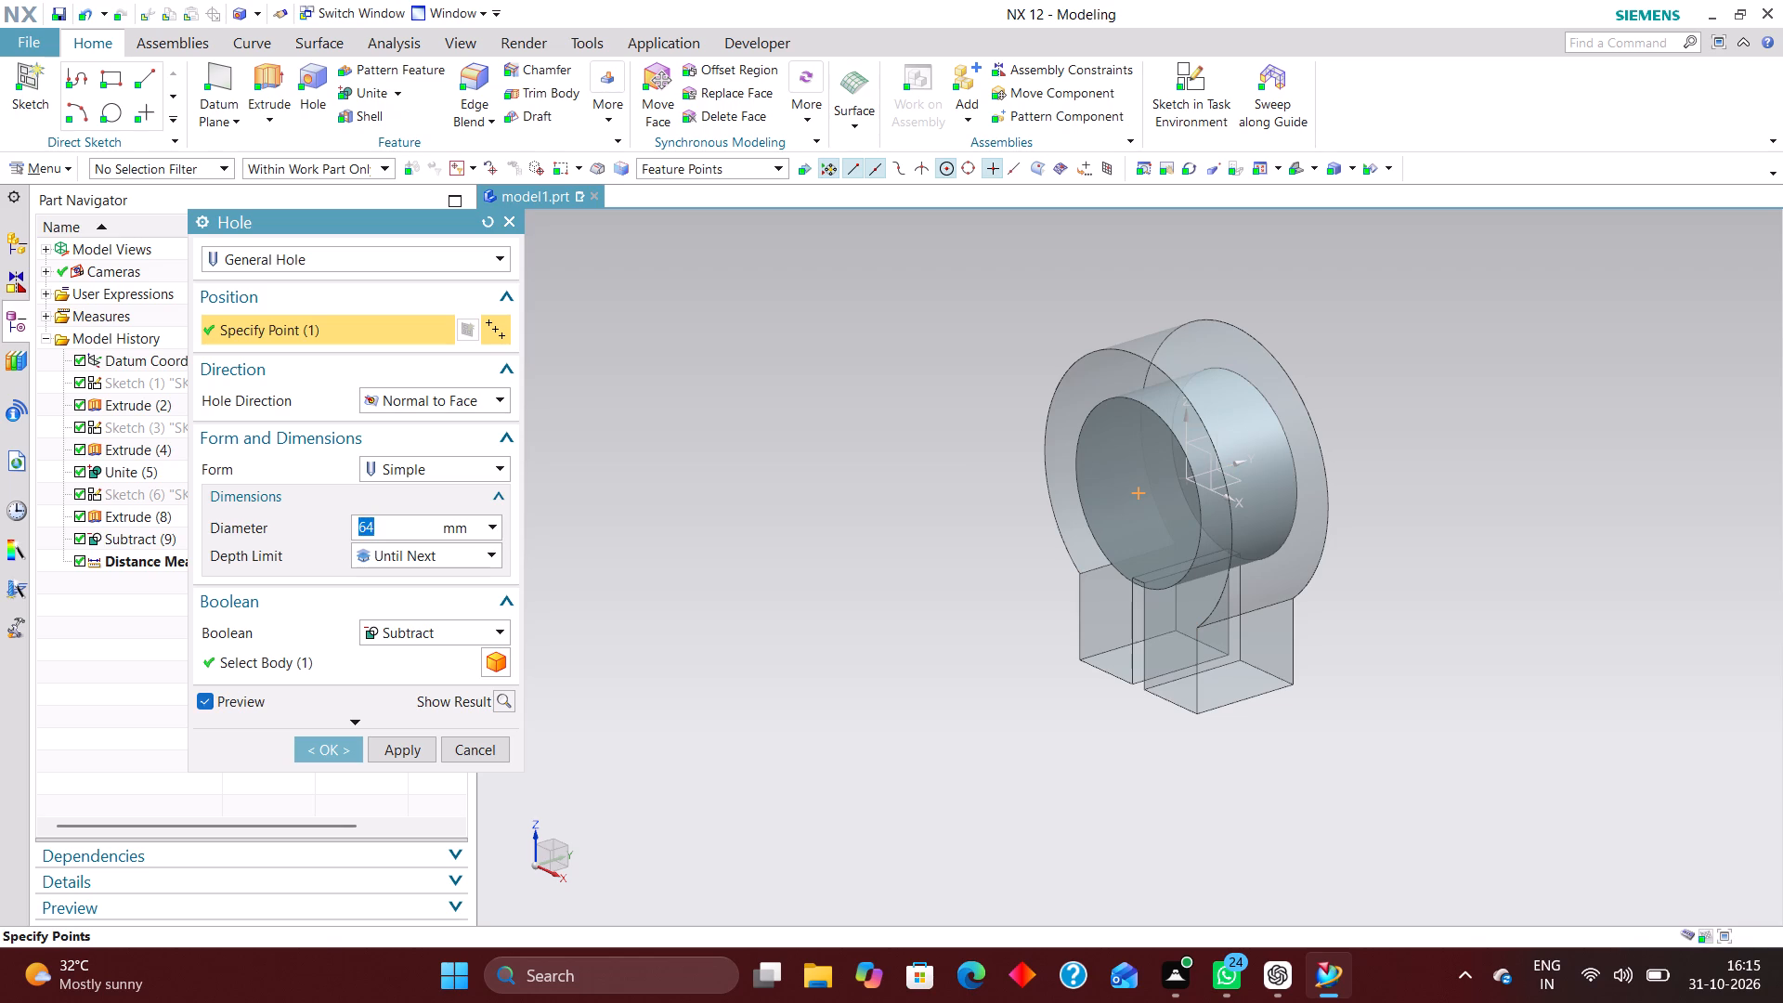
pyautogui.click(328, 744)
# Examine the bracket from several angles, including its hole and the saved distance measurement on the base.
pyautogui.moveTo(783, 584); pyautogui.dragTo(870, 568, button='middle')
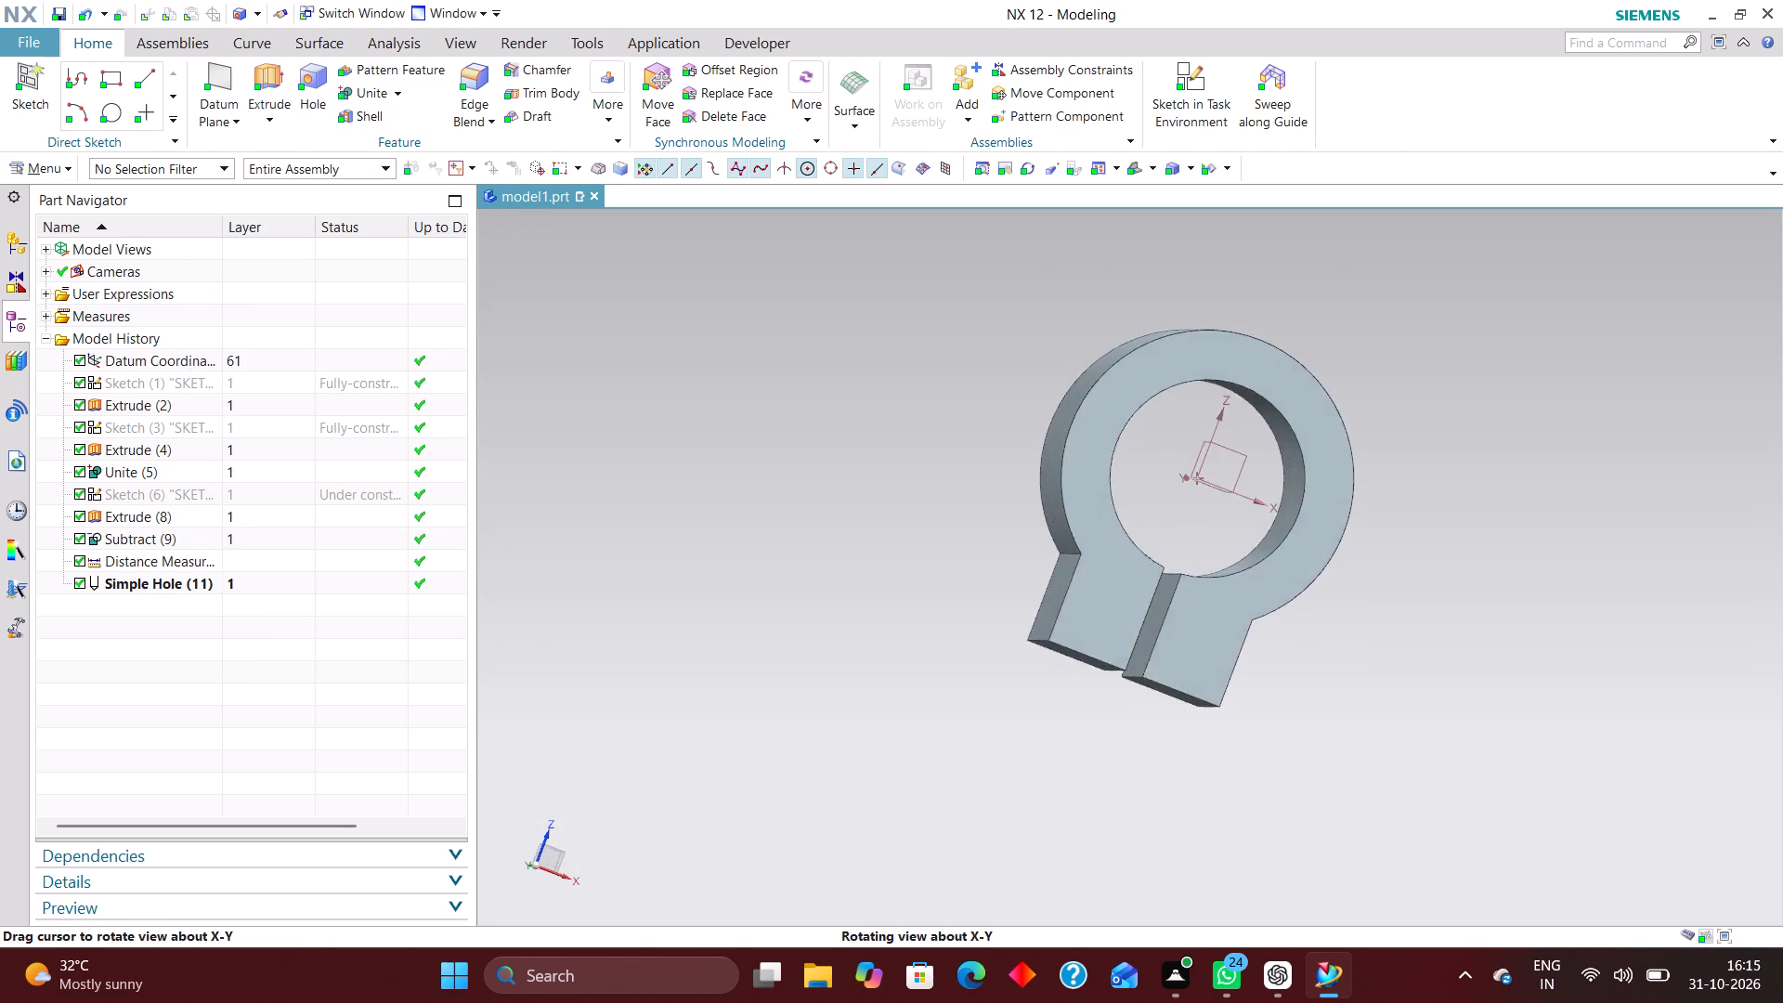
pyautogui.moveTo(870, 568); pyautogui.dragTo(787, 550, button='middle')
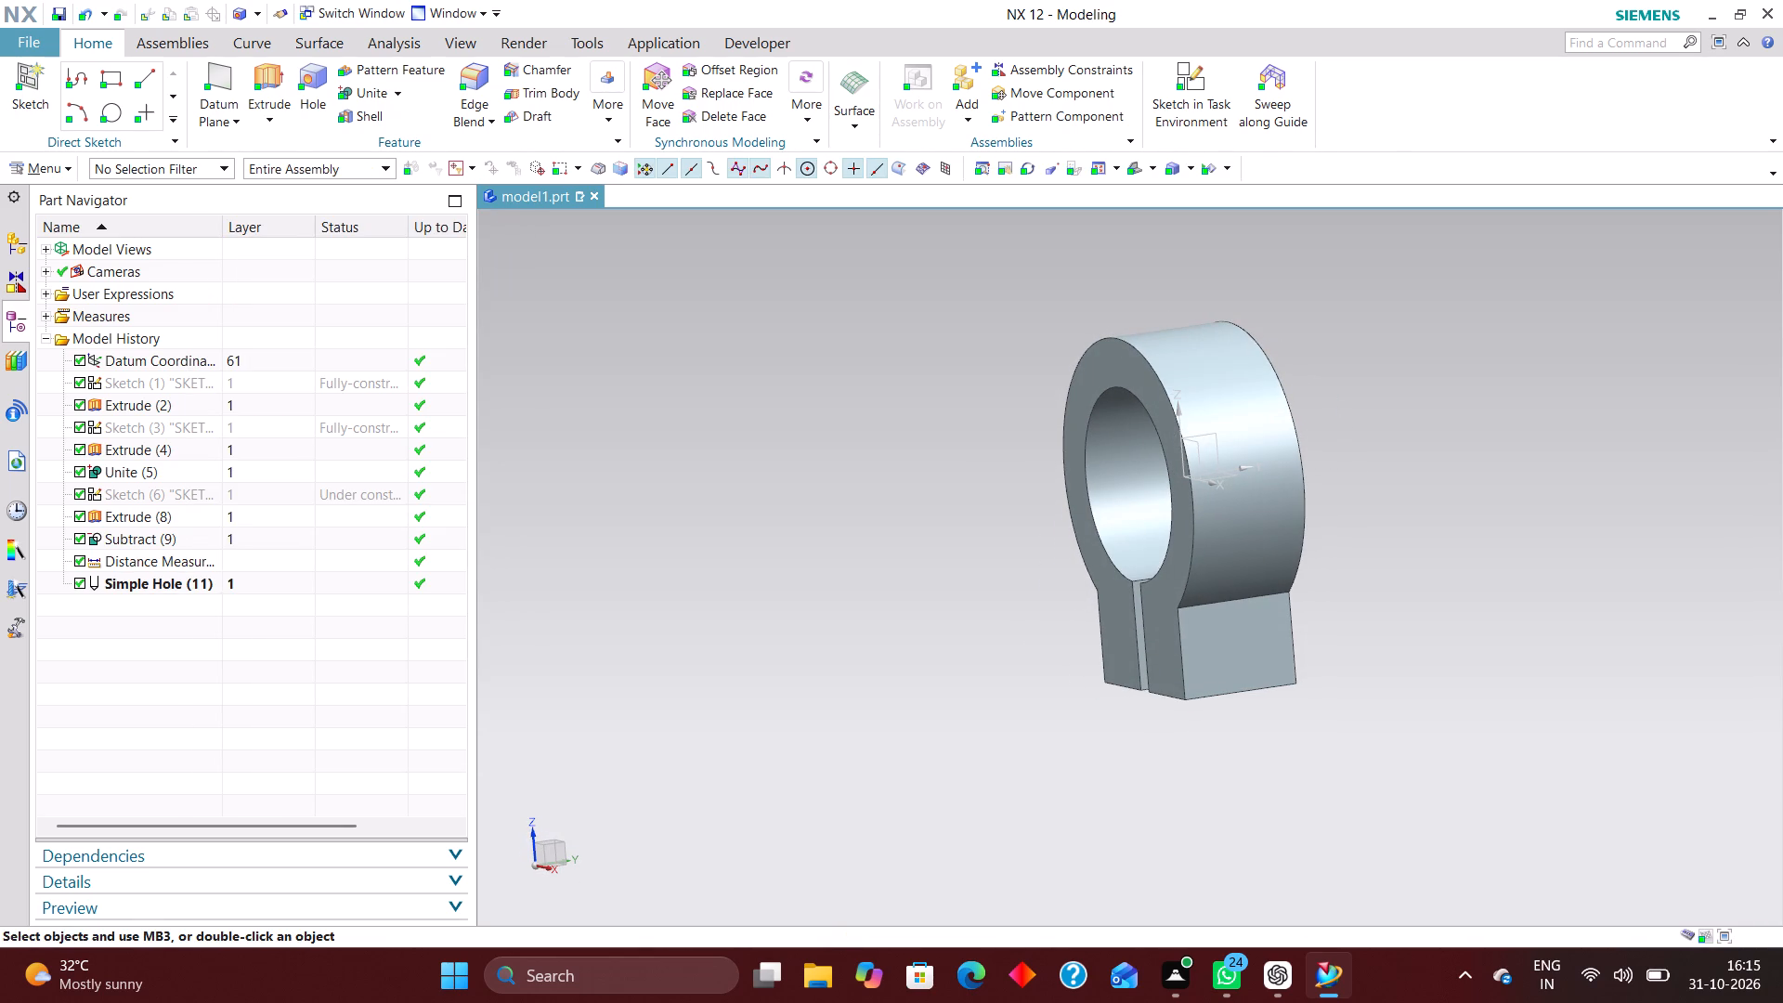
pyautogui.click(1133, 160)
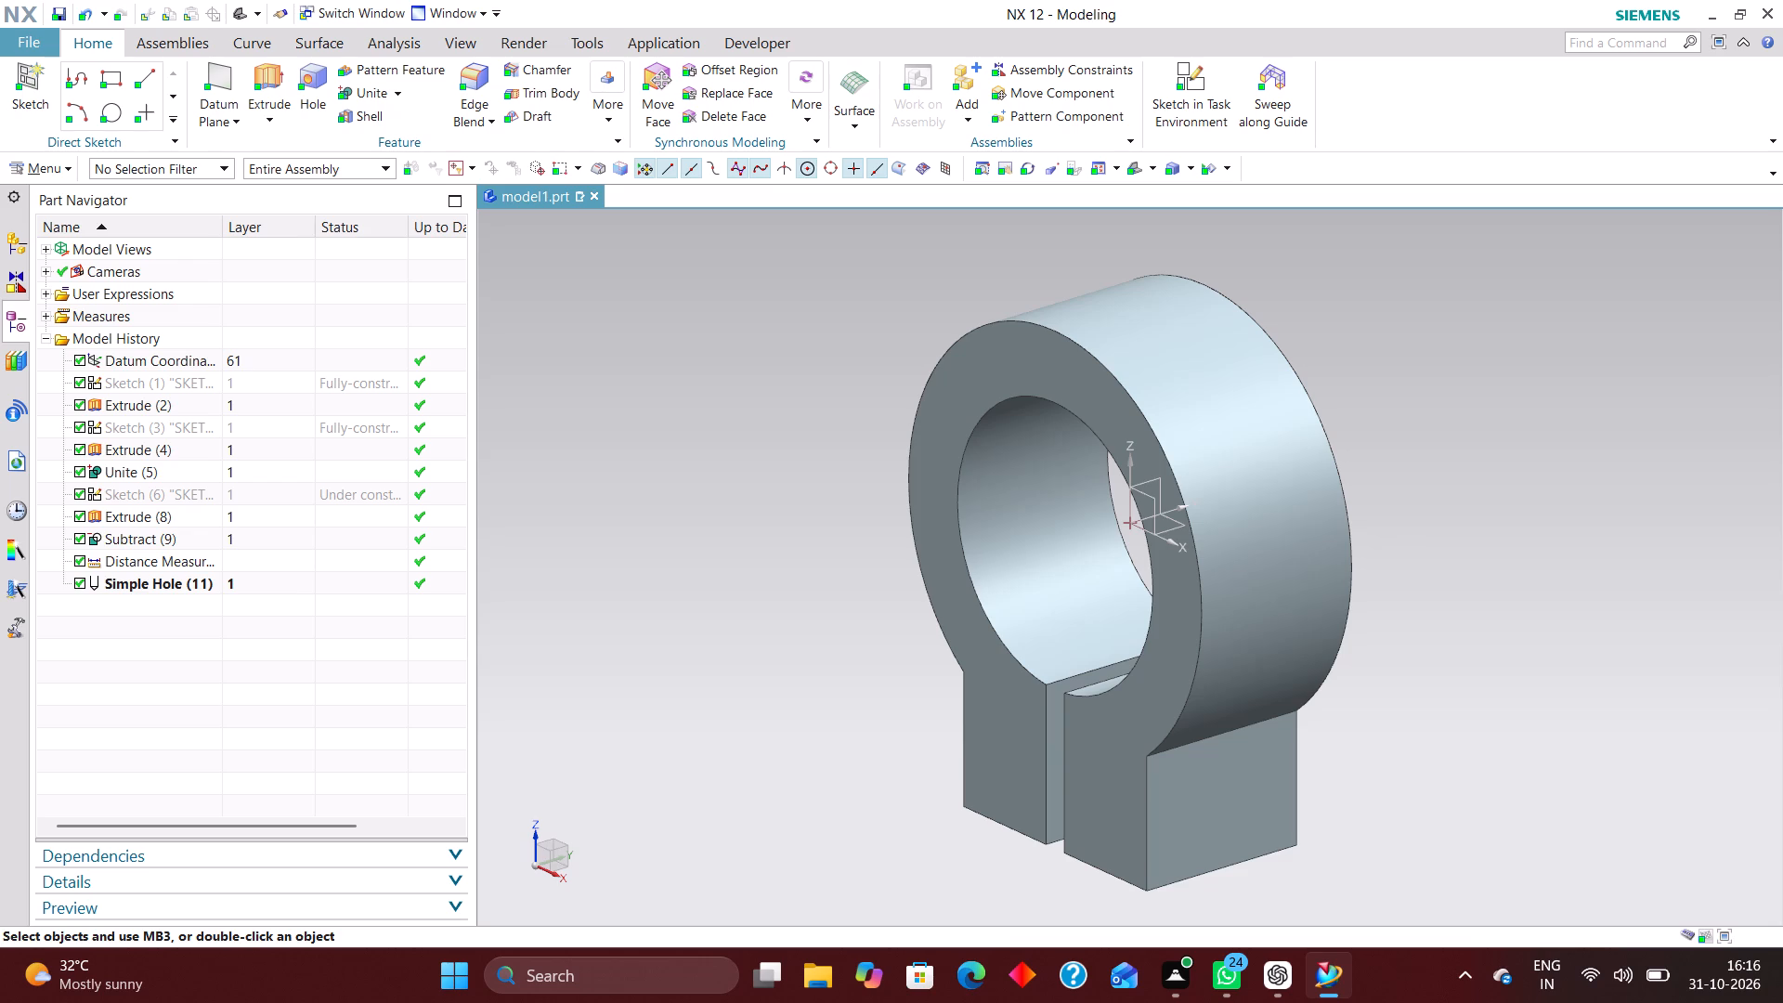
pyautogui.click(1135, 172)
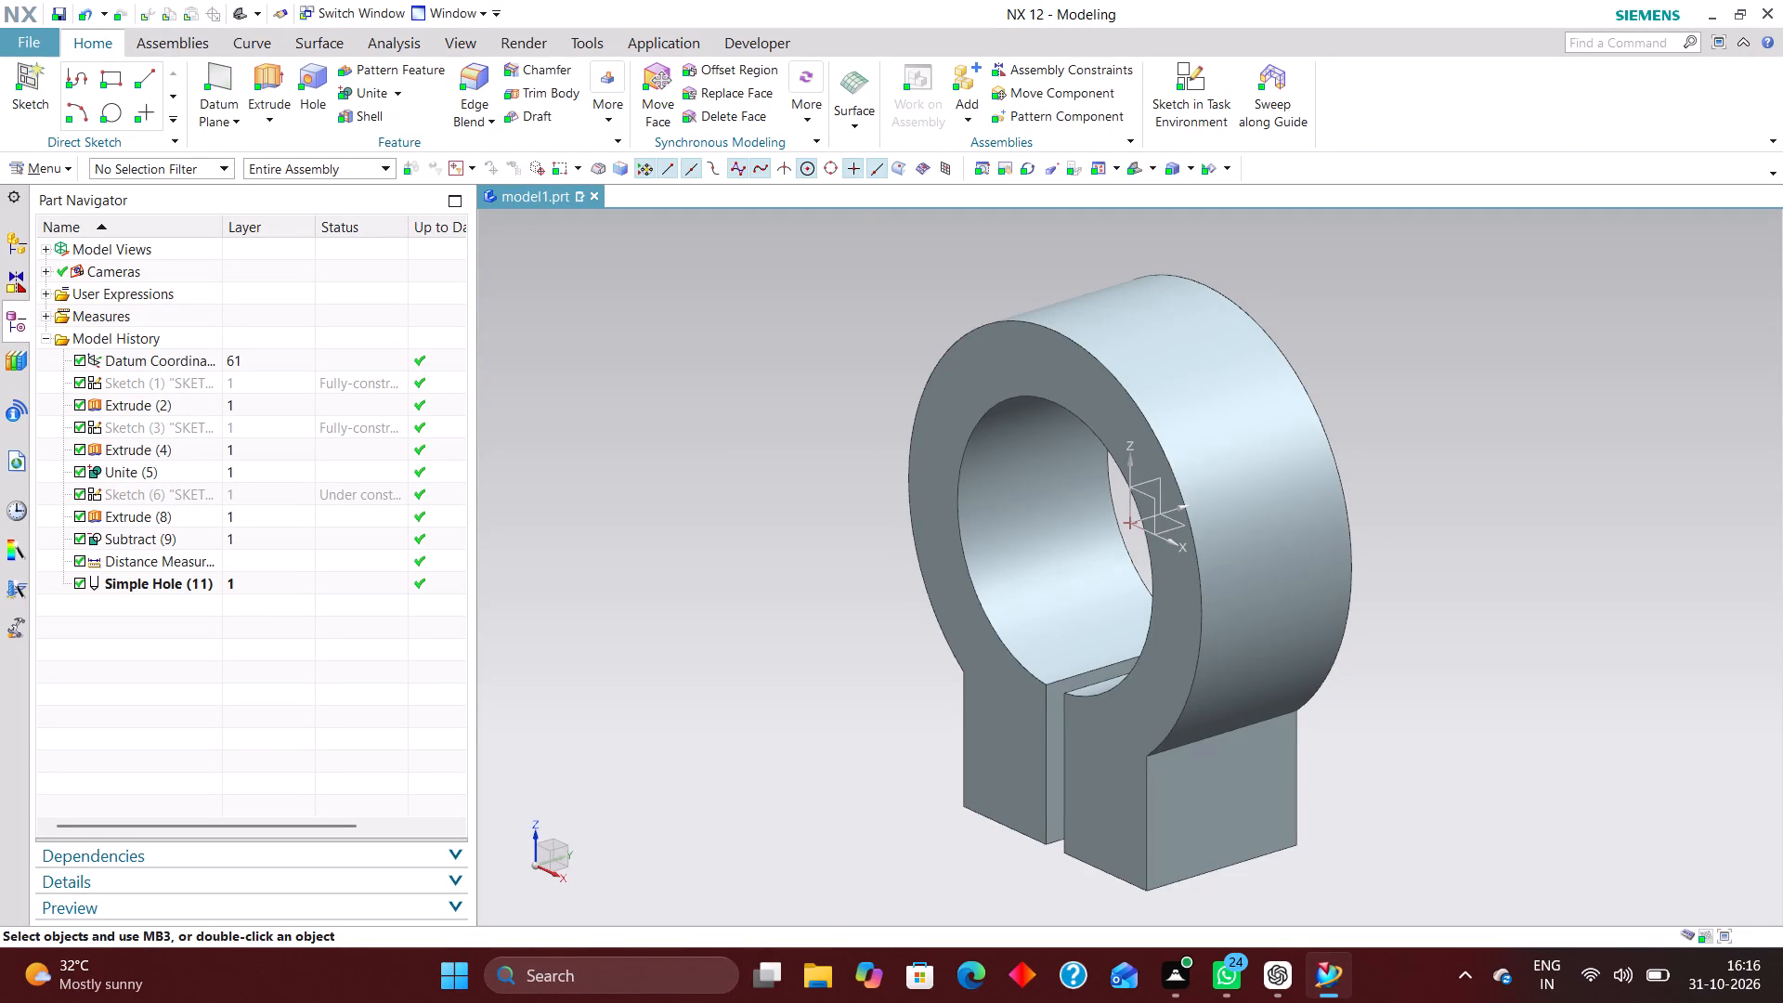
pyautogui.press('End')
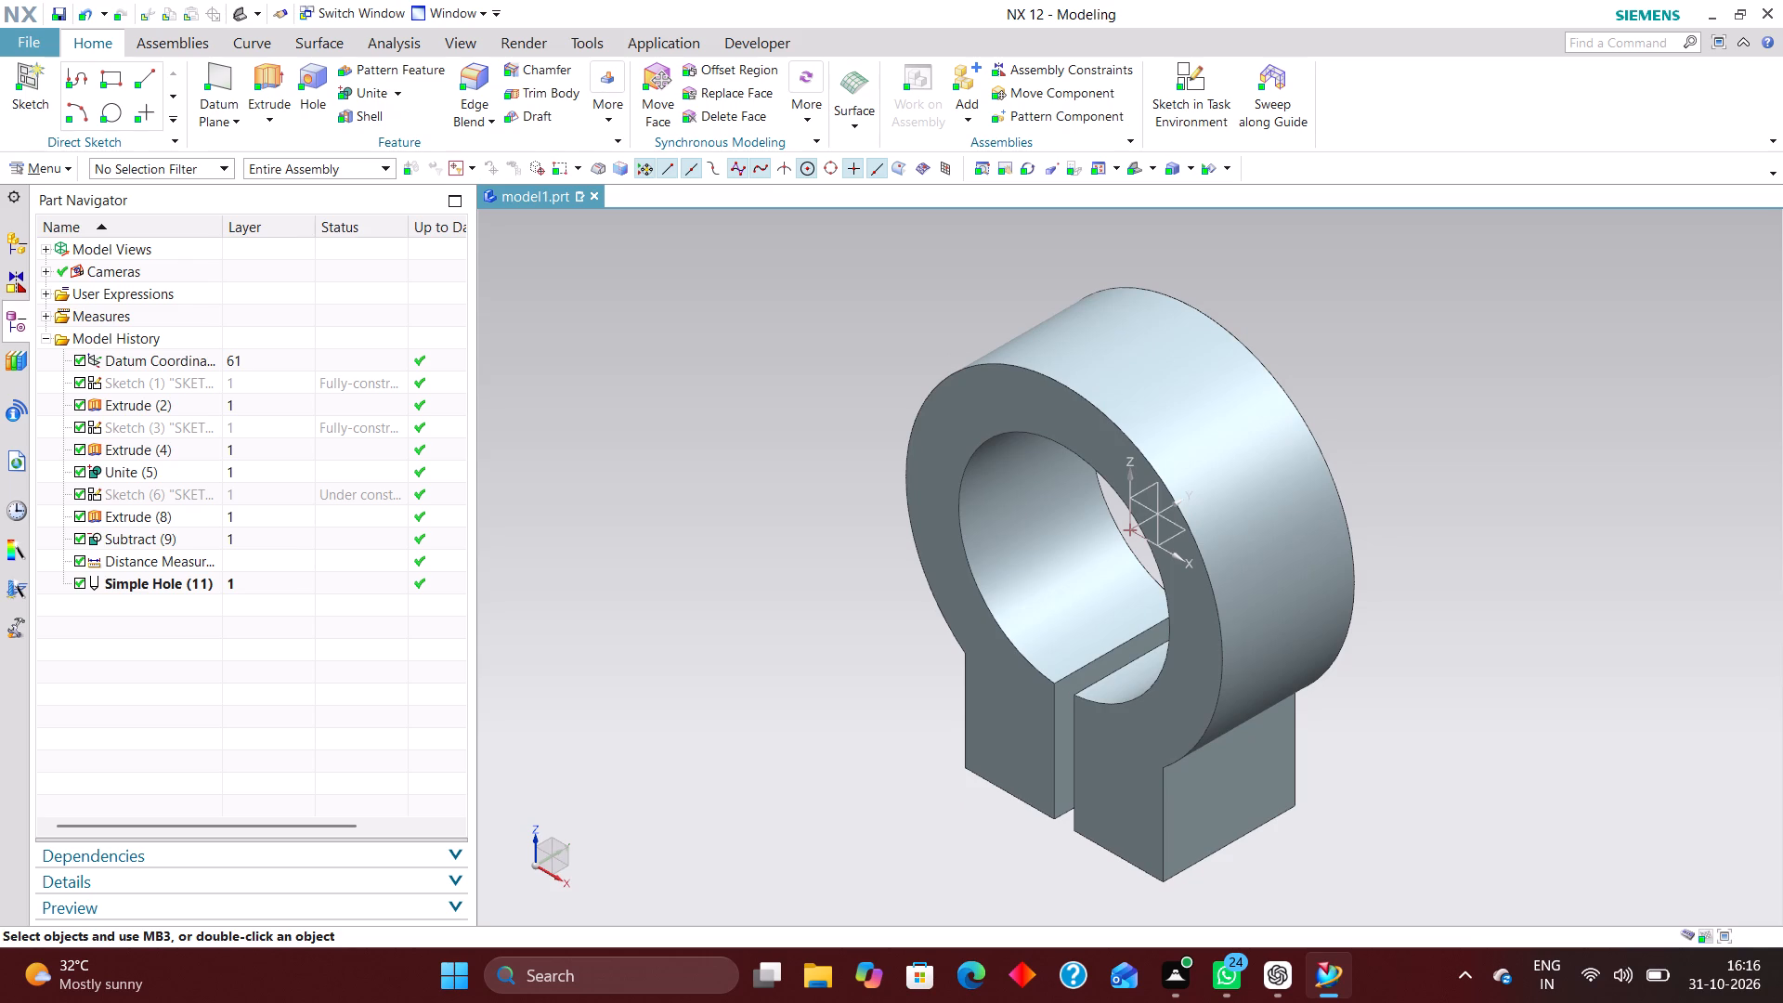
pyautogui.click(293, 588)
pyautogui.moveTo(761, 568); pyautogui.dragTo(790, 547, button='middle')
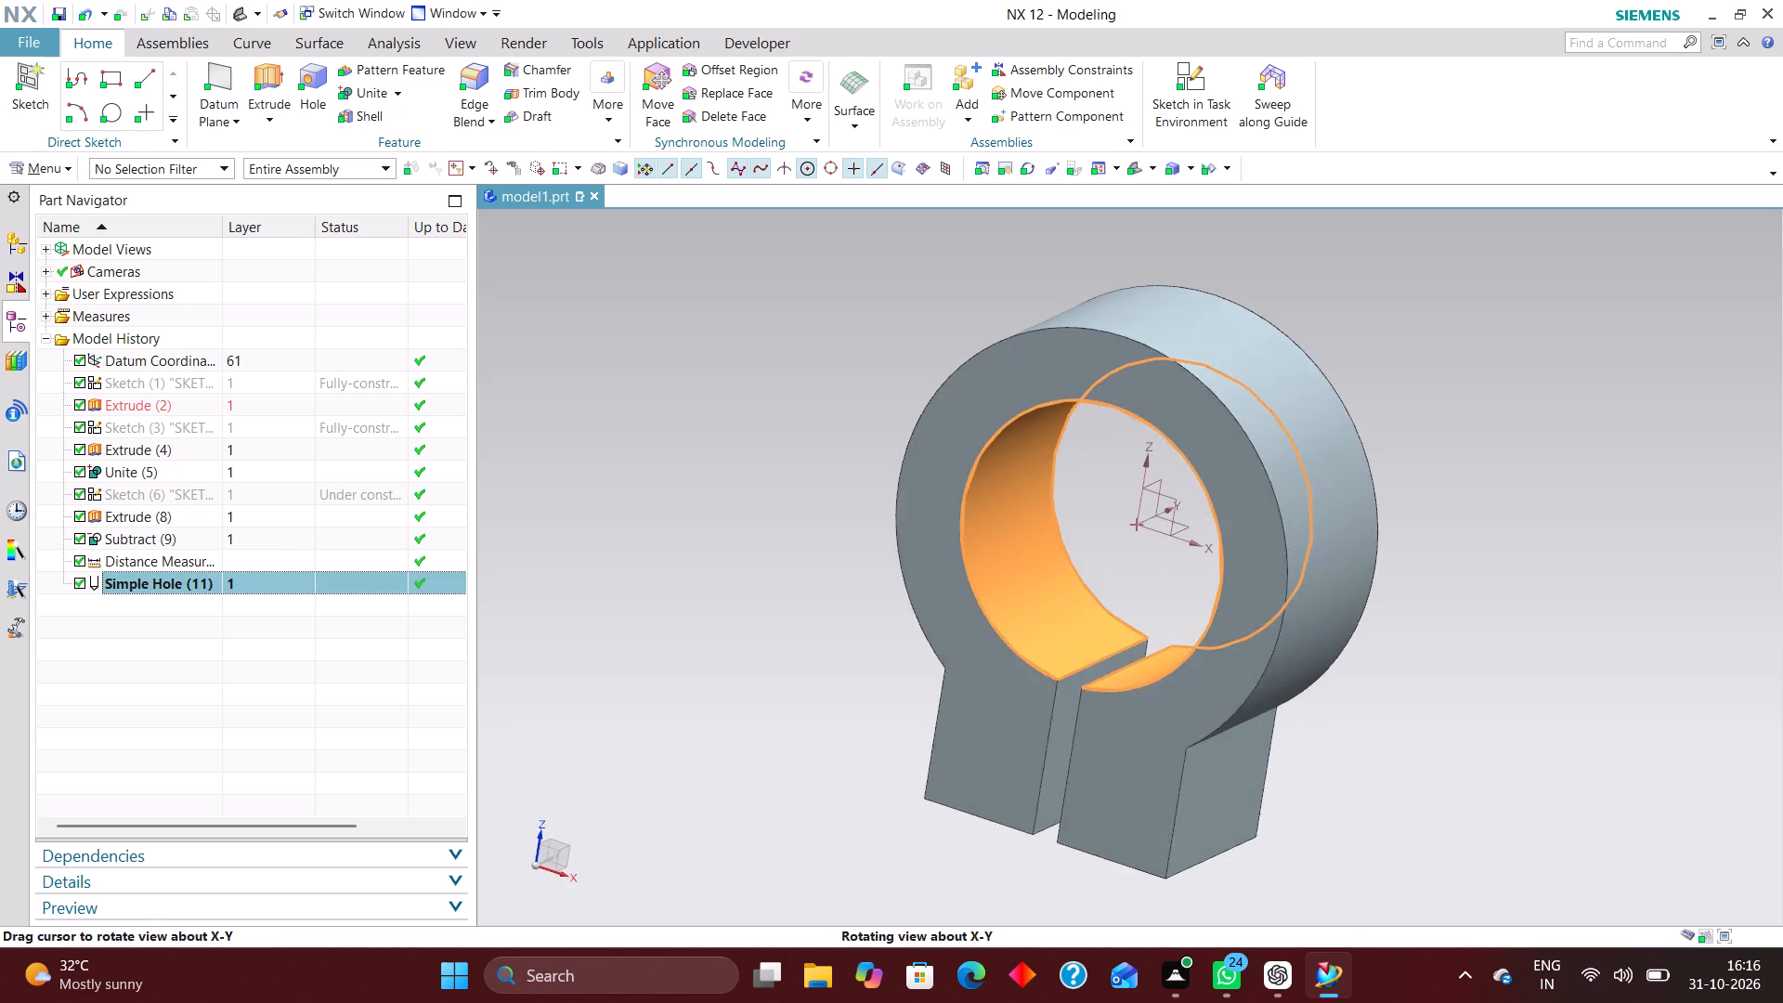
pyautogui.moveTo(790, 547); pyautogui.dragTo(795, 544, button='middle')
pyautogui.scroll(1, 791, 541)
pyautogui.click(288, 555)
pyautogui.moveTo(644, 585); pyautogui.dragTo(735, 554, button='middle')
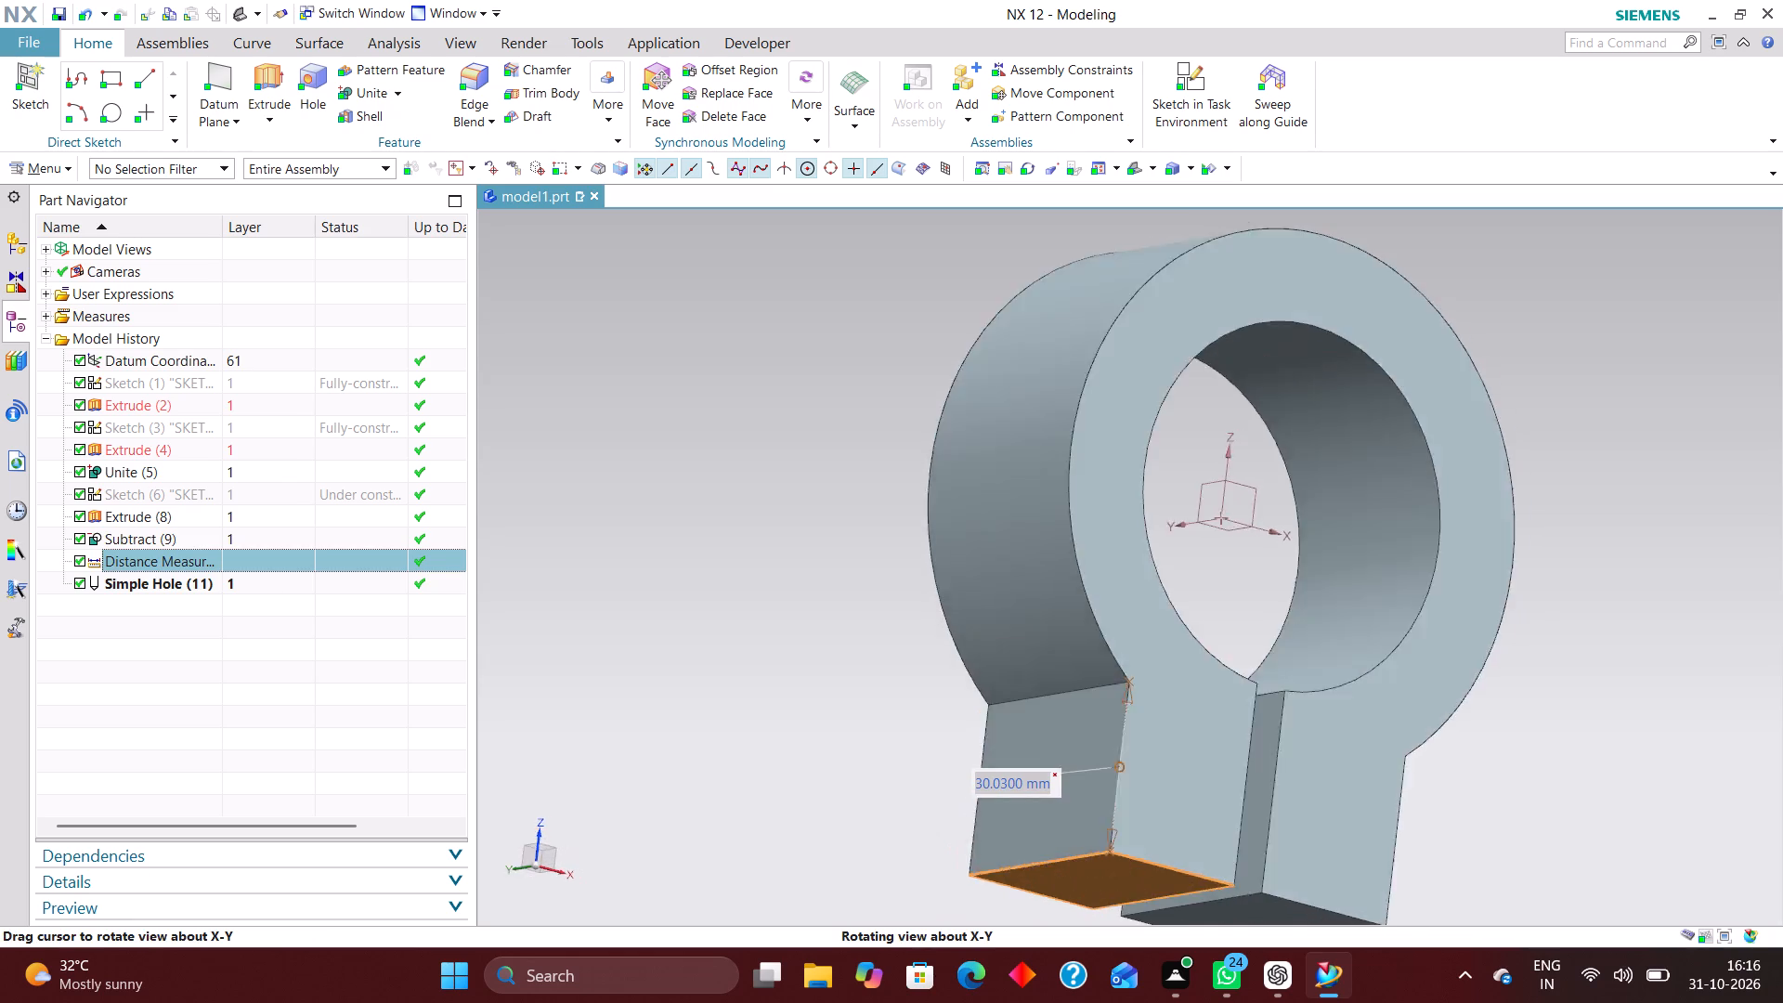
pyautogui.moveTo(735, 554); pyautogui.dragTo(669, 563, button='middle')
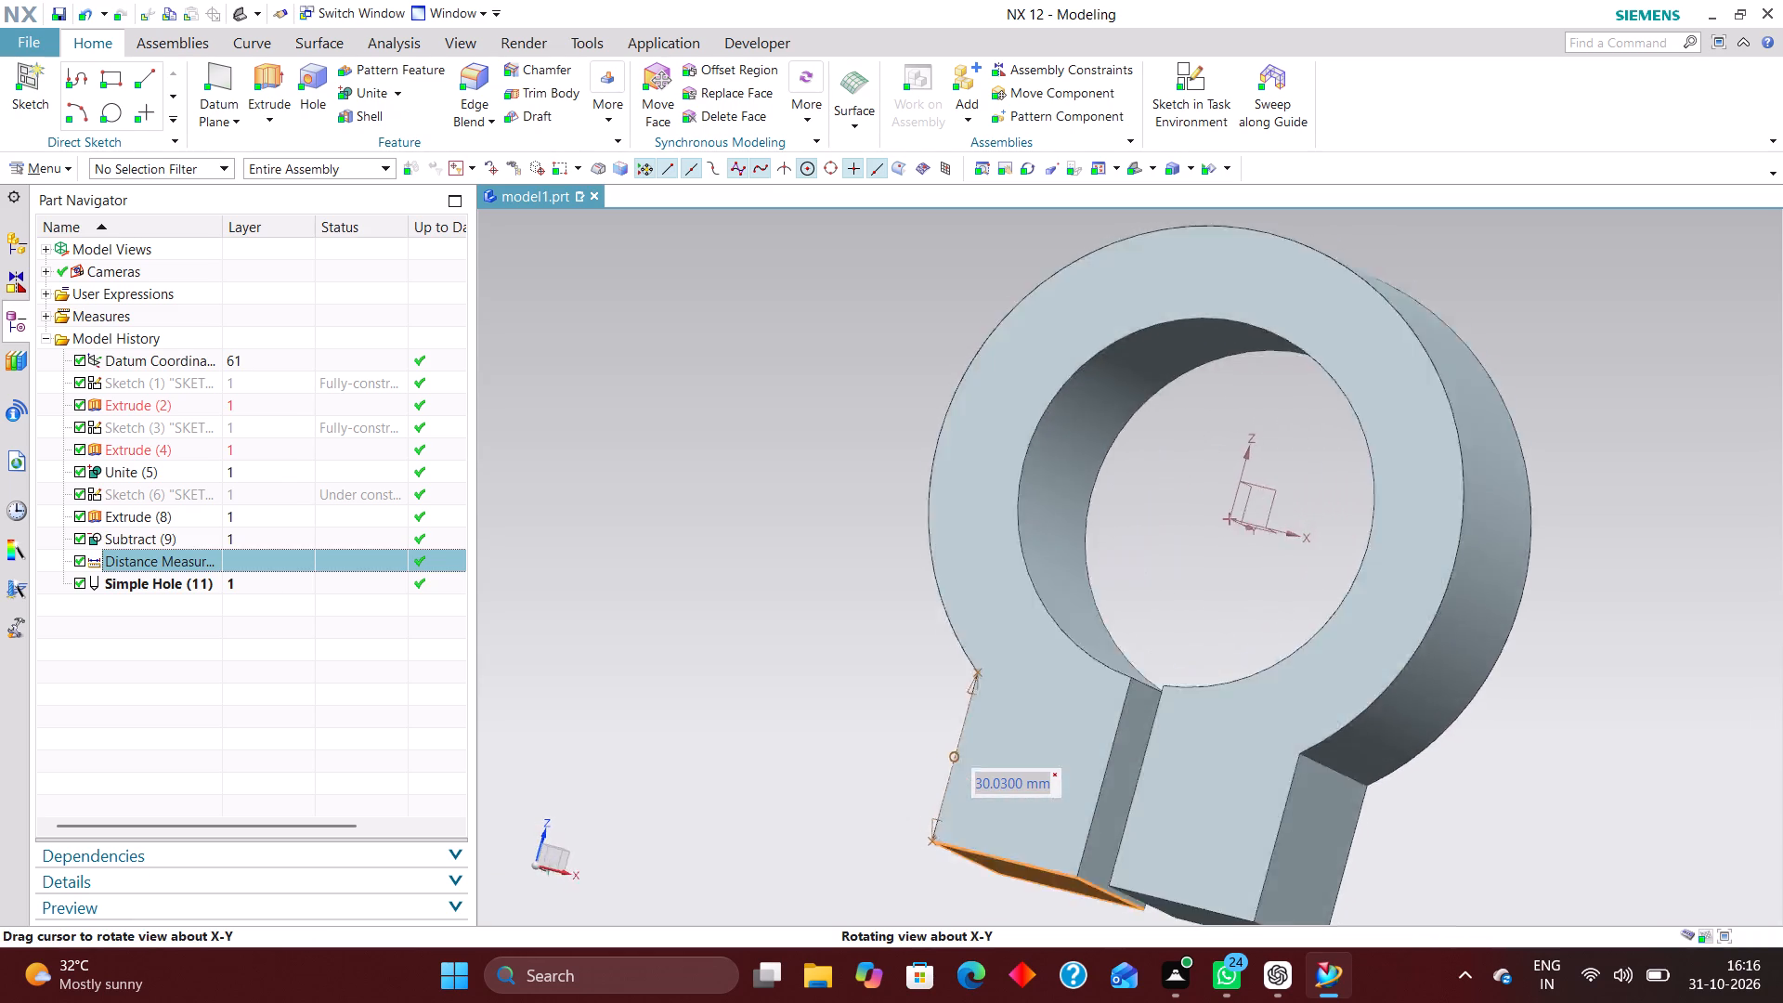
pyautogui.moveTo(669, 563); pyautogui.dragTo(607, 582, button='middle')
pyautogui.click(1133, 171)
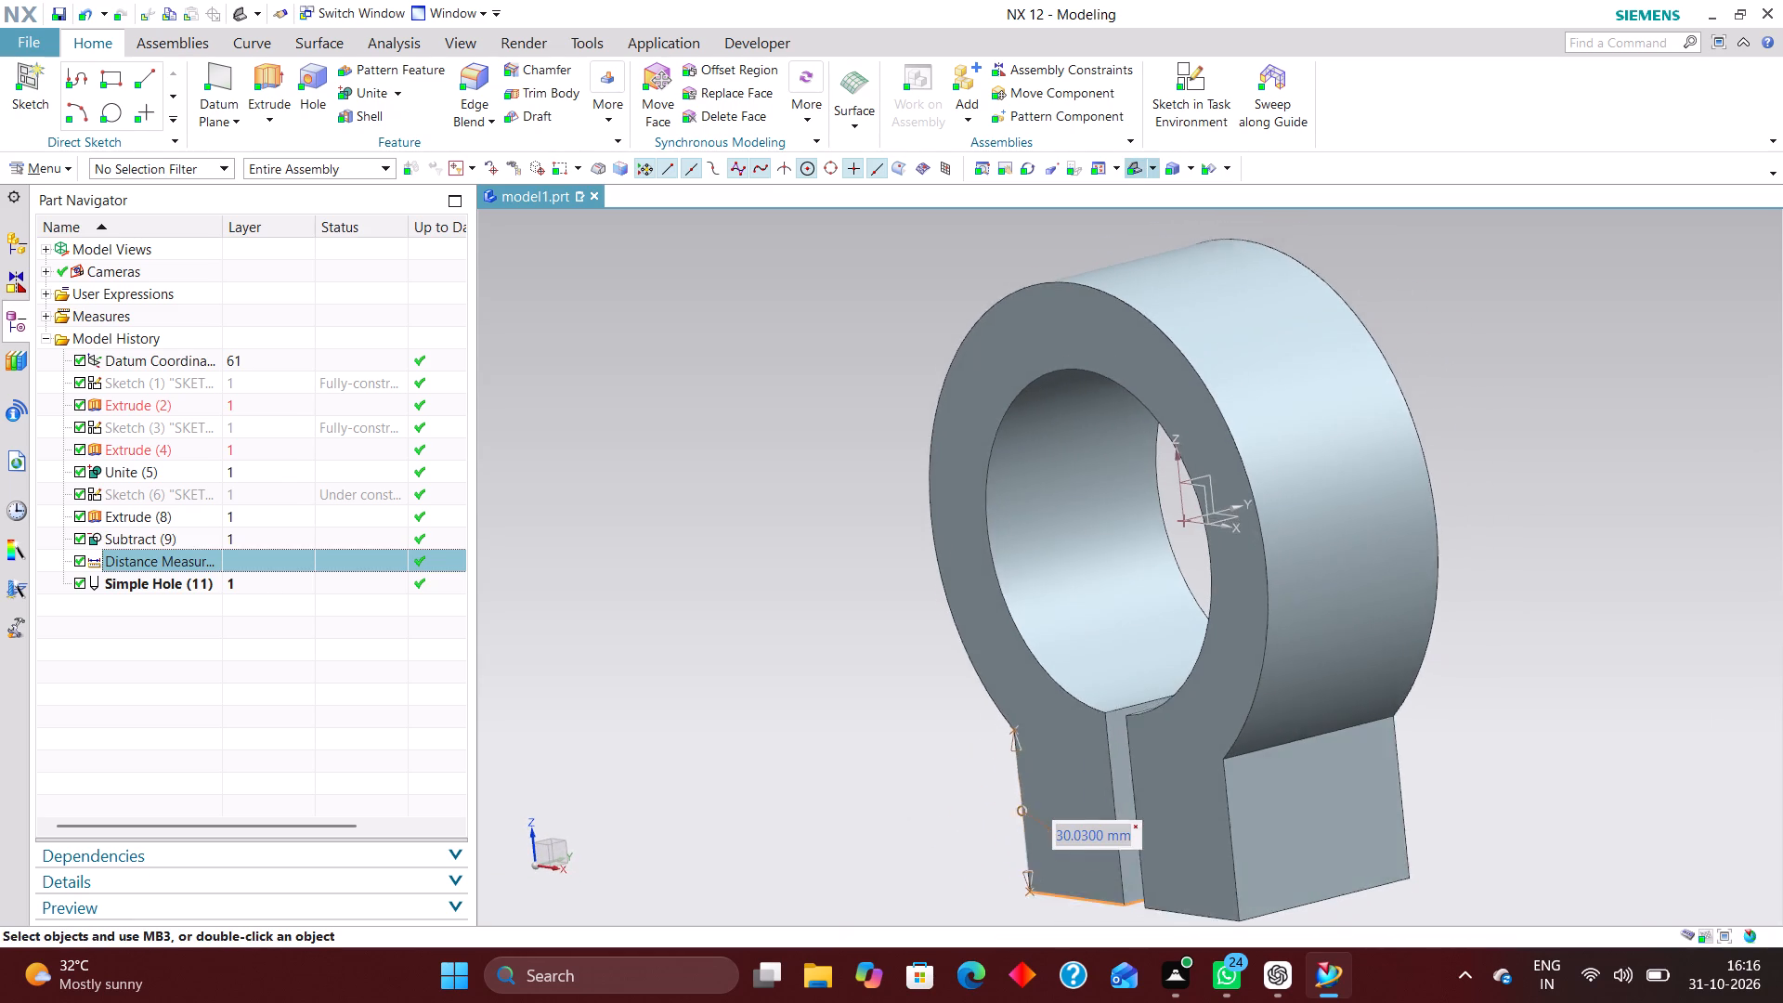
pyautogui.scroll(-1, 780, 406)
pyautogui.moveTo(851, 422); pyautogui.dragTo(898, 385, button='middle')
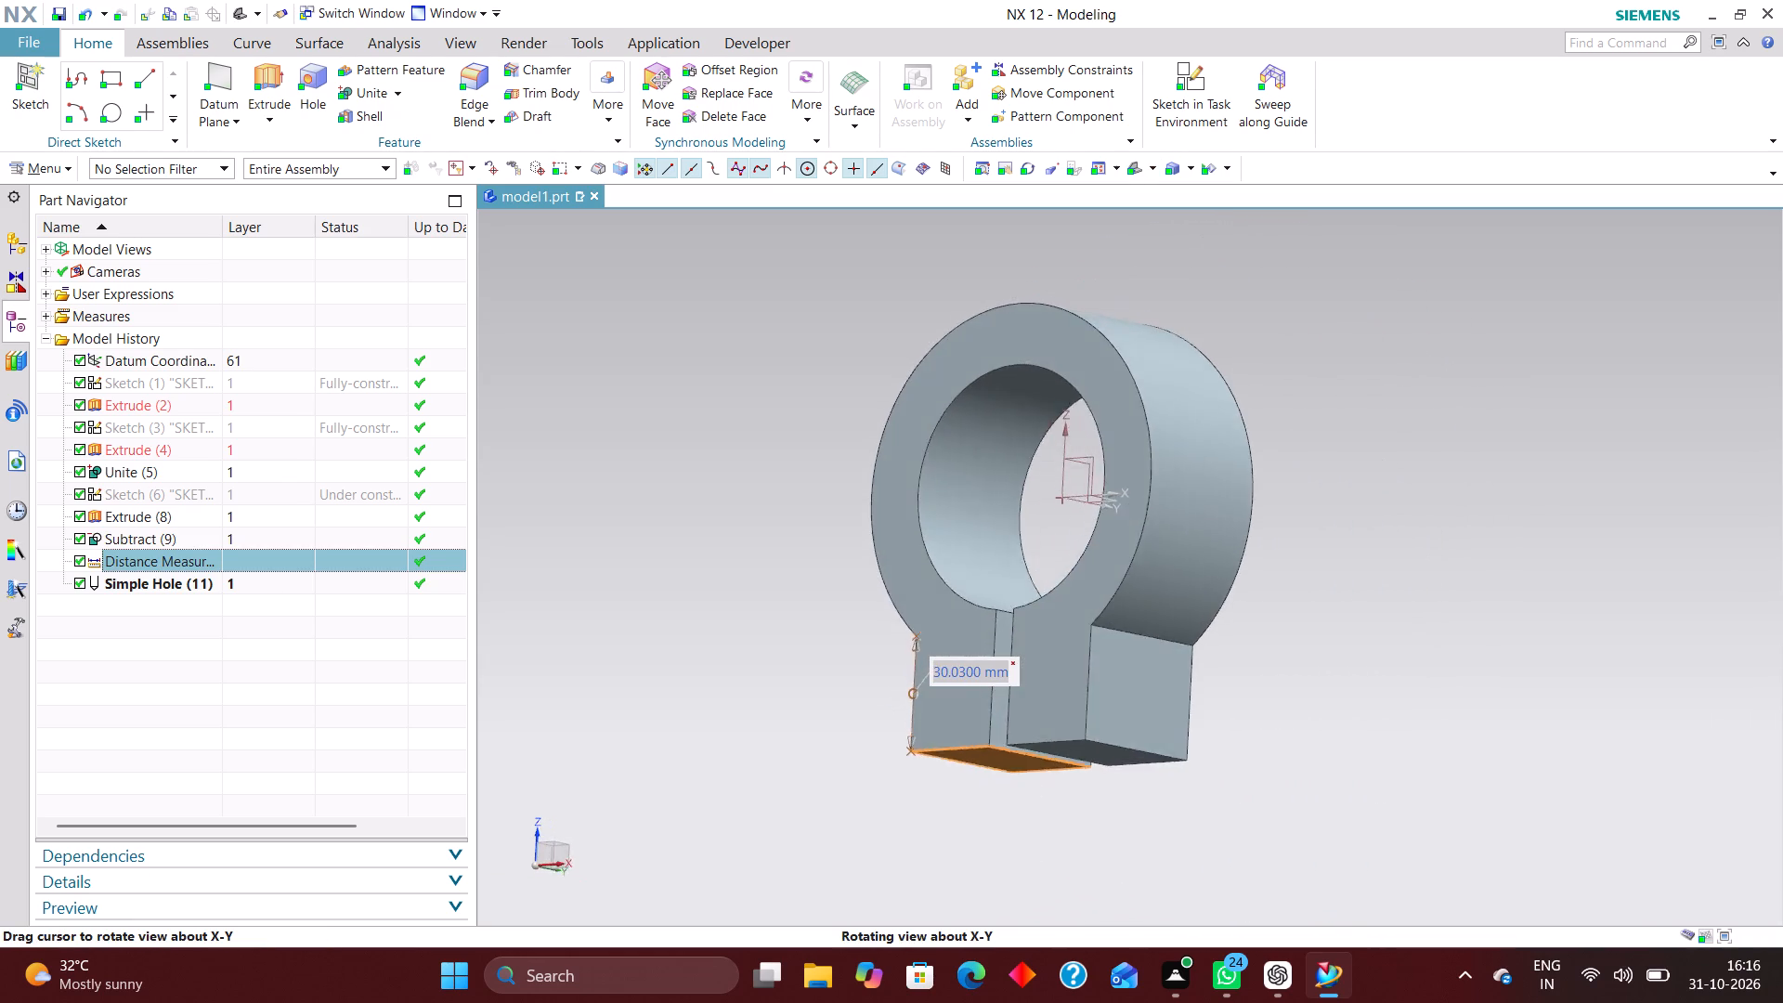
pyautogui.moveTo(898, 385); pyautogui.dragTo(892, 387, button='middle')
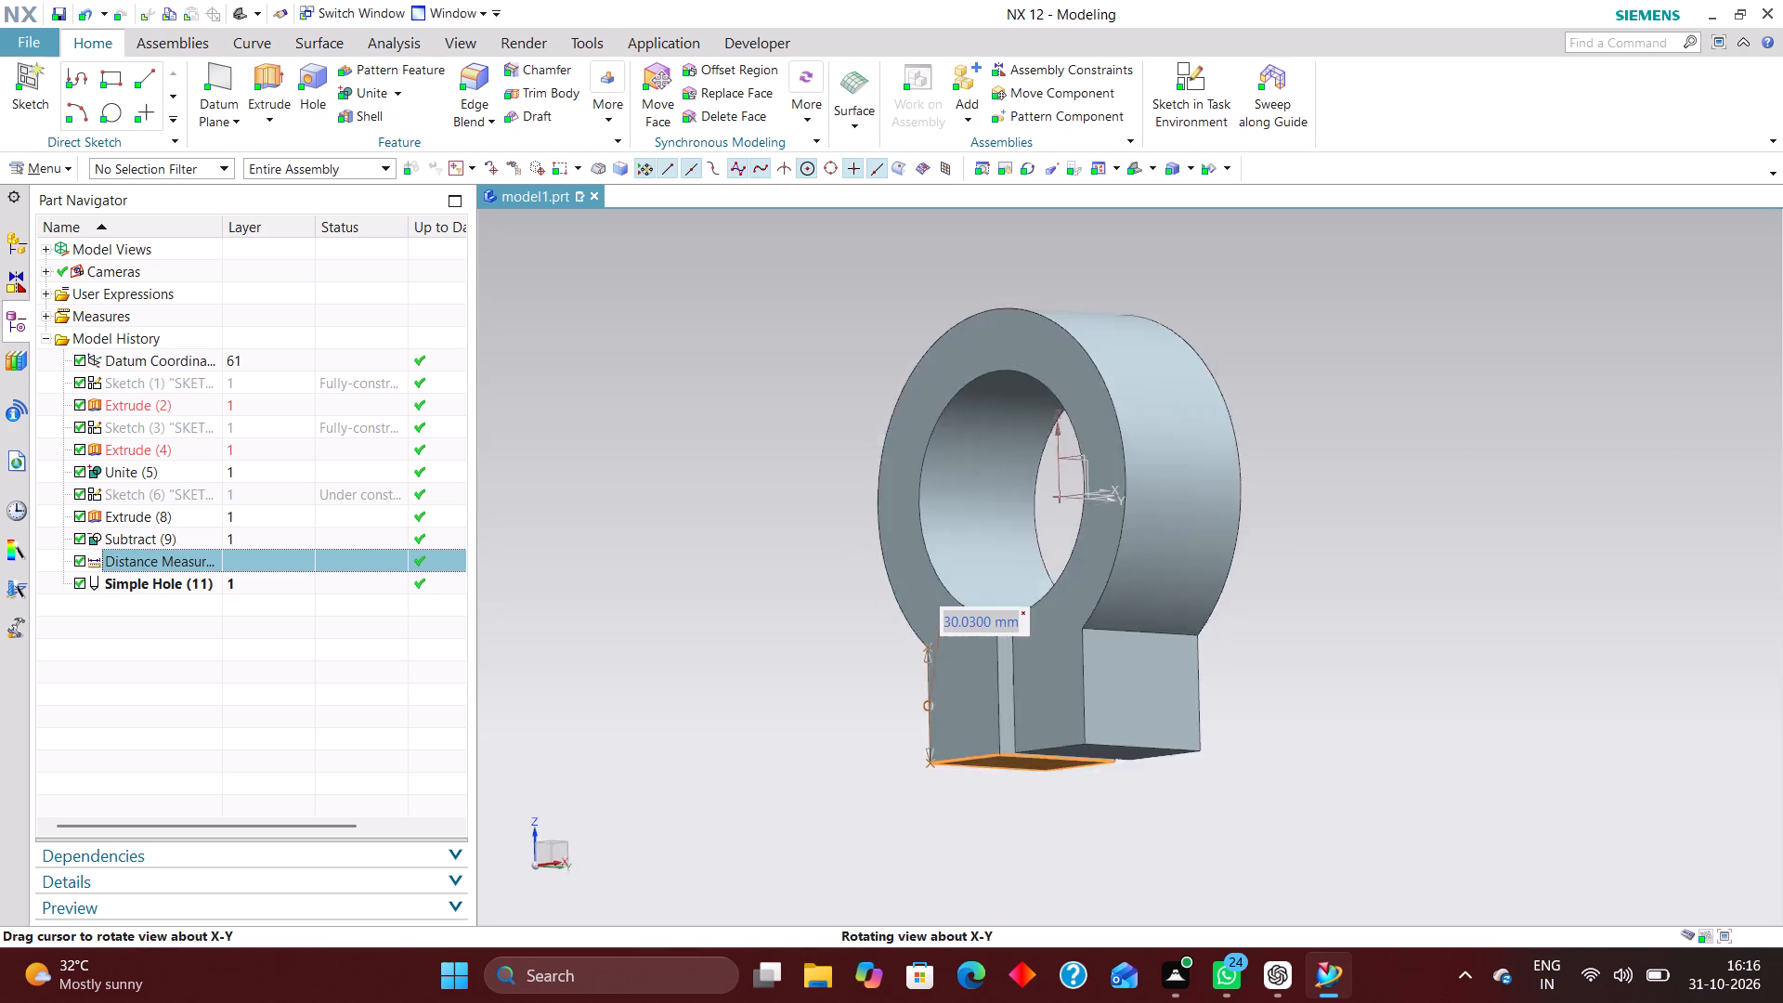
# Create a task-environment sketch on the XZ datum plane and draw a rectangle about 67 by 55 mm overlapping the round body's +X side.
pyautogui.moveTo(892, 387); pyautogui.dragTo(884, 419, button='middle')
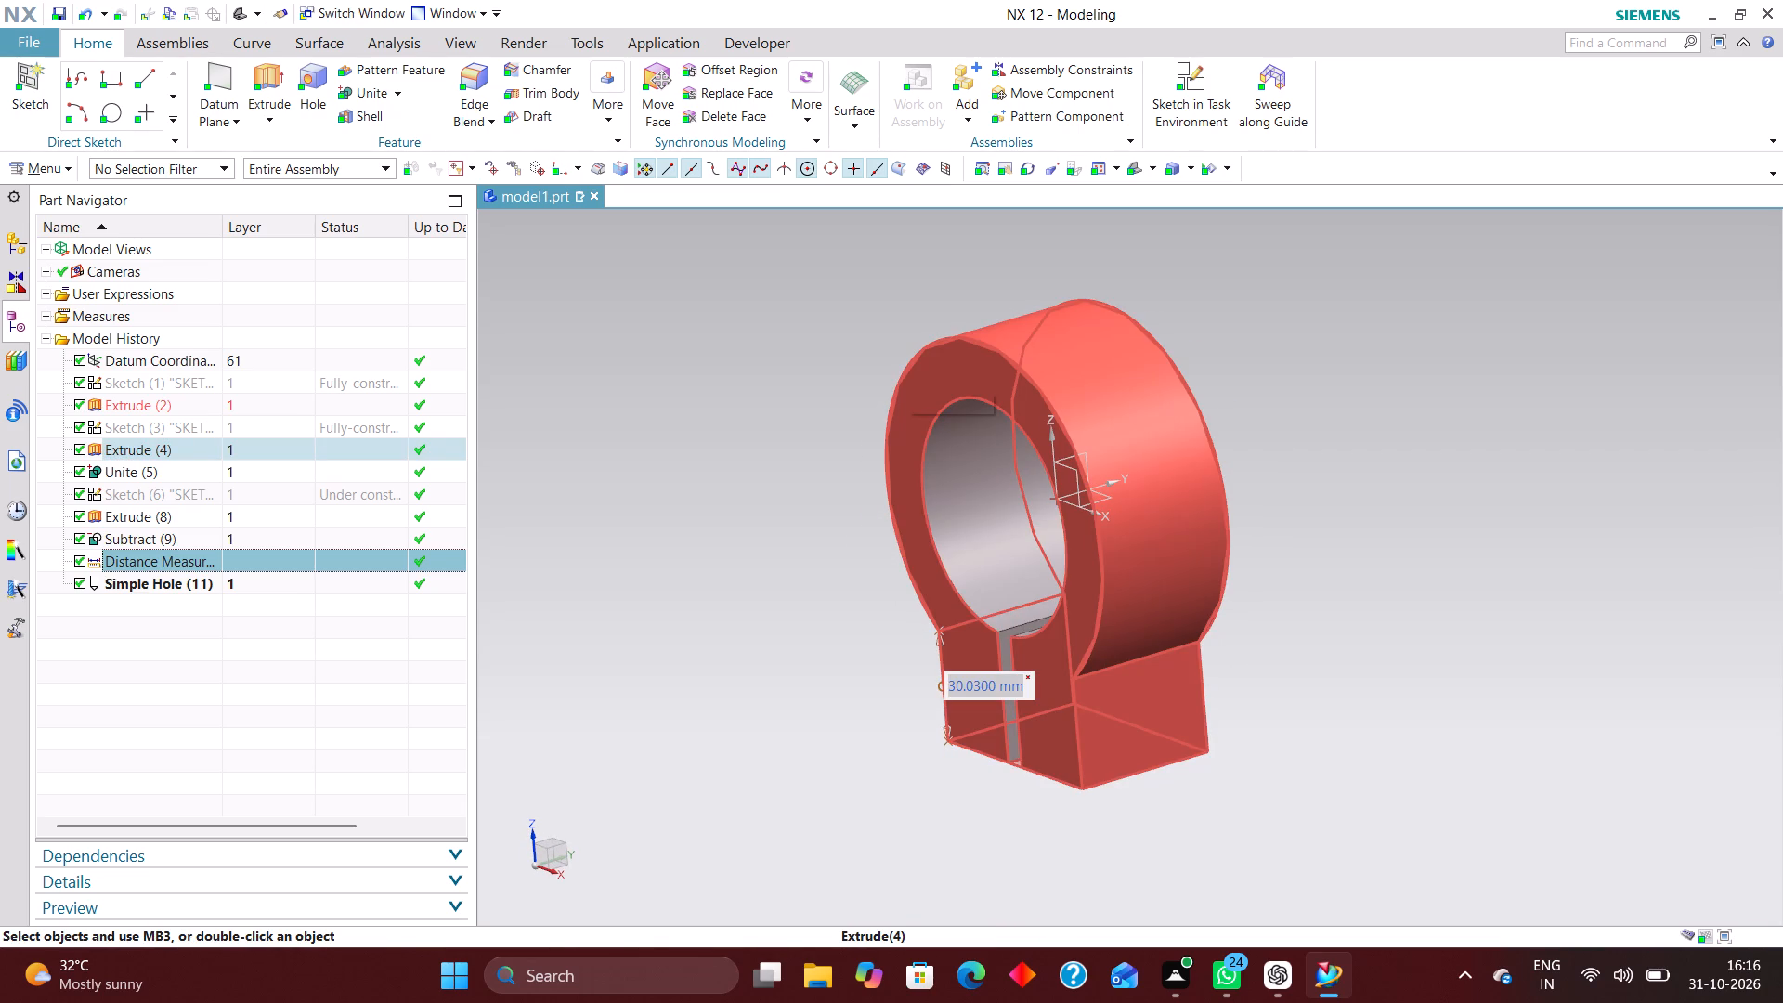
pyautogui.scroll(1, 1253, 420)
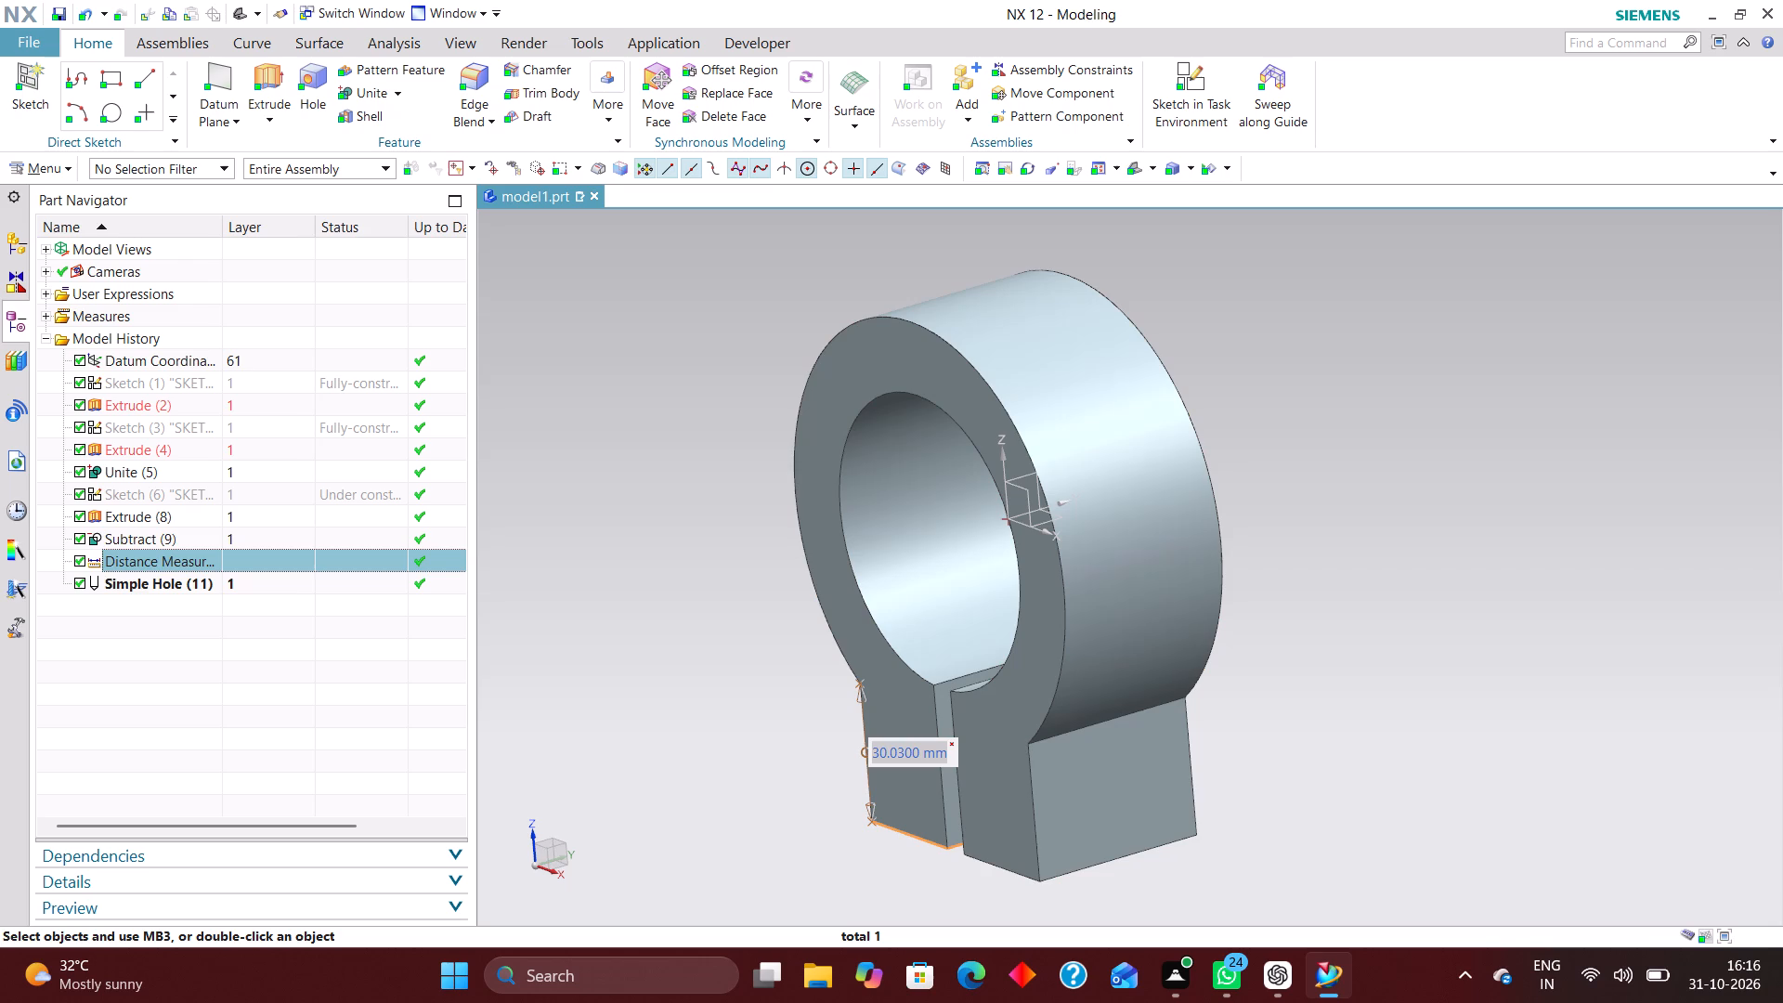
pyautogui.click(1127, 171)
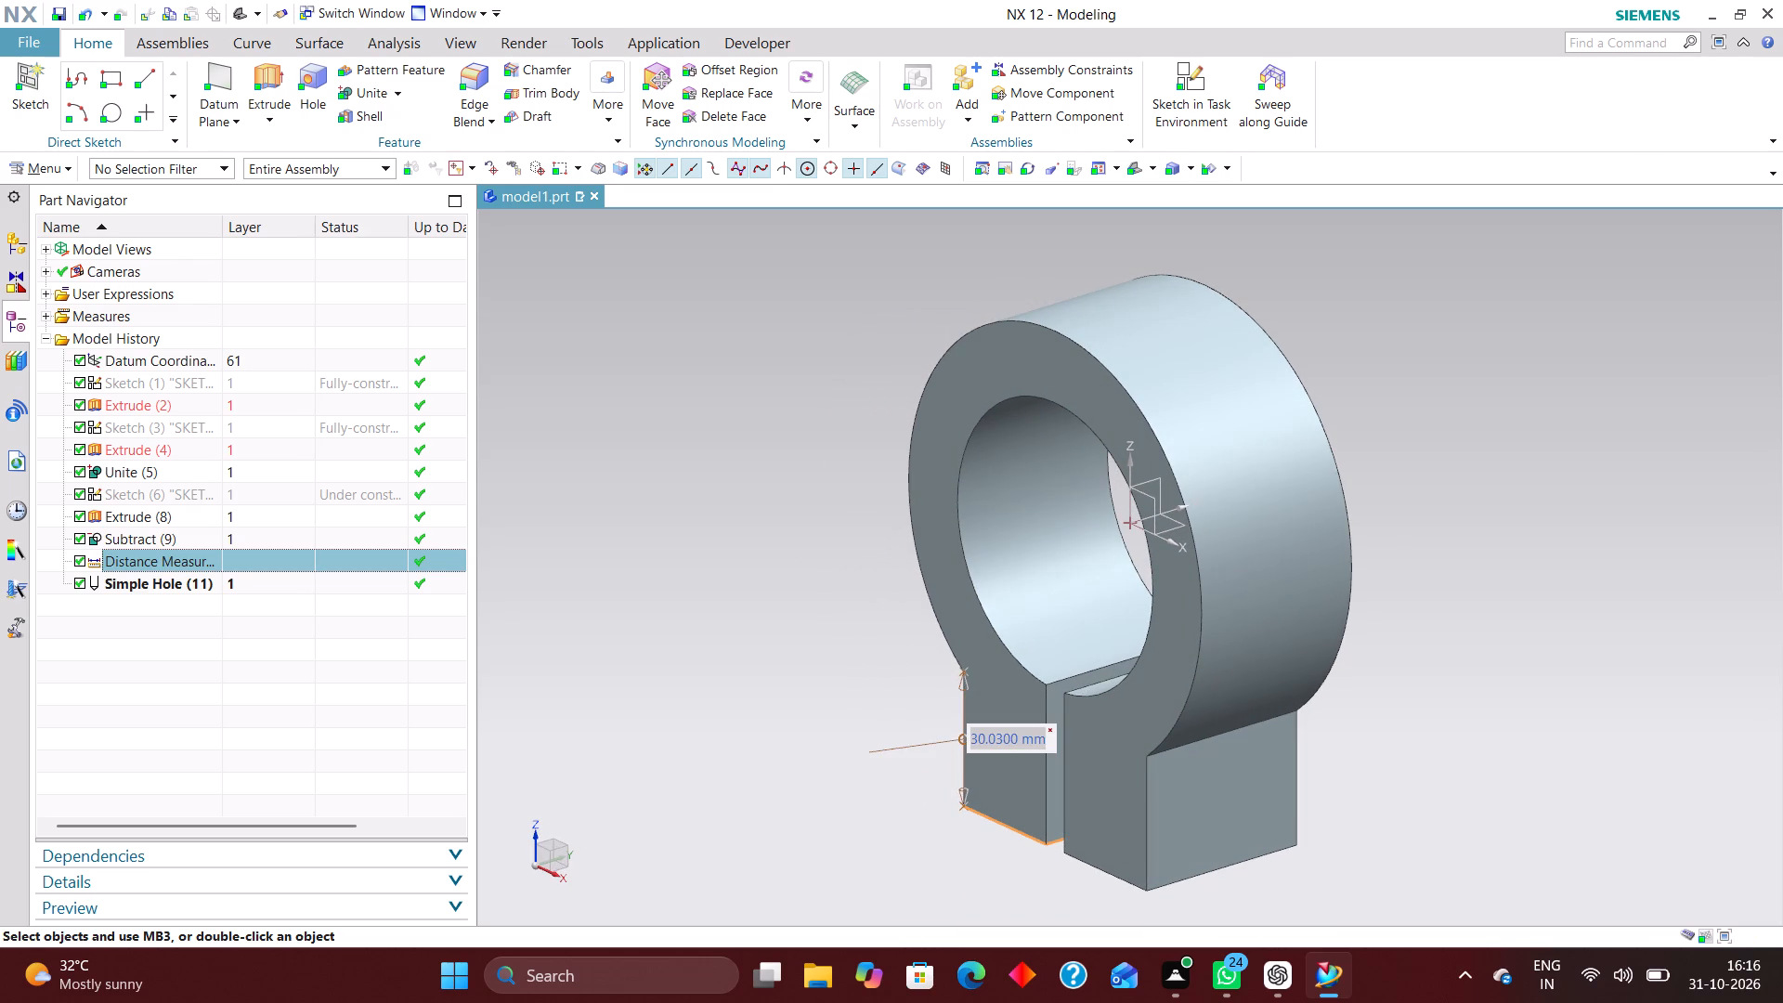
pyautogui.click(1204, 71)
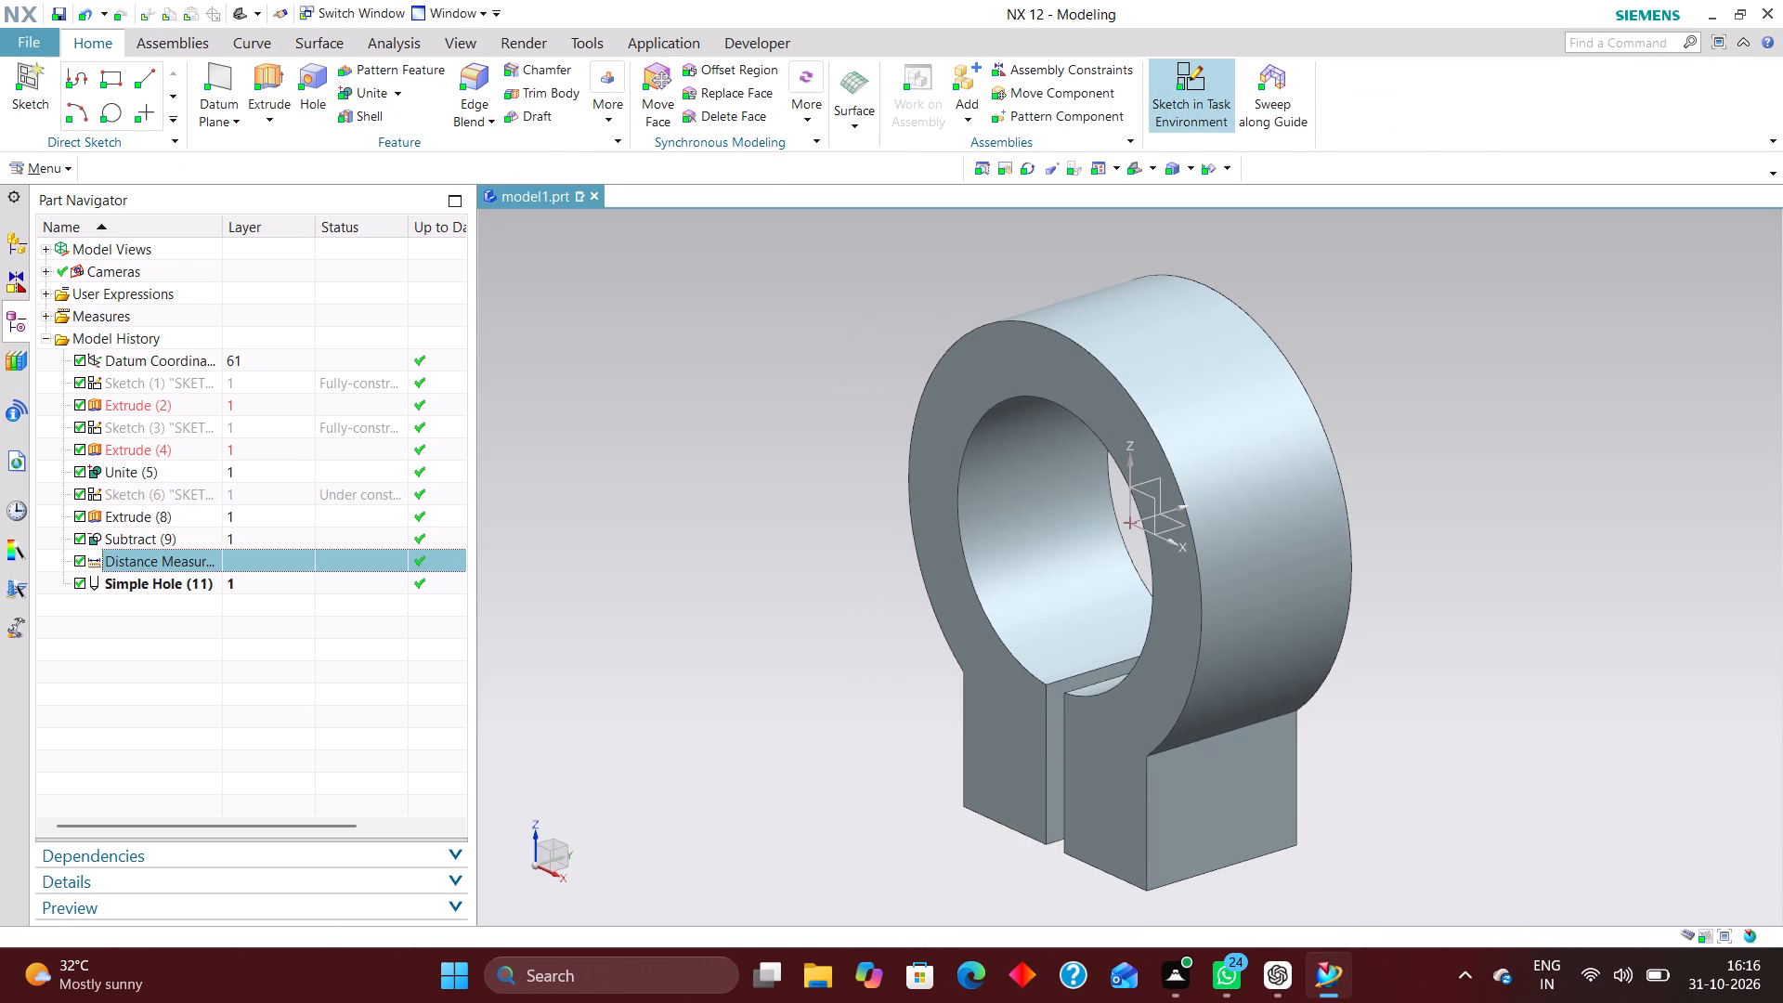
pyautogui.click(1157, 502)
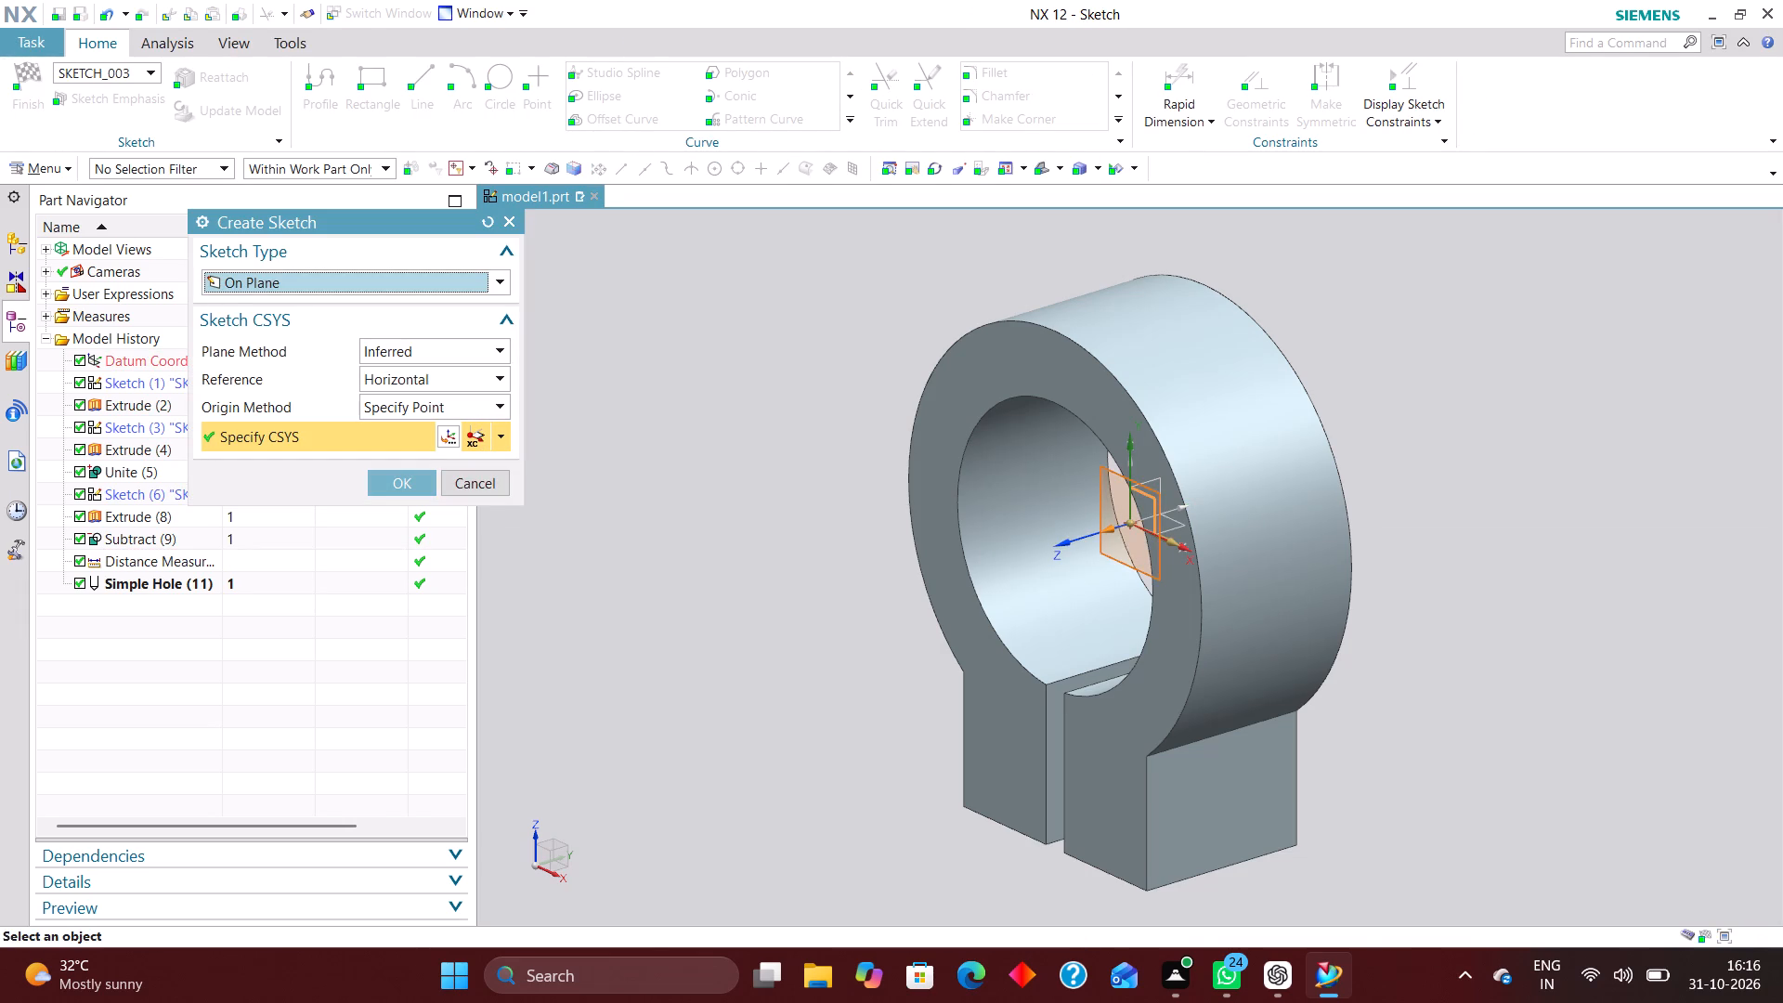
pyautogui.click(408, 484)
pyautogui.scroll(-2, 823, 507)
pyautogui.scroll(2, 1014, 553)
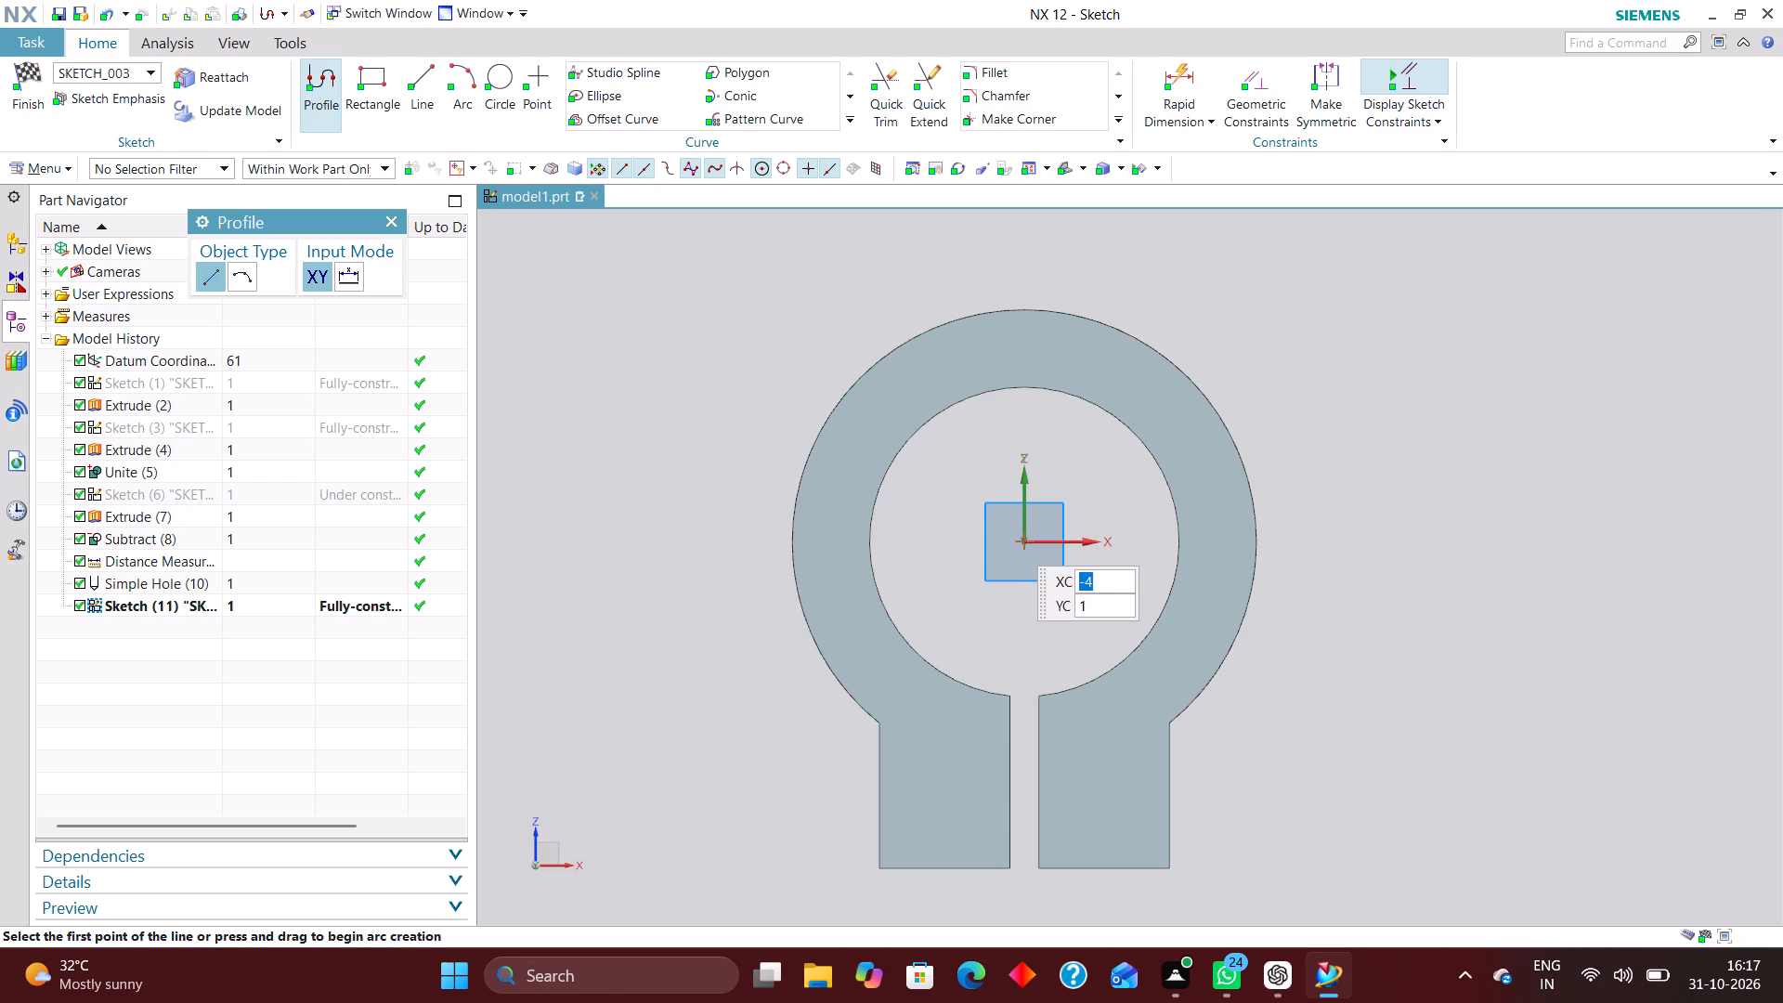
pyautogui.click(374, 80)
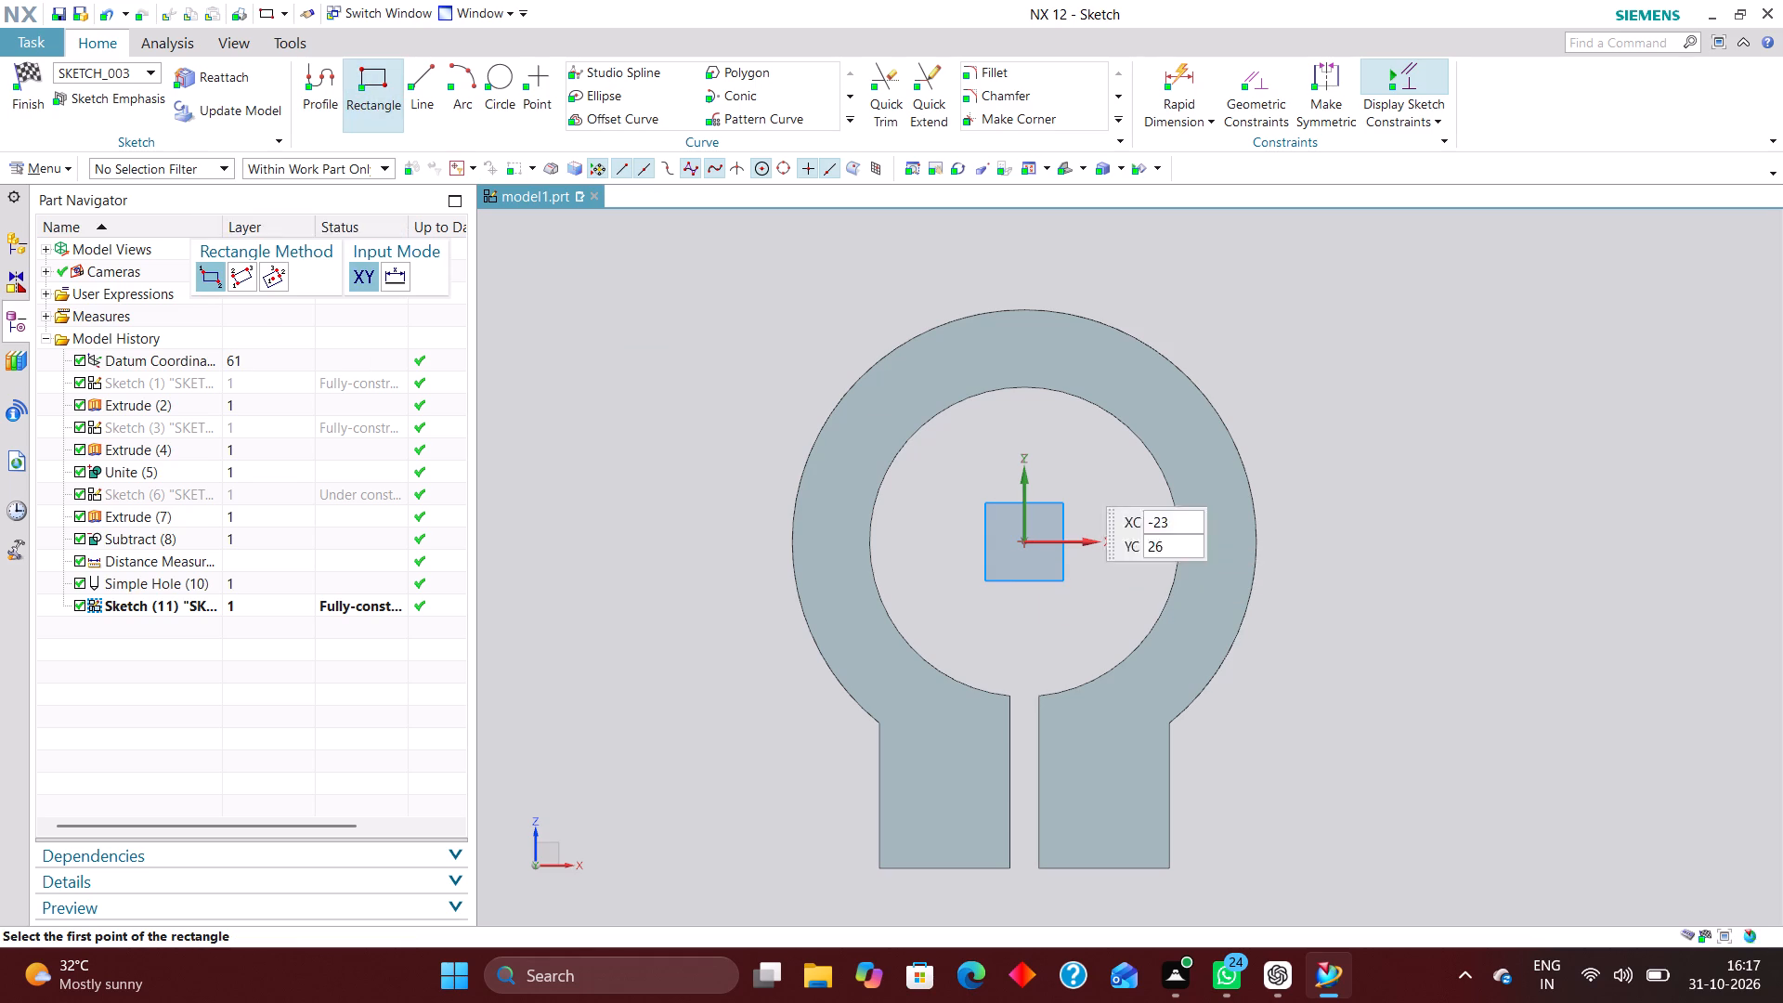
pyautogui.click(1238, 388)
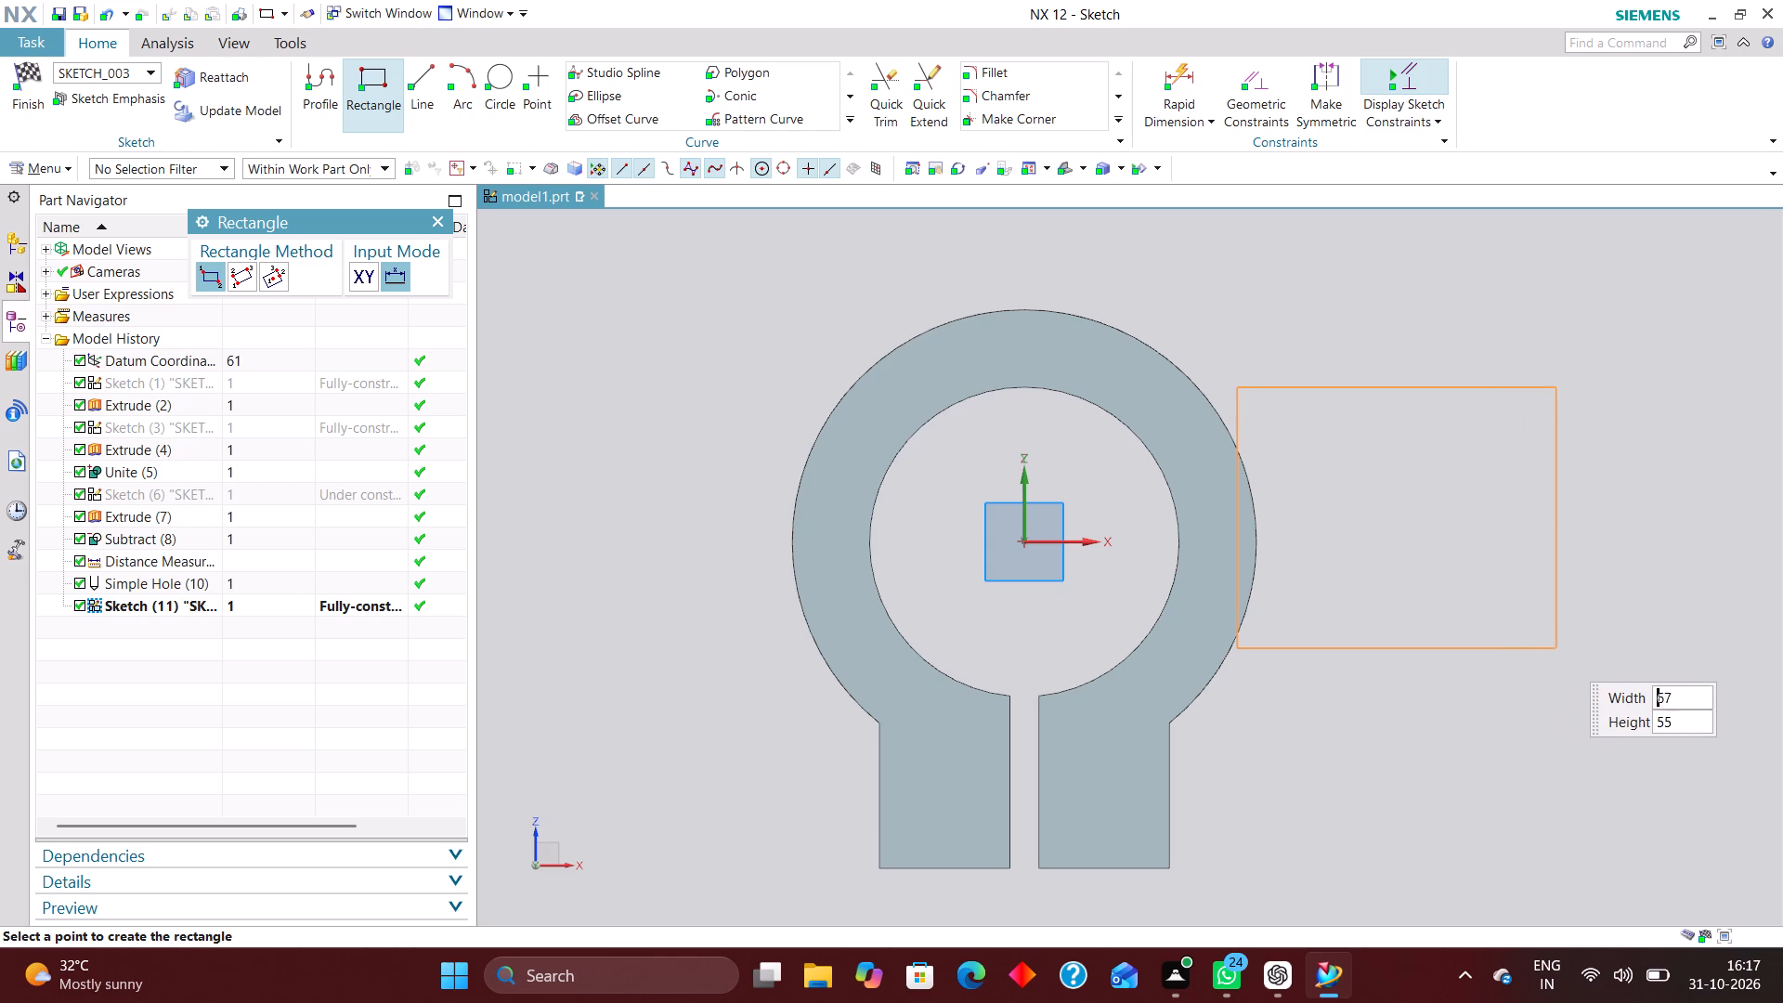
pyautogui.click(1562, 652)
# Dimension the rectangle's inner vertical side from the vertical axis, trying 40 mm and 38 mm before settling on 35 mm.
pyautogui.click(1191, 86)
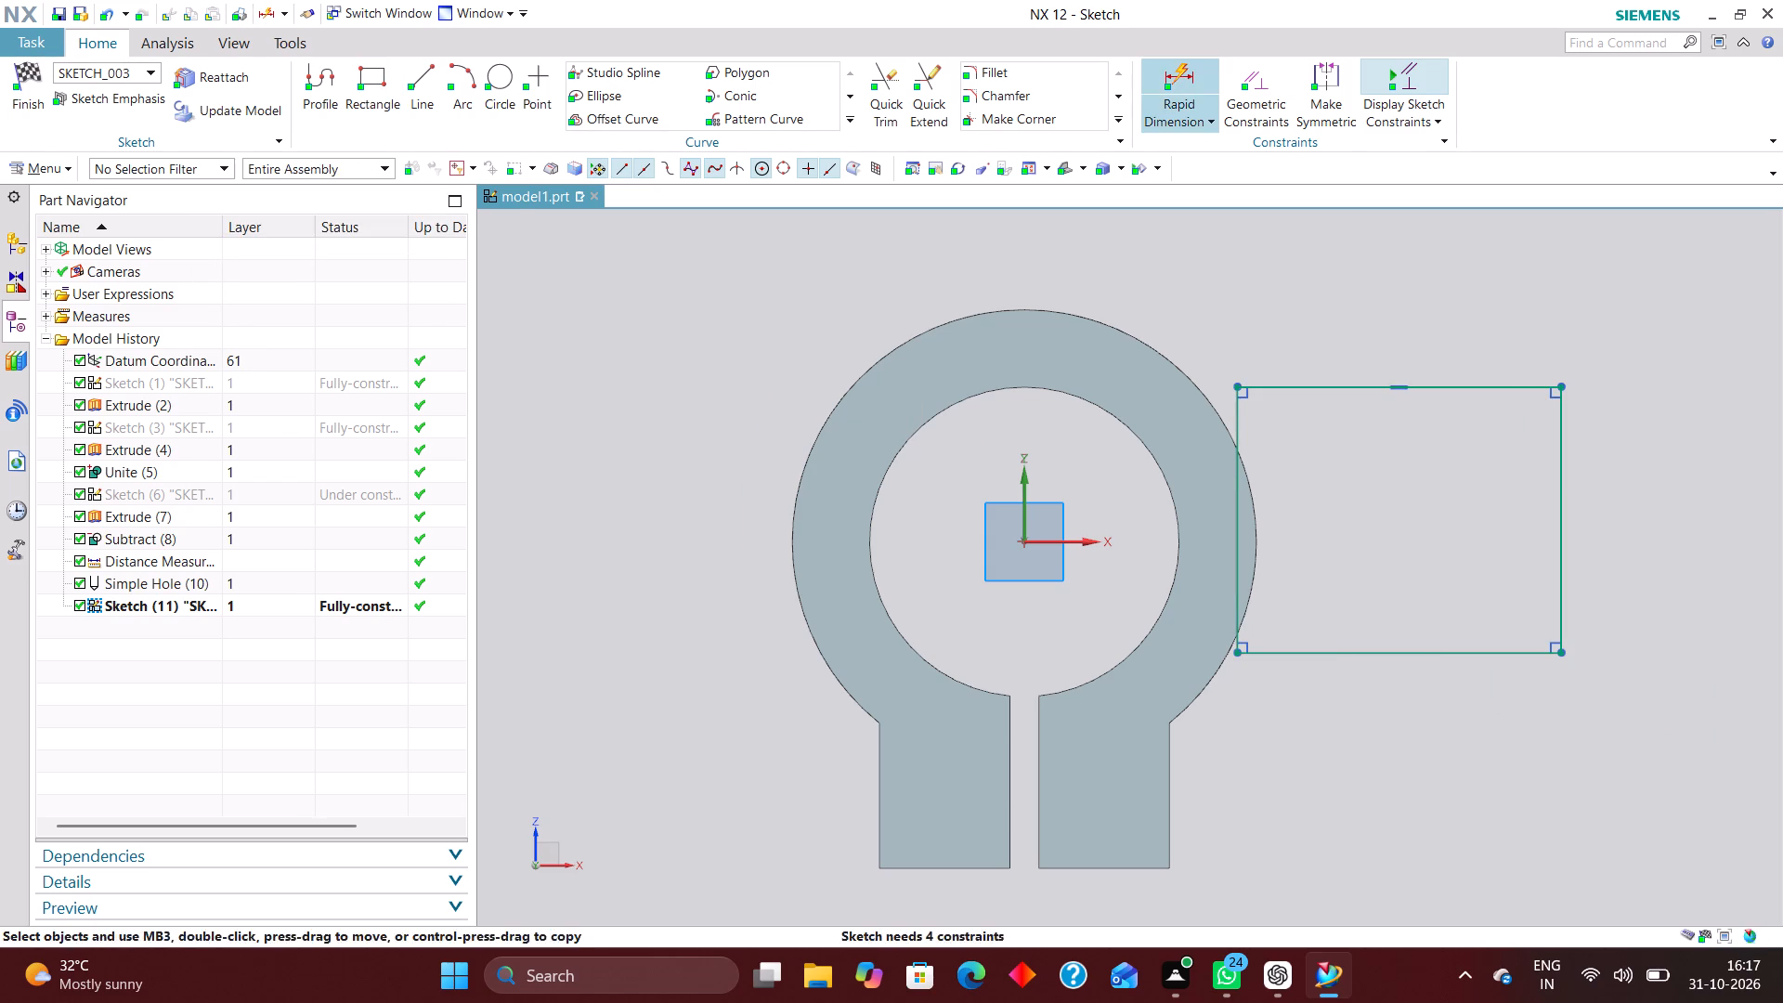
pyautogui.click(1025, 501)
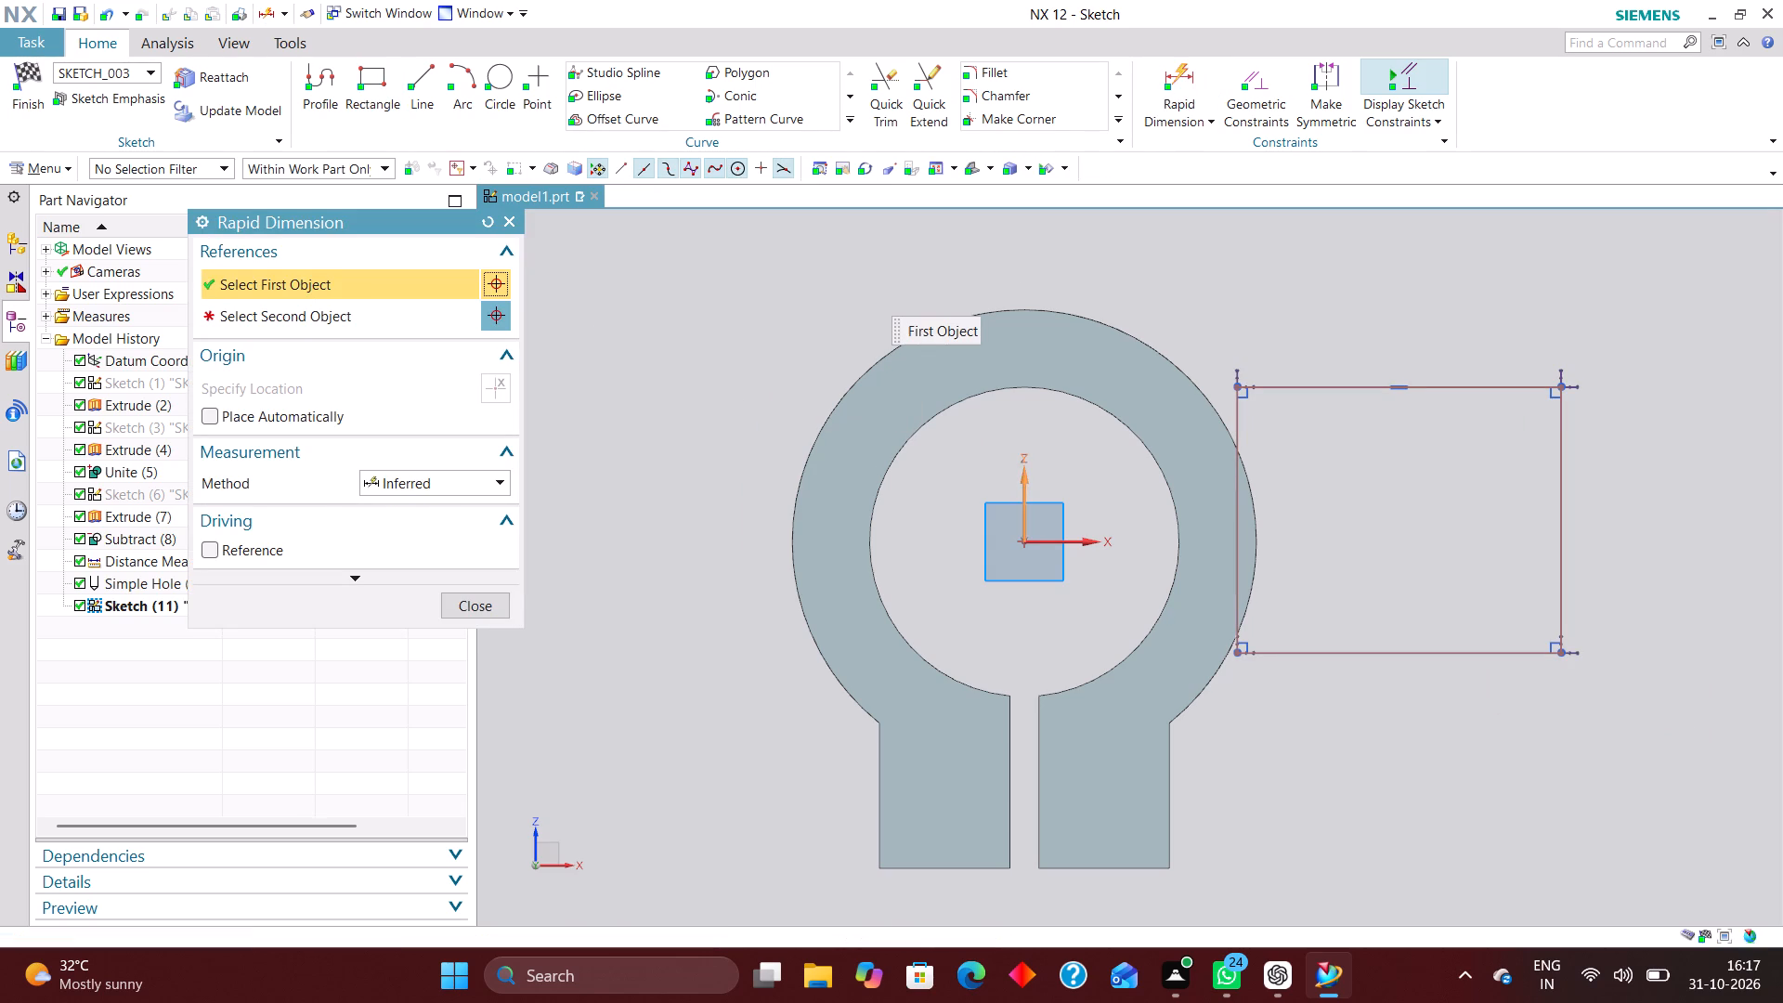
pyautogui.click(1235, 537)
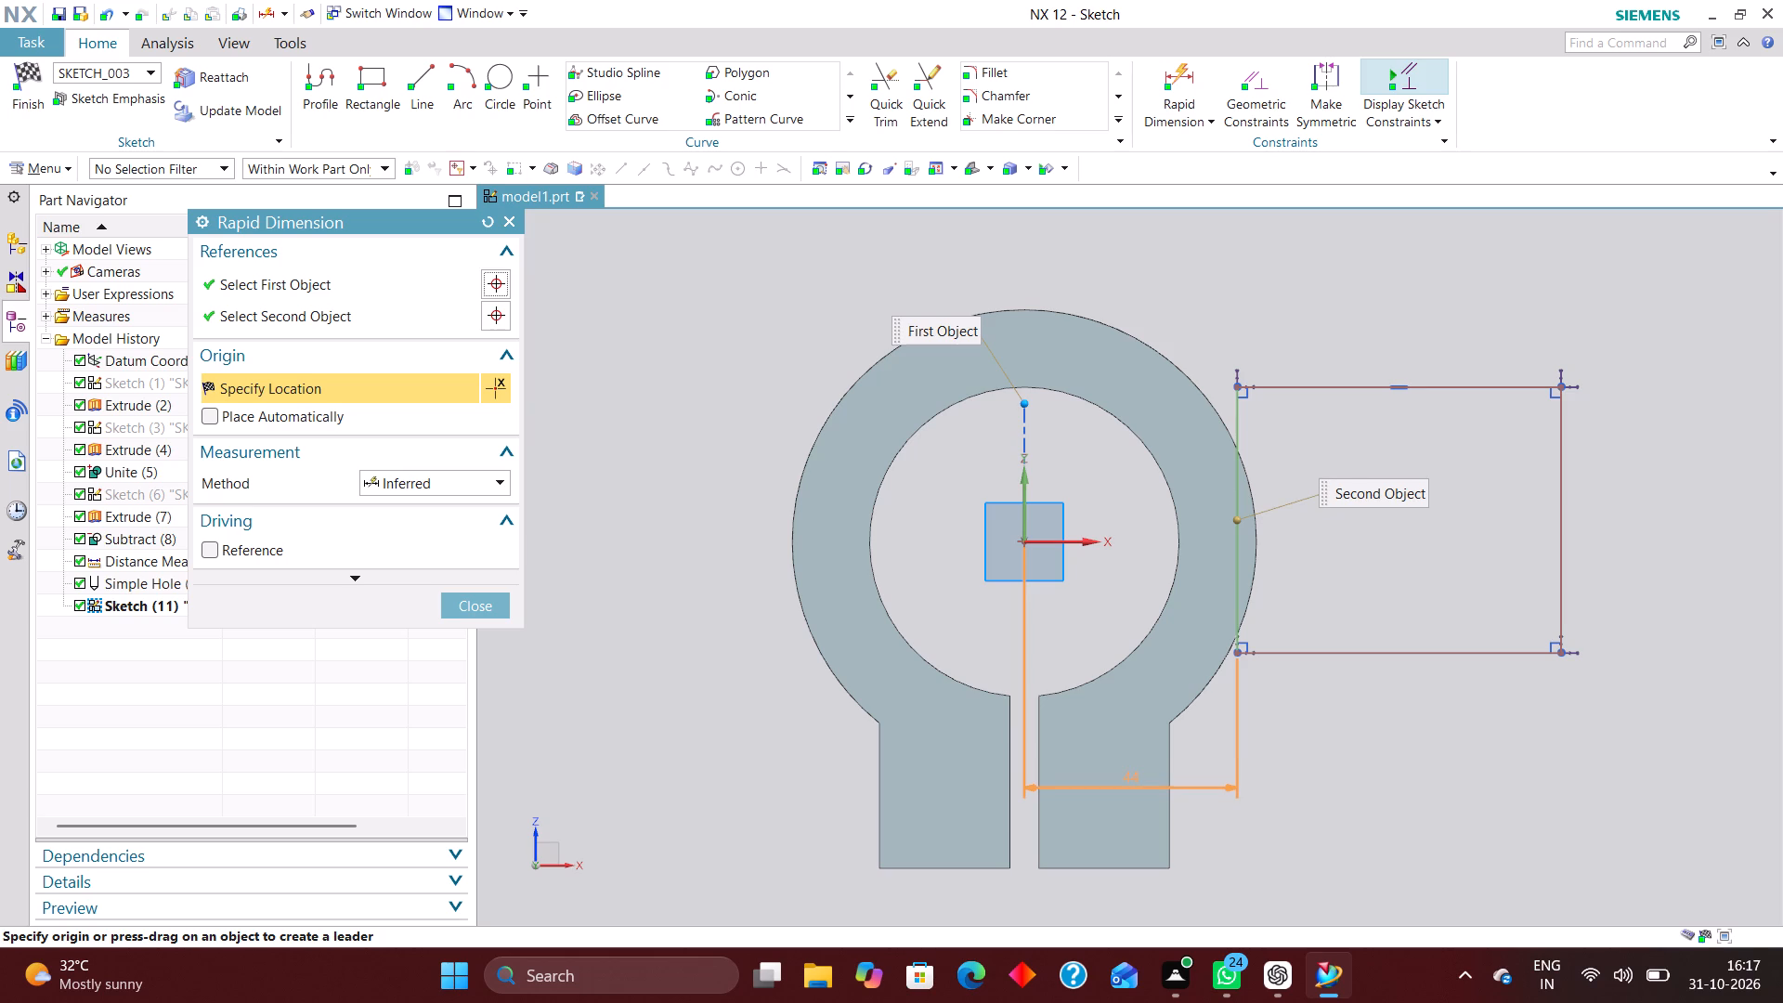
pyautogui.click(1131, 777)
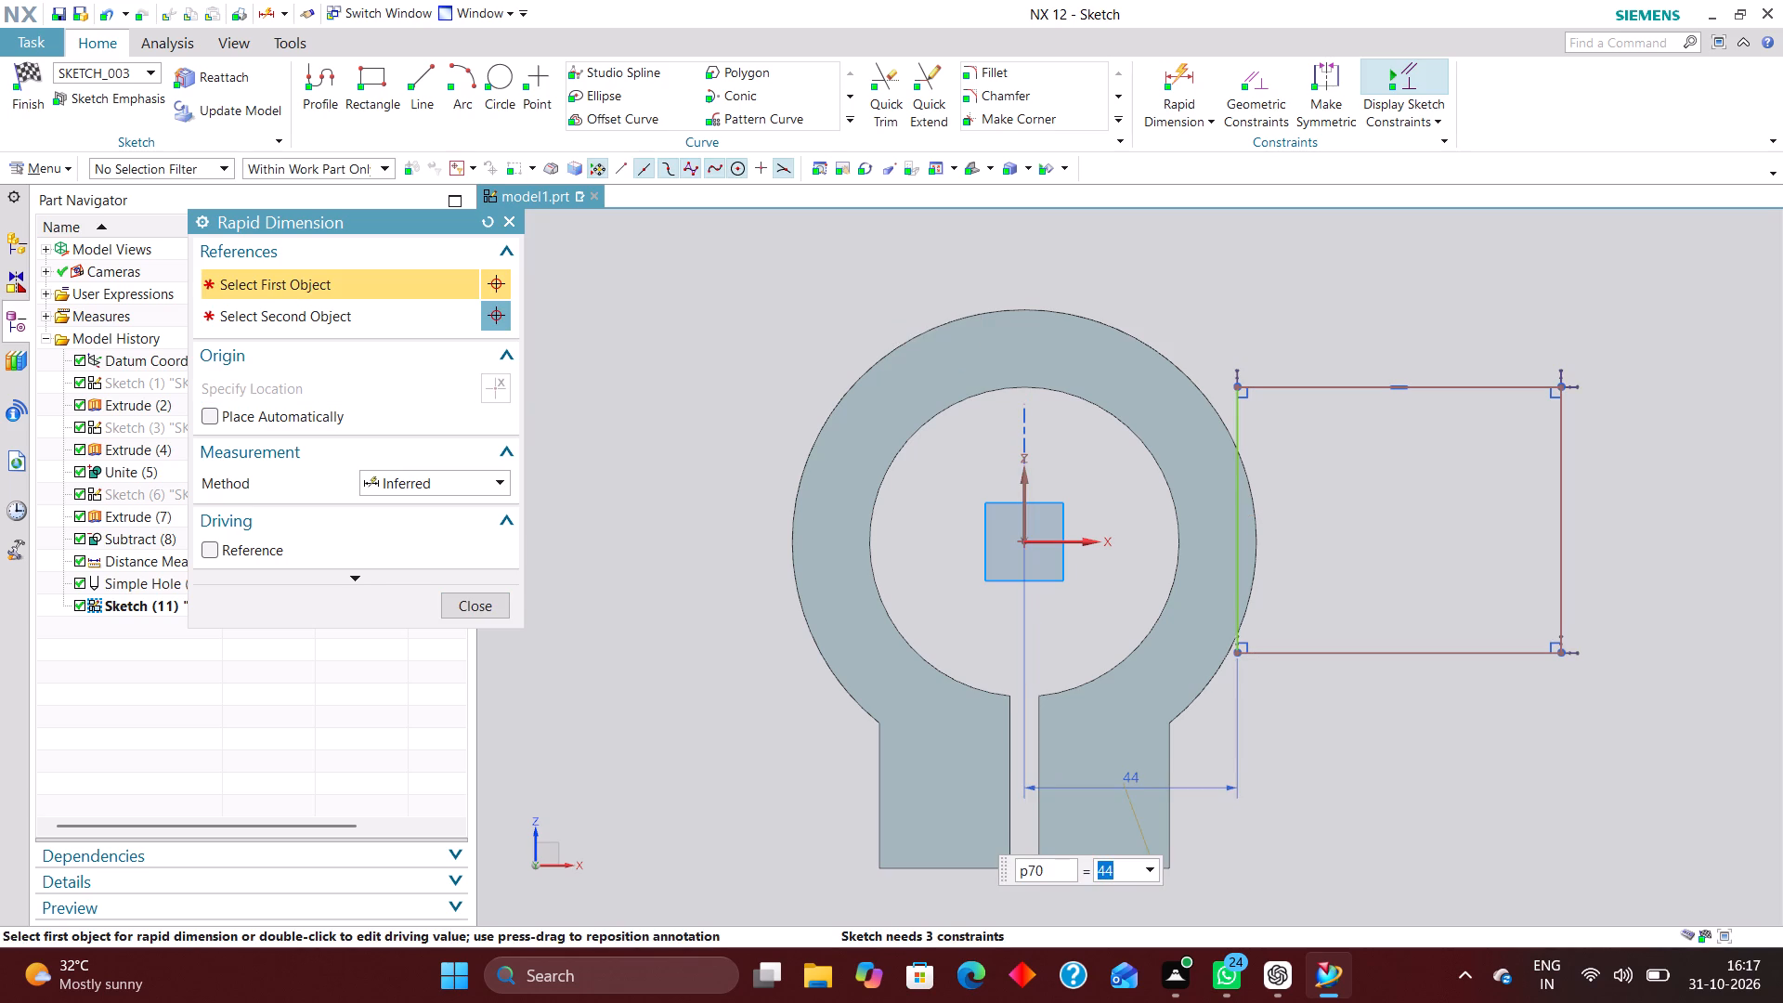
pyautogui.write('40')
pyautogui.press('Return')
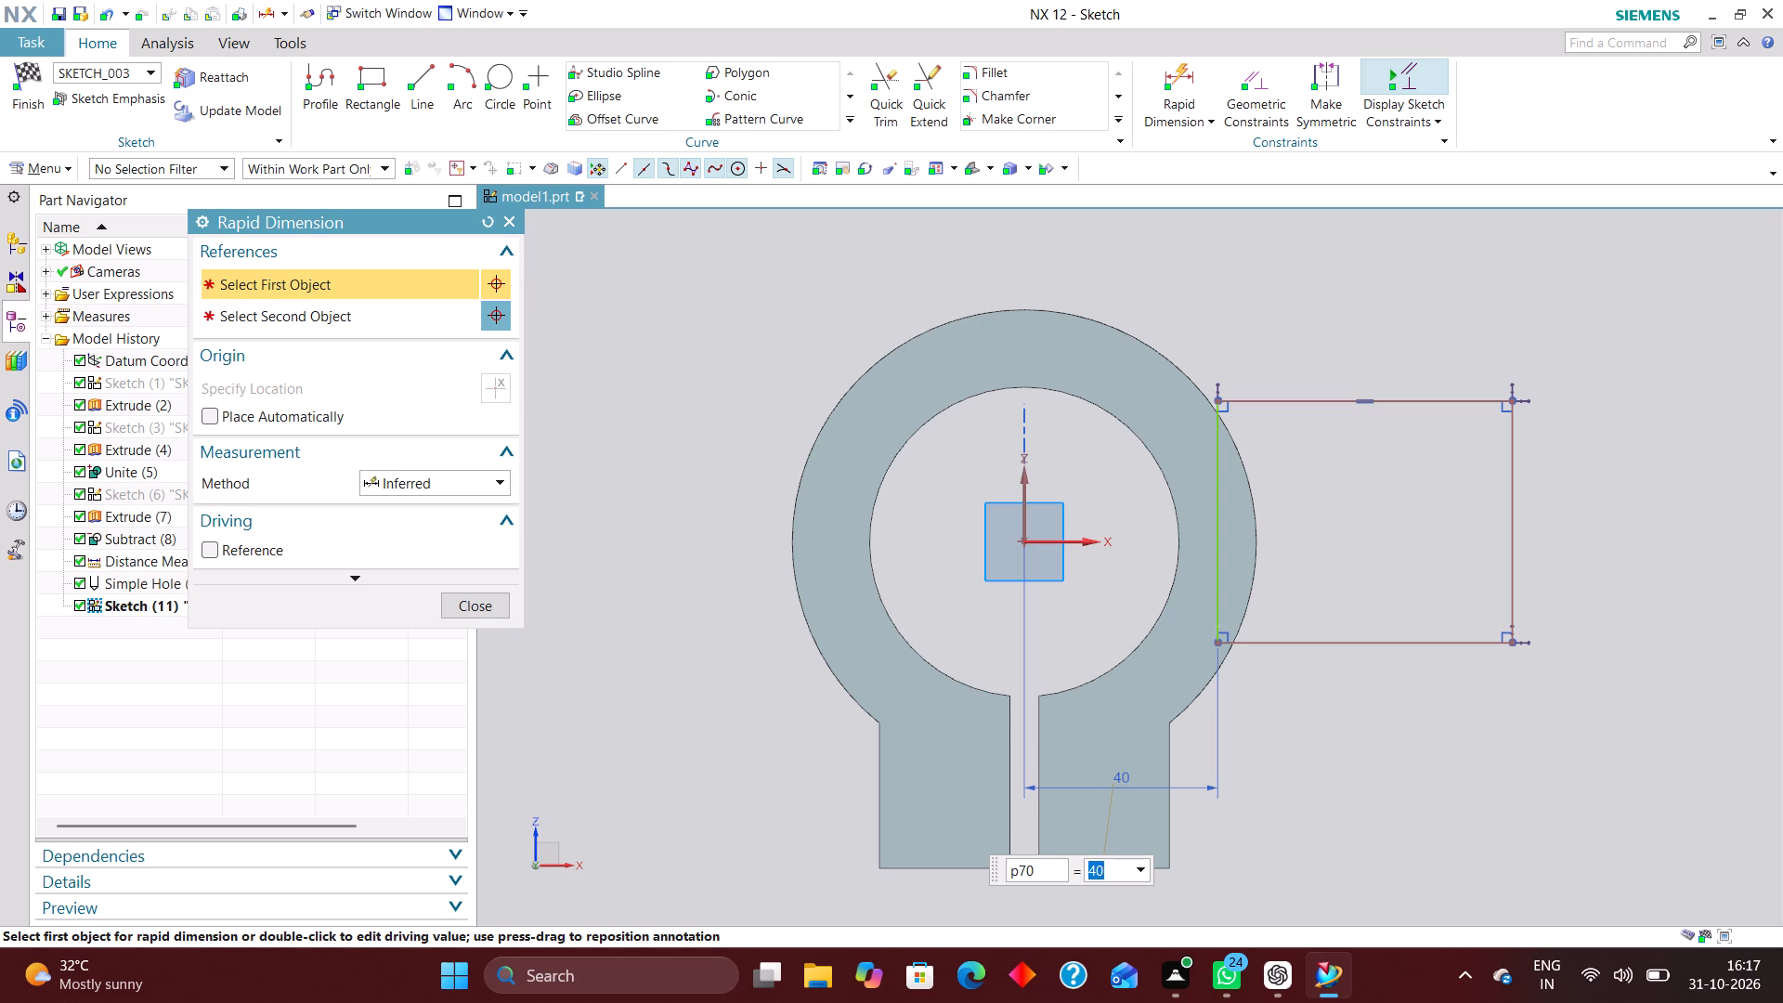
pyautogui.write('38')
pyautogui.press('Return')
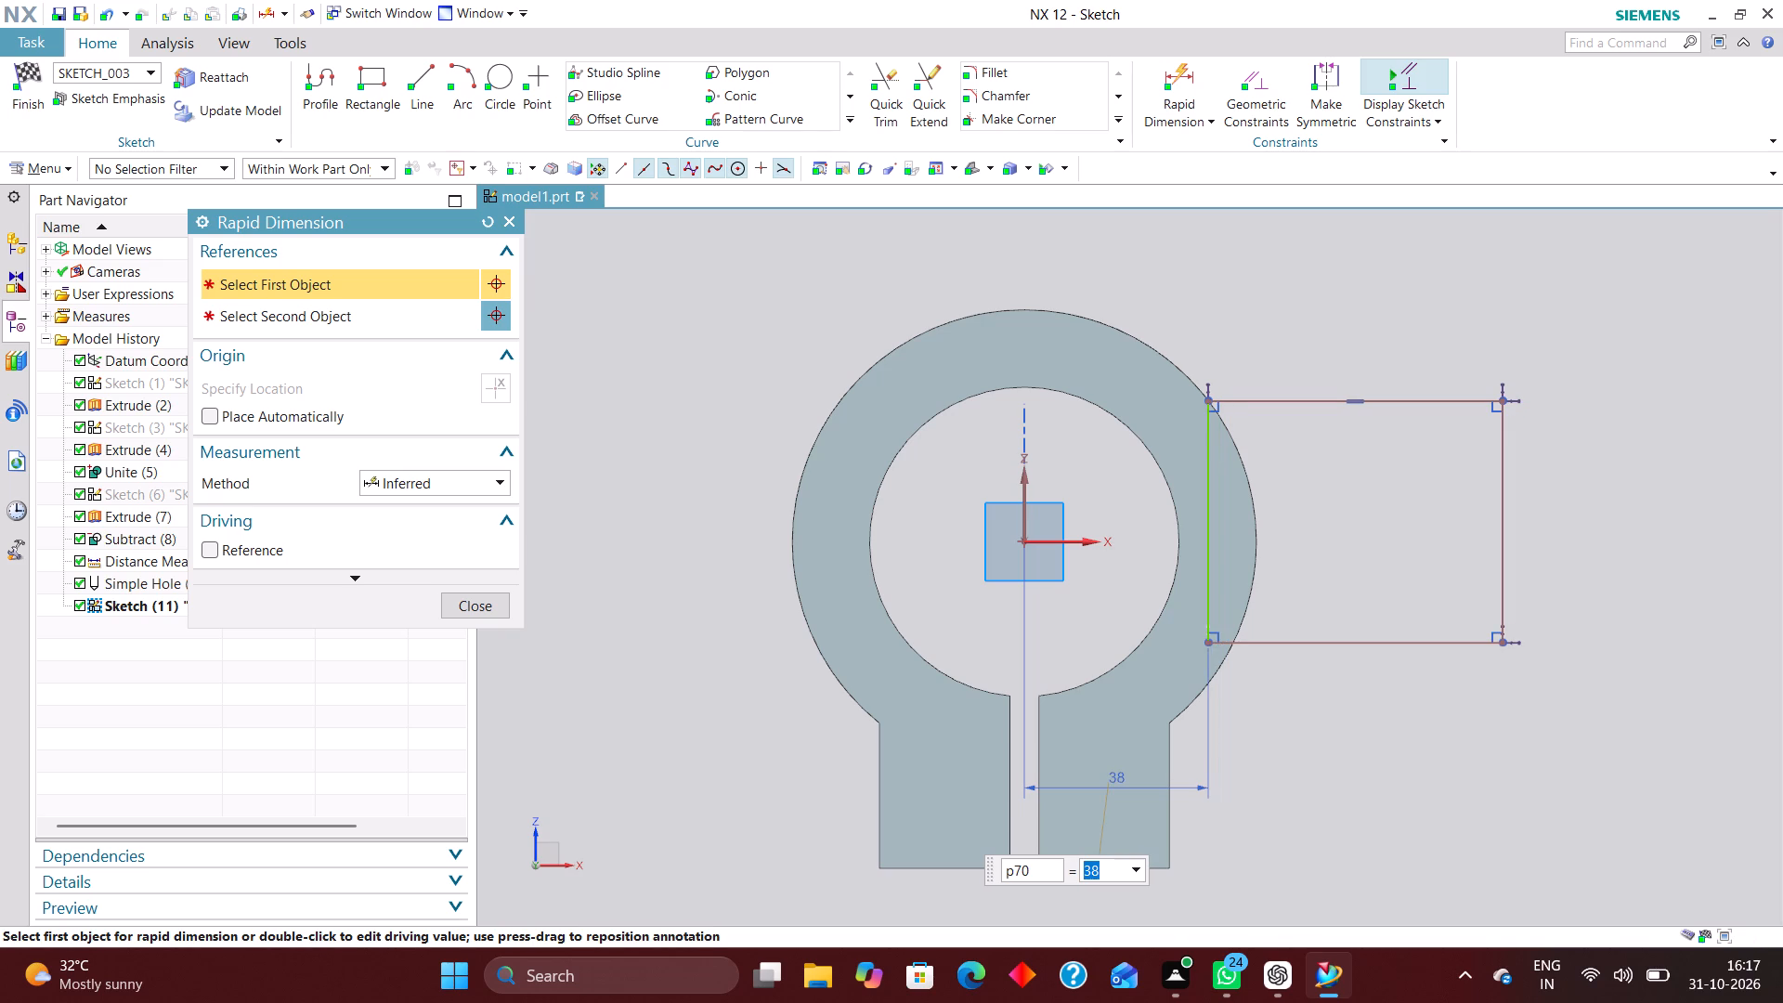
pyautogui.write('35')
pyautogui.press('Return')
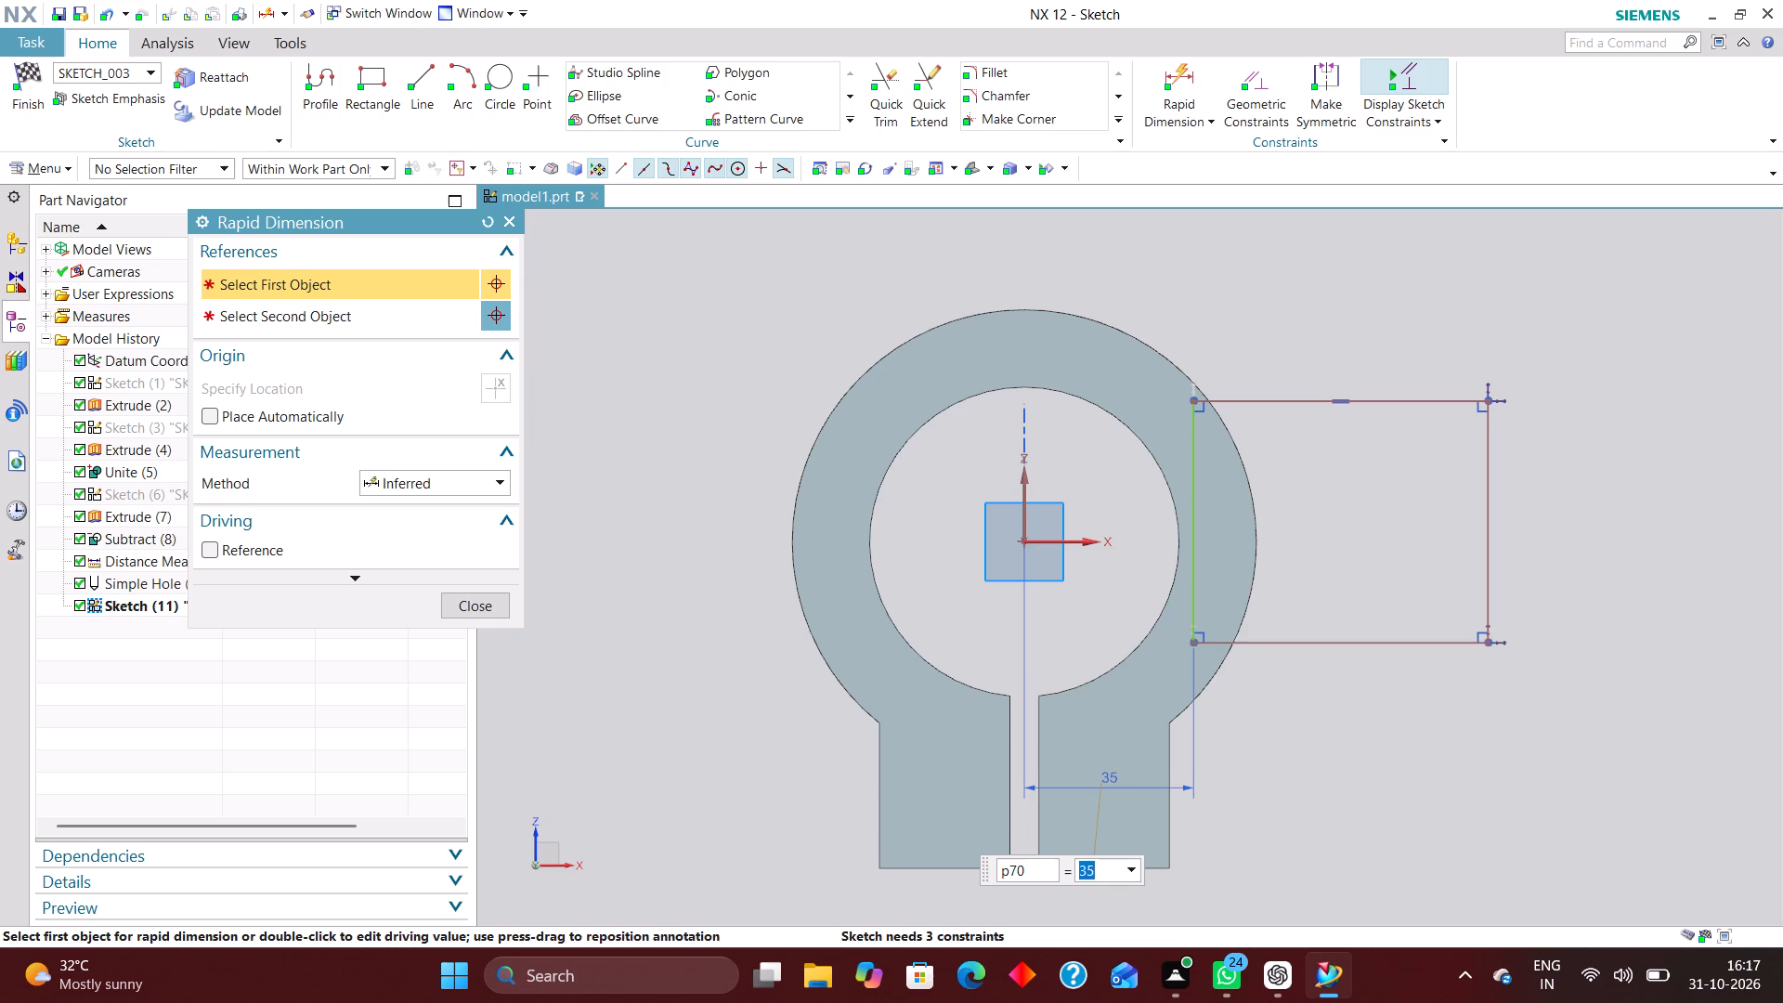
pyautogui.click(490, 606)
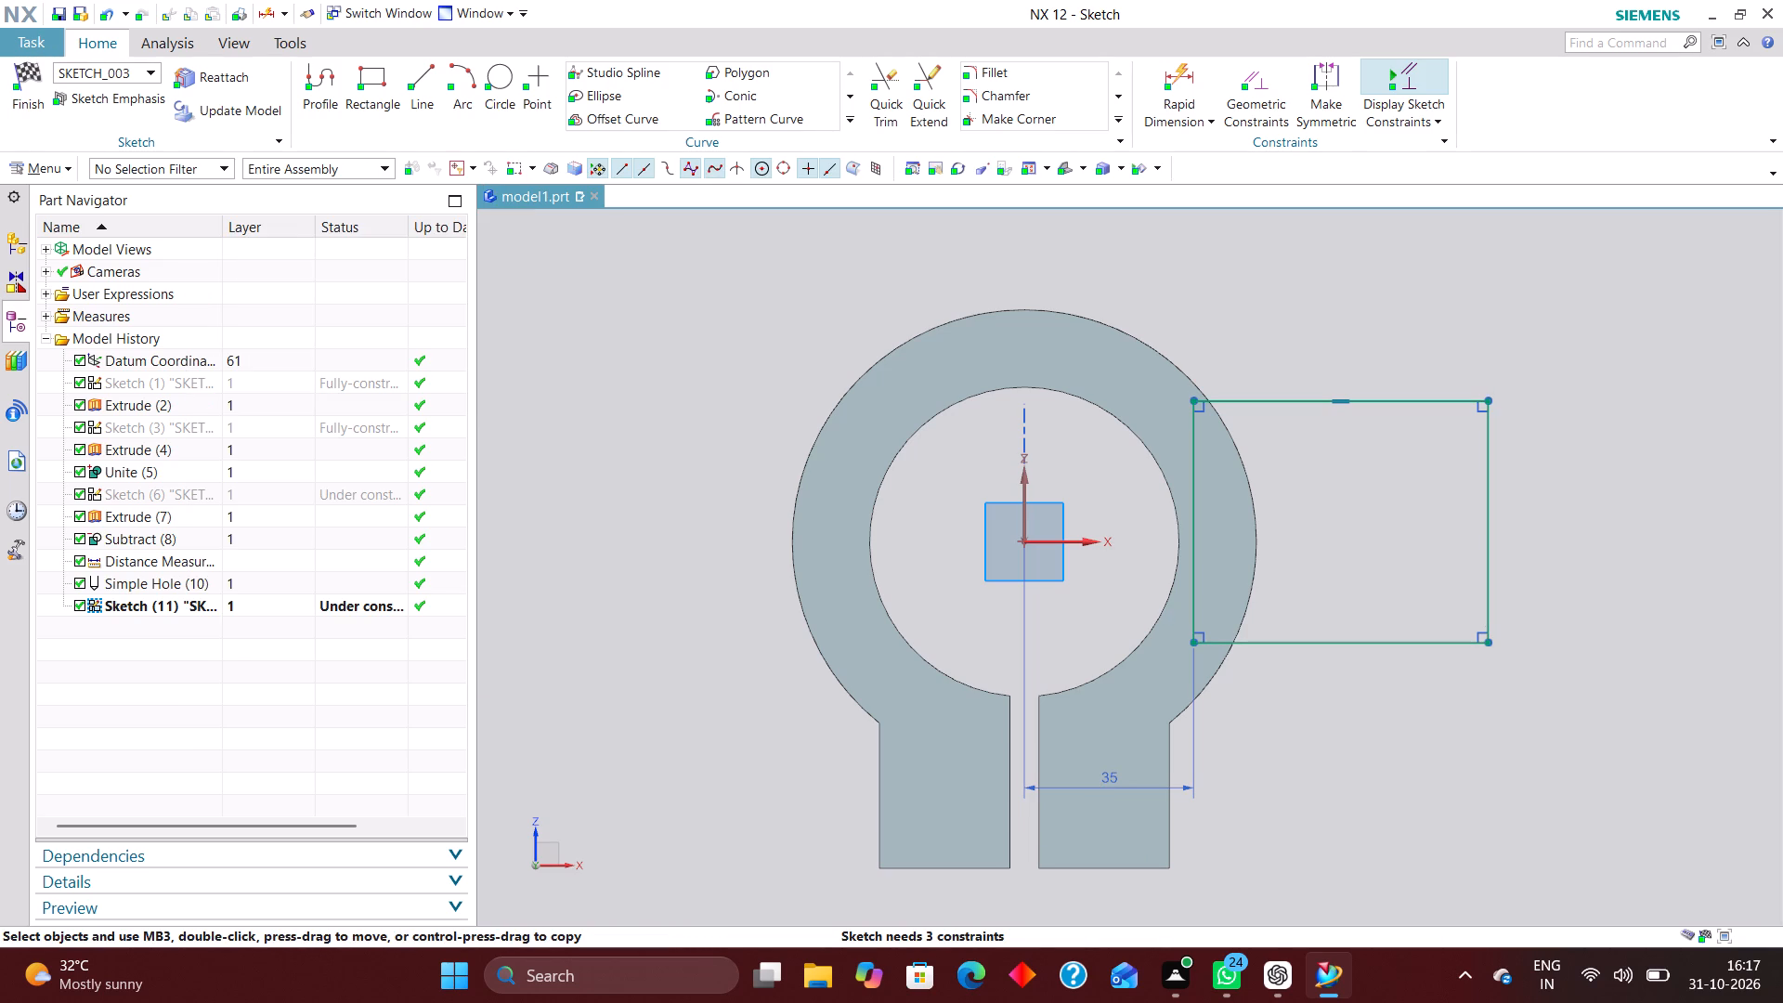
# Constrain the midpoint of the rectangle's outer vertical side onto the horizontal axis and finish the sketch.
pyautogui.click(1260, 64)
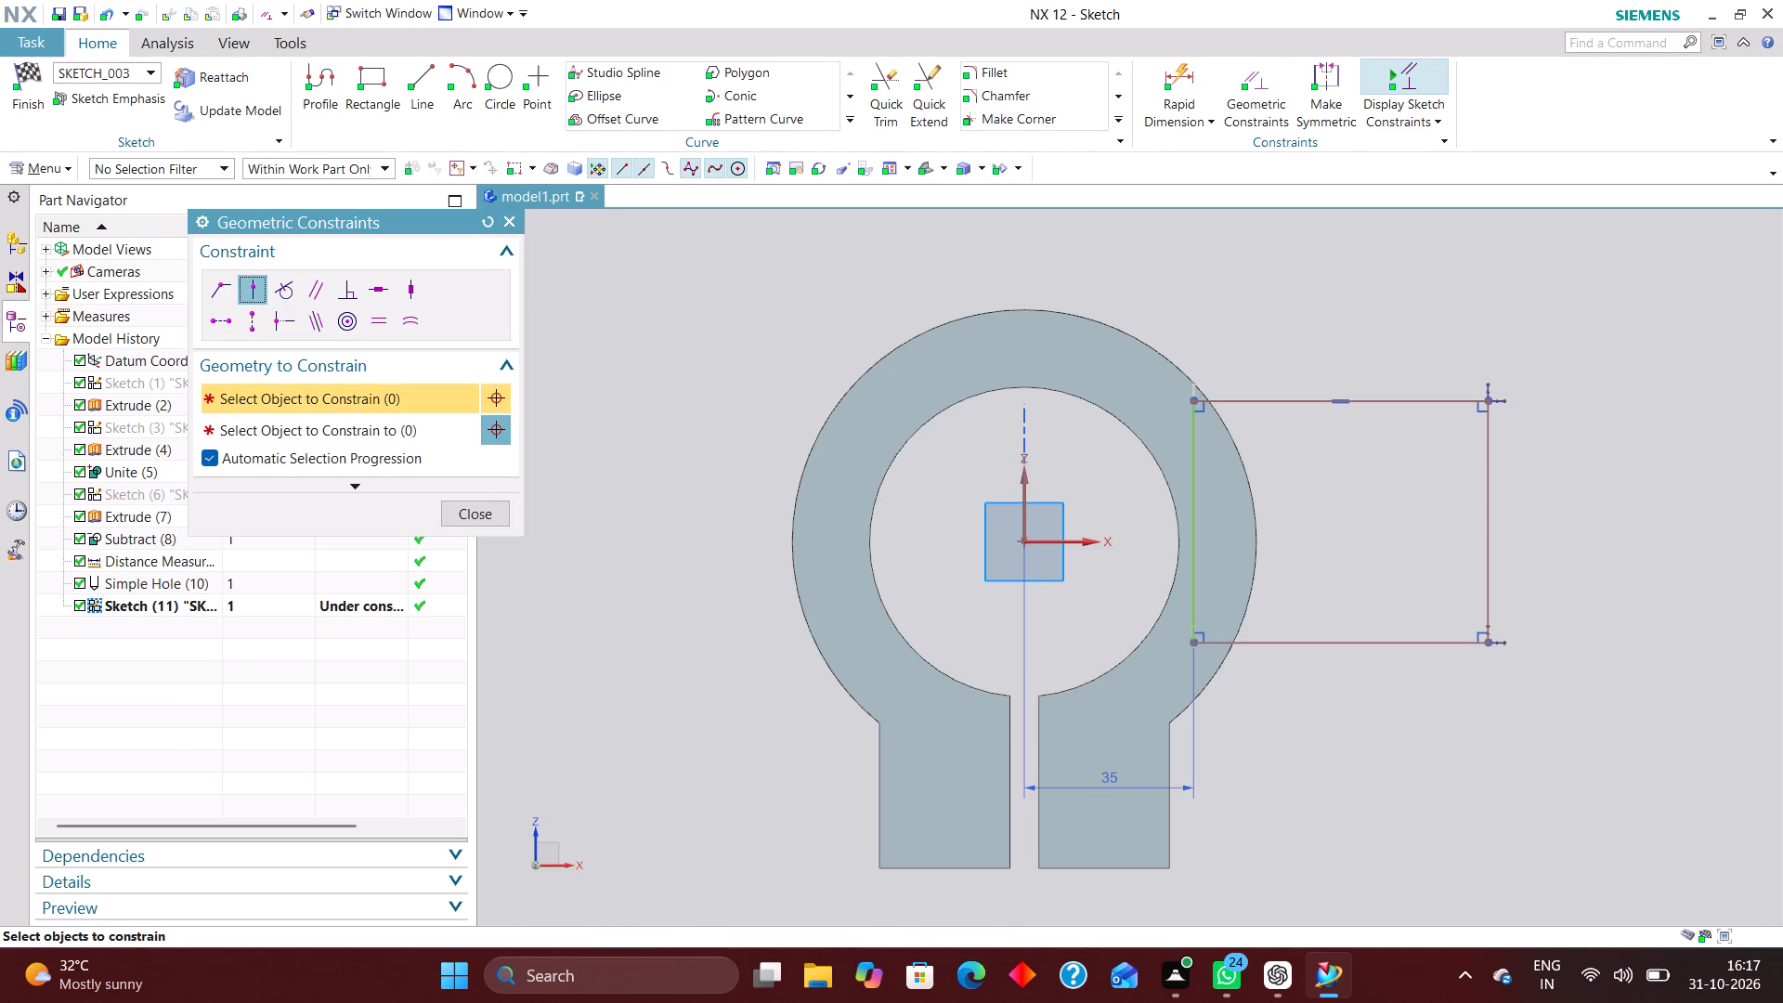
pyautogui.click(1489, 524)
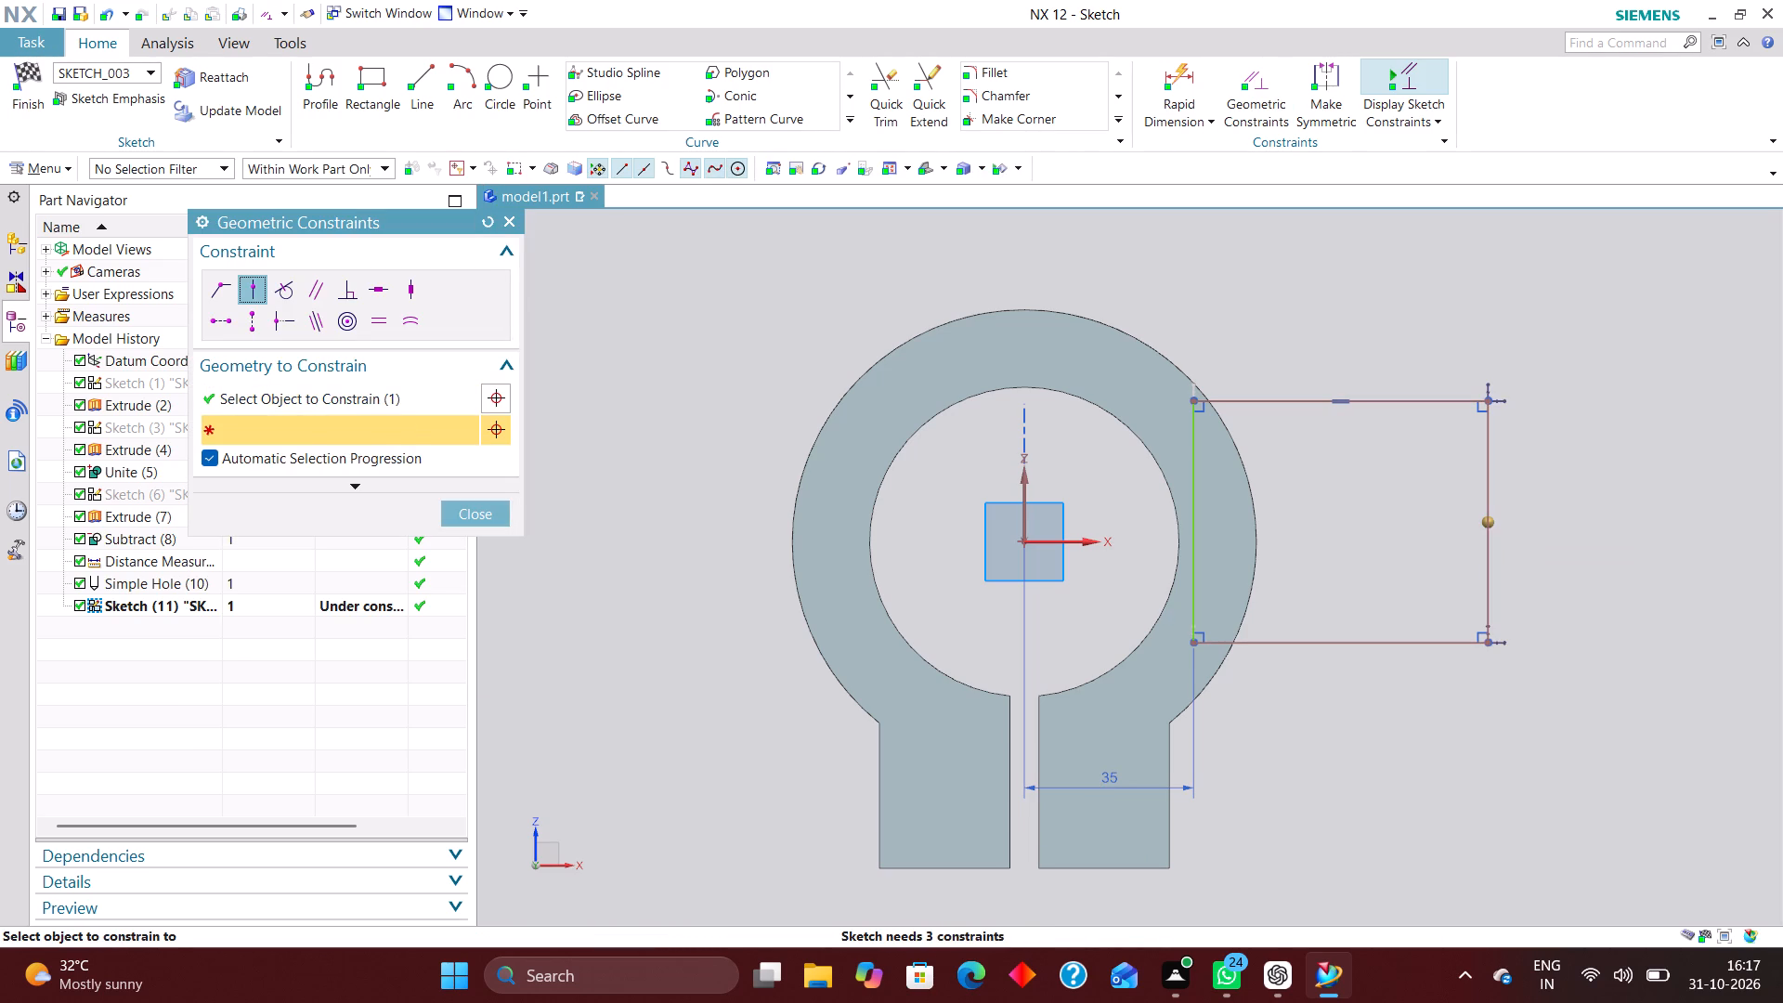
pyautogui.click(1067, 540)
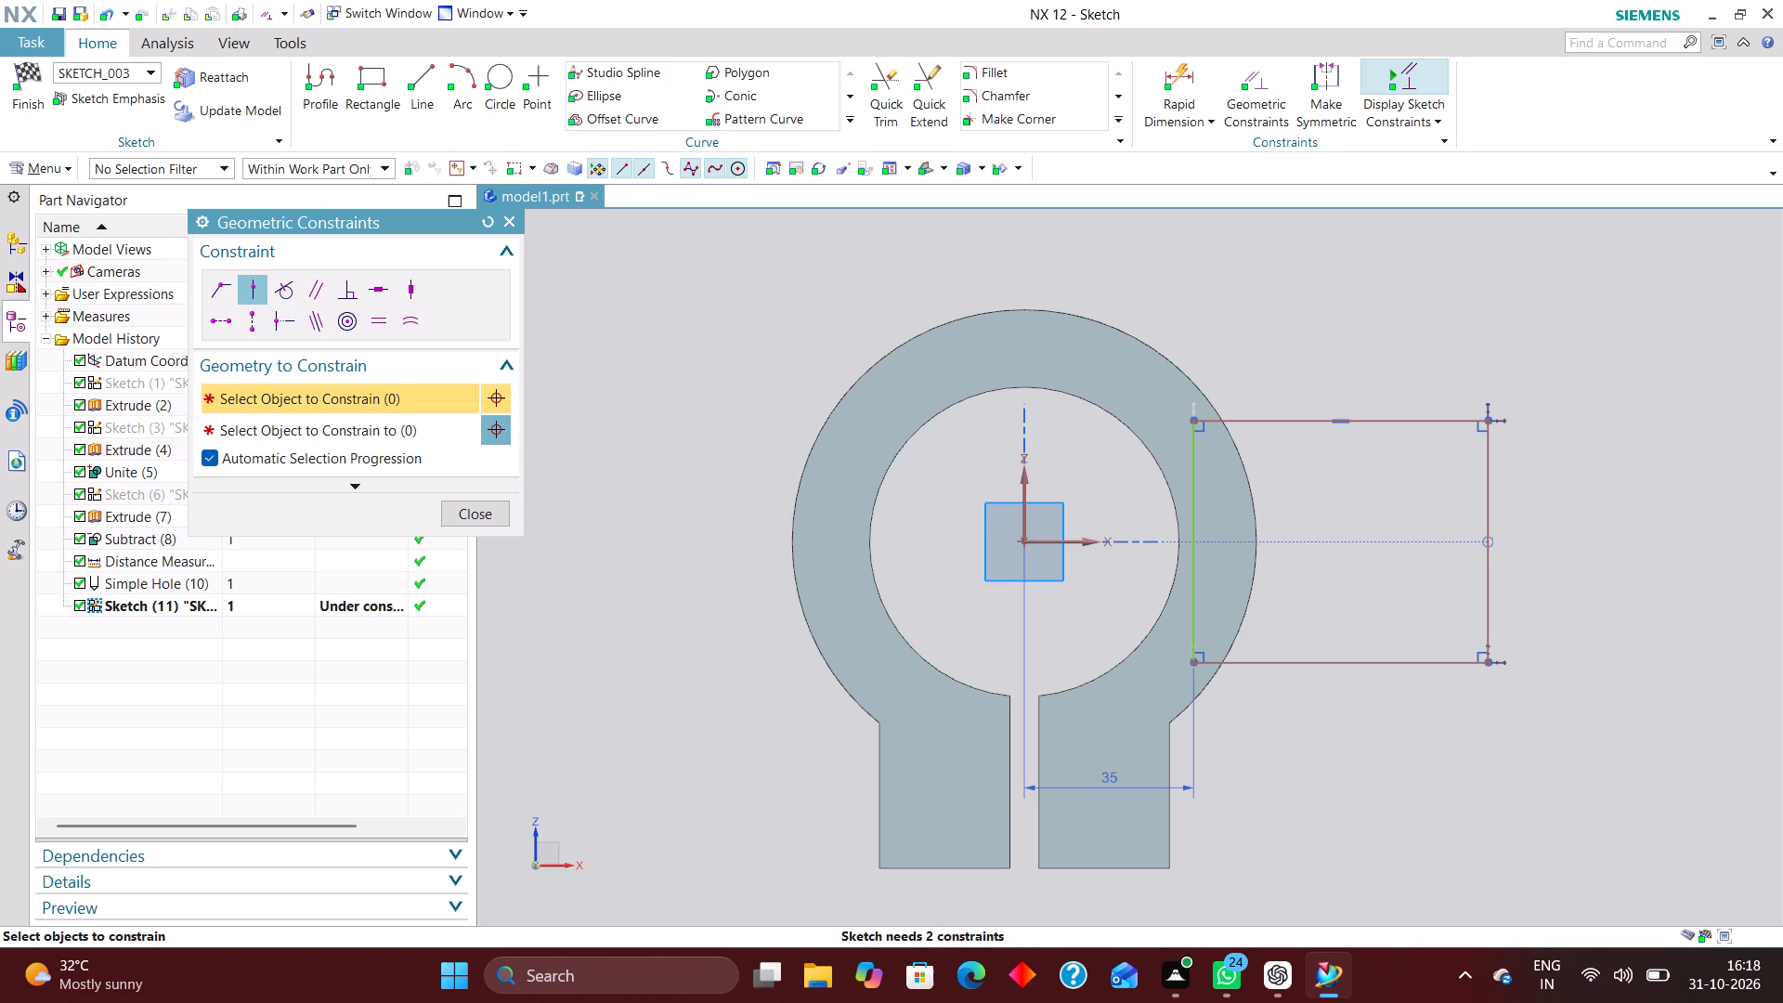
pyautogui.click(463, 515)
pyautogui.click(19, 78)
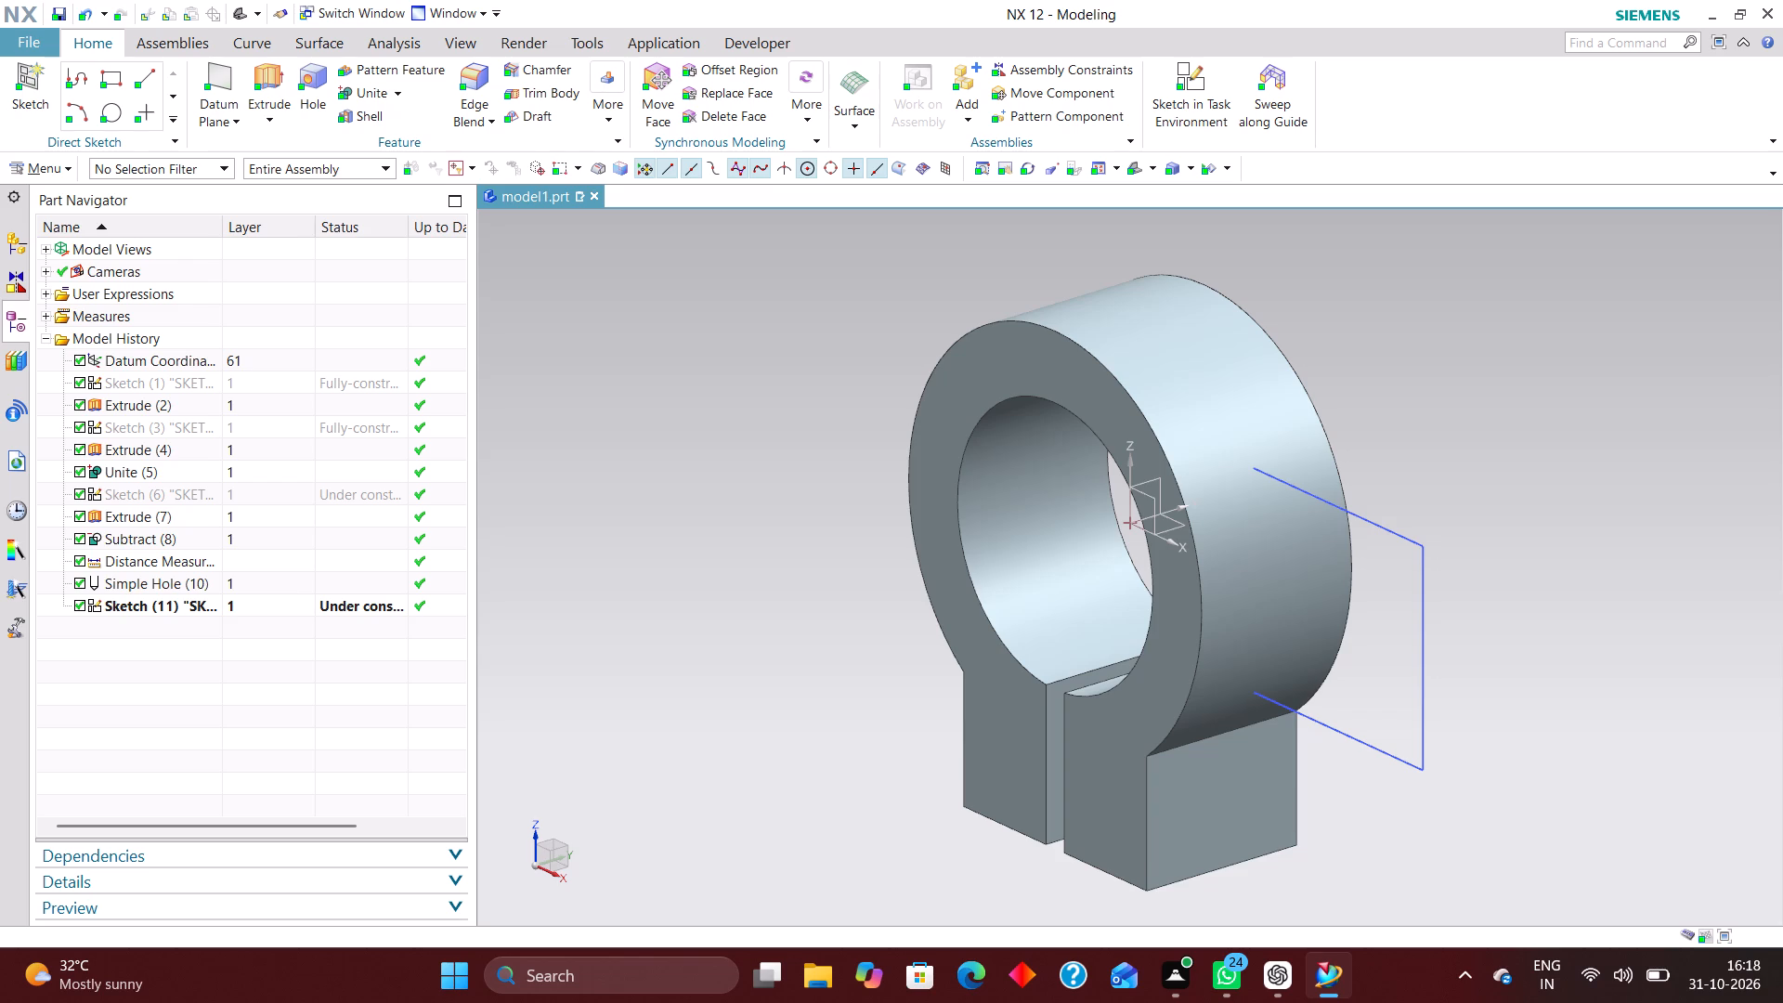
# Edit the rectangle sketch with rollback, set the distance from the vertical axis to its outer vertical side to 110 mm, and finish it.
pyautogui.click(237, 596)
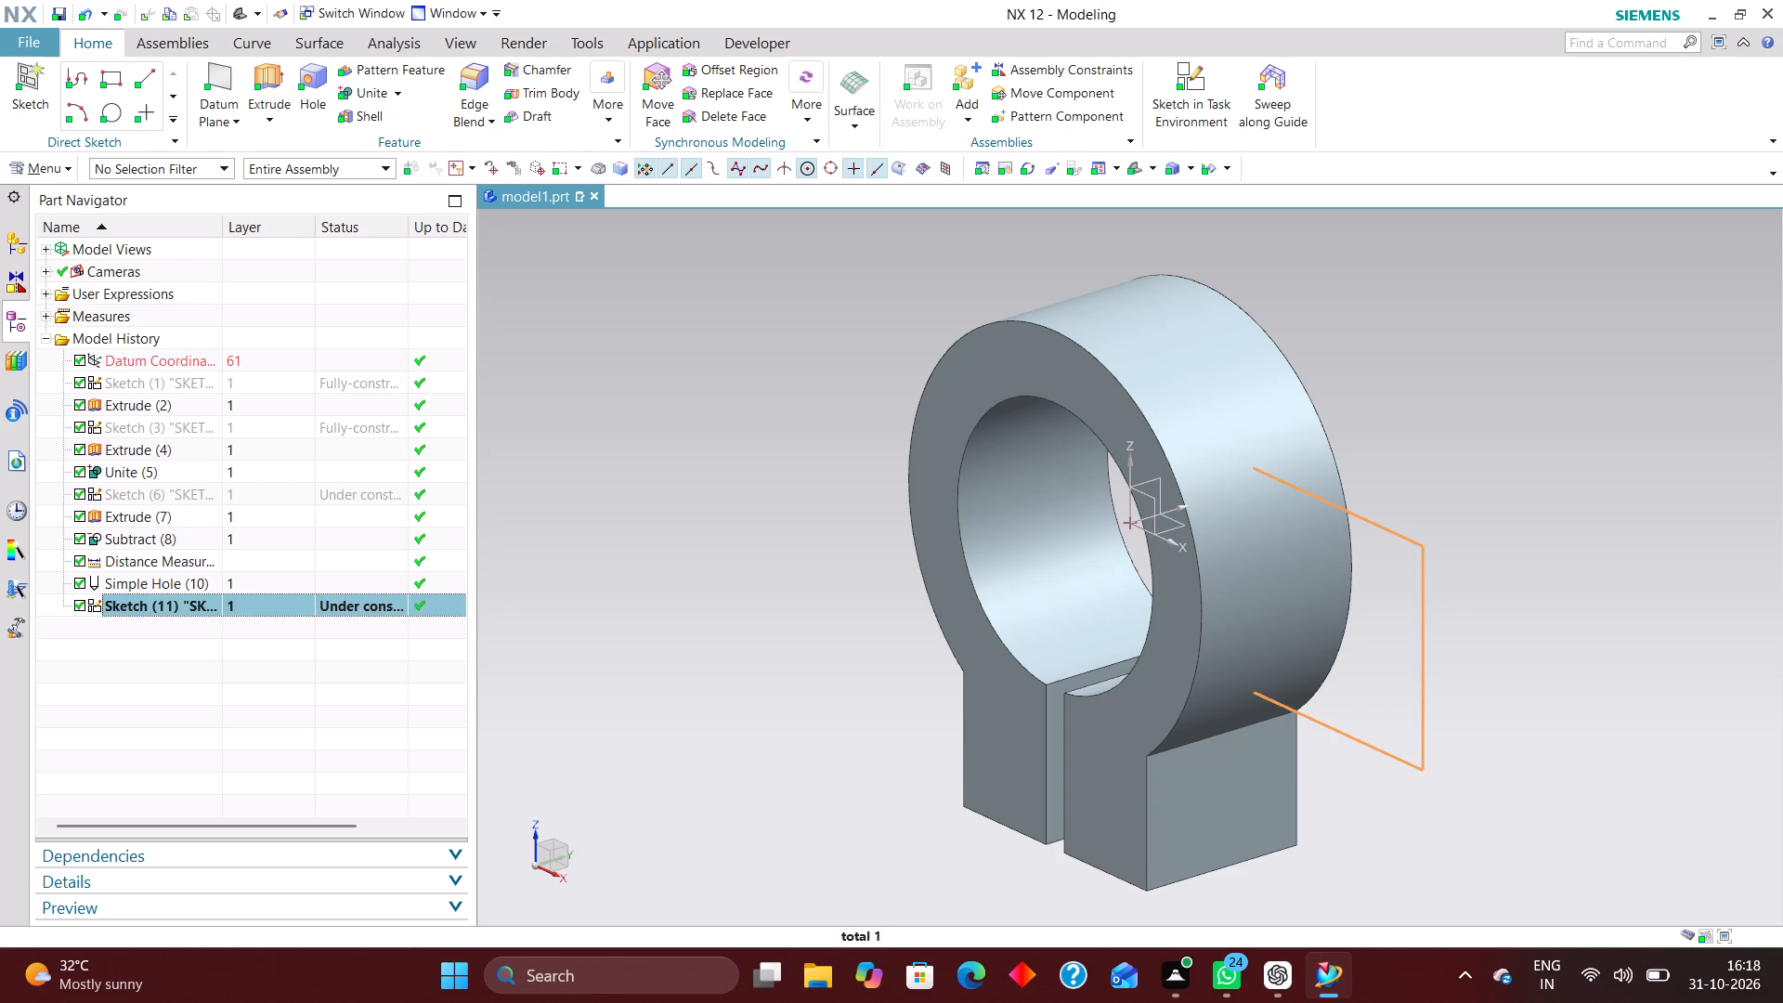
pyautogui.click(265, 609)
pyautogui.rightClick(266, 611)
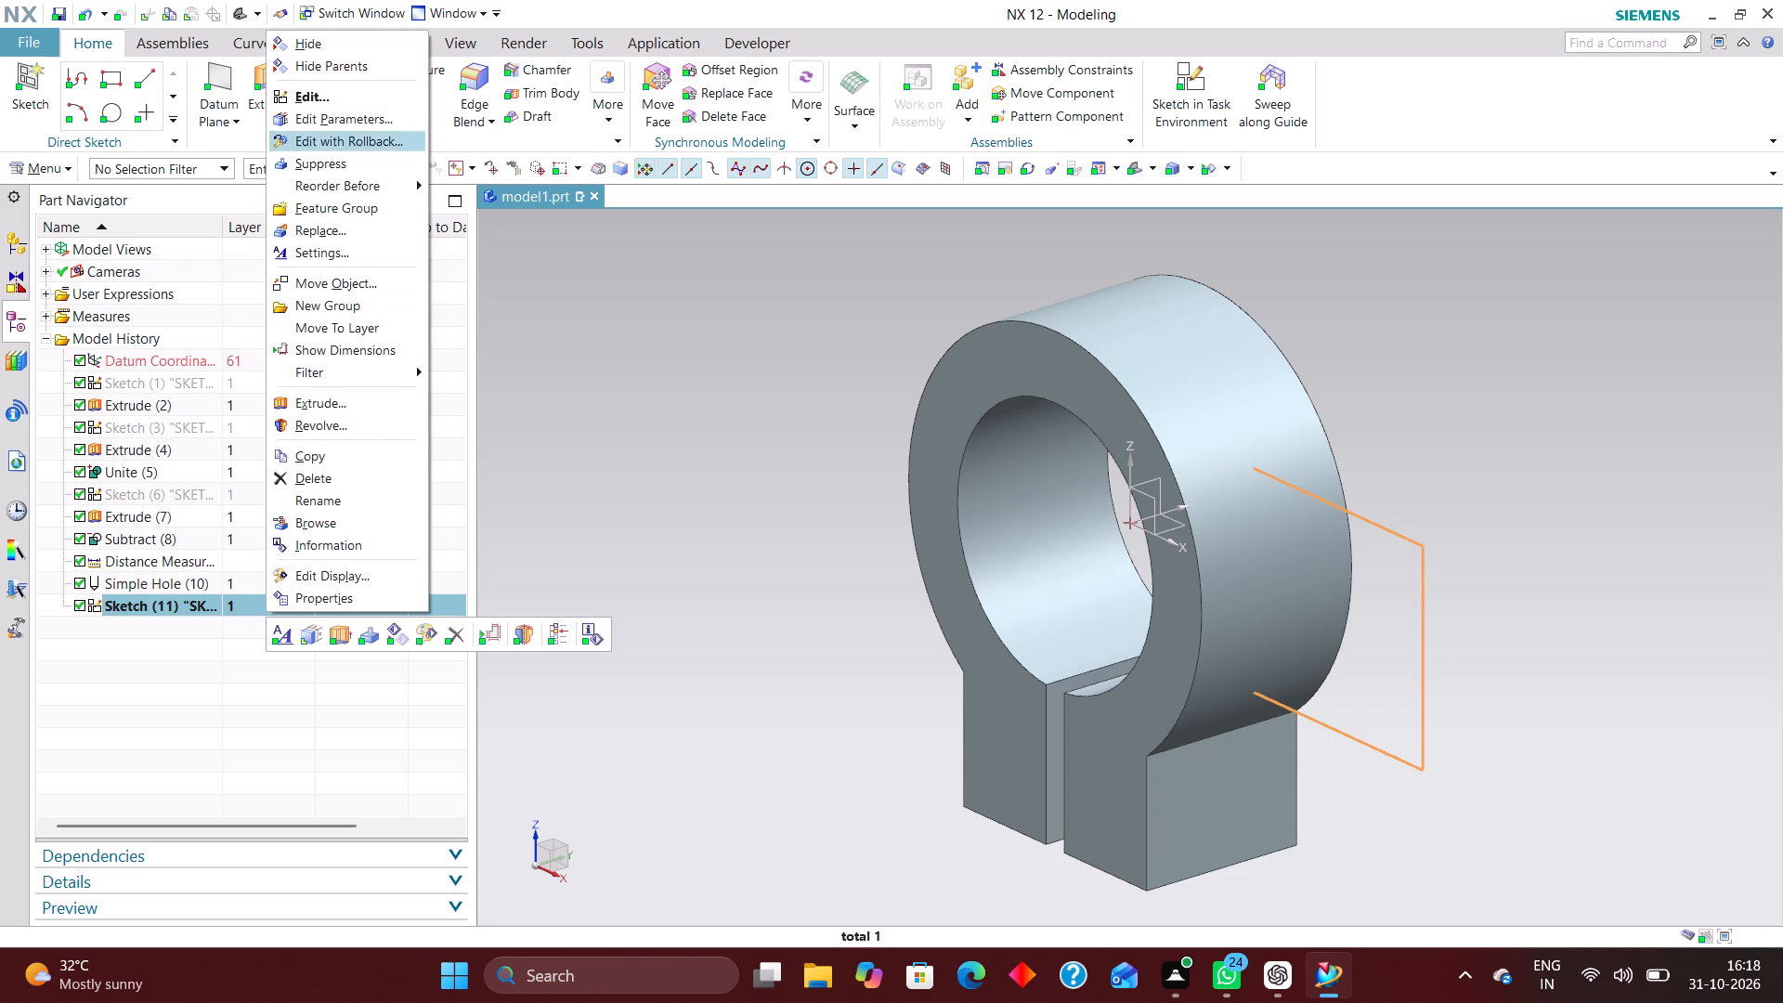
pyautogui.click(387, 137)
pyautogui.scroll(-2, 1194, 497)
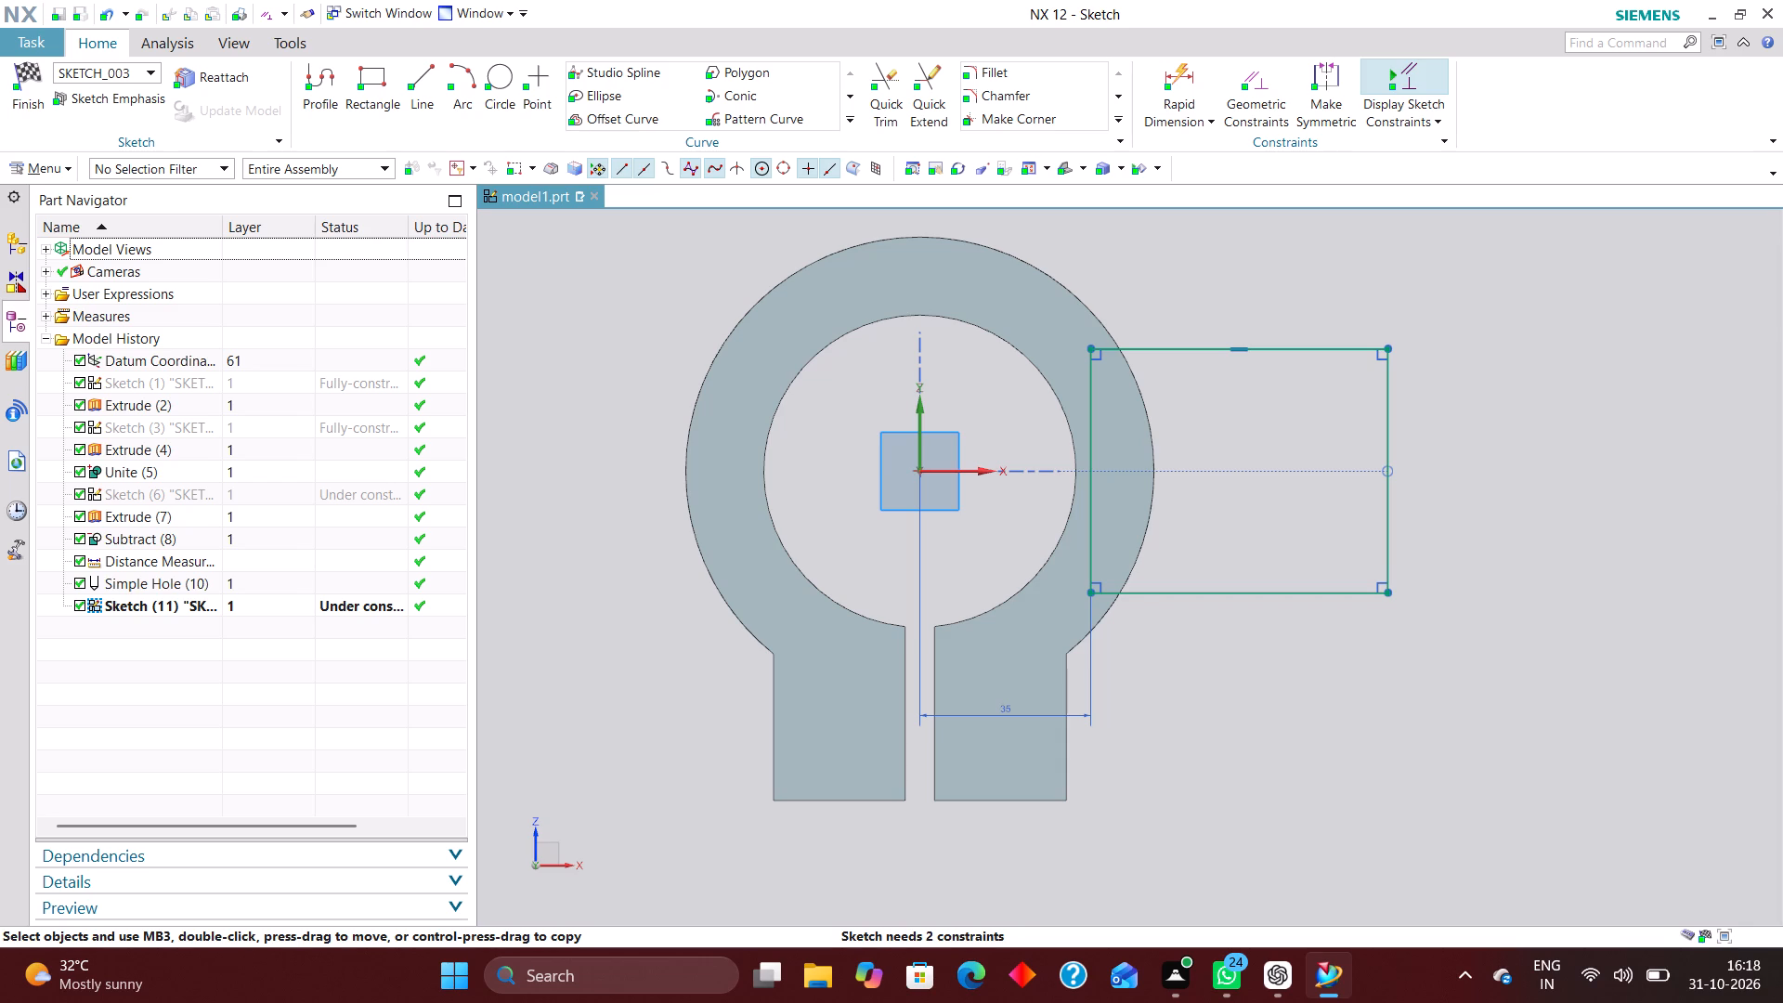
pyautogui.click(1168, 80)
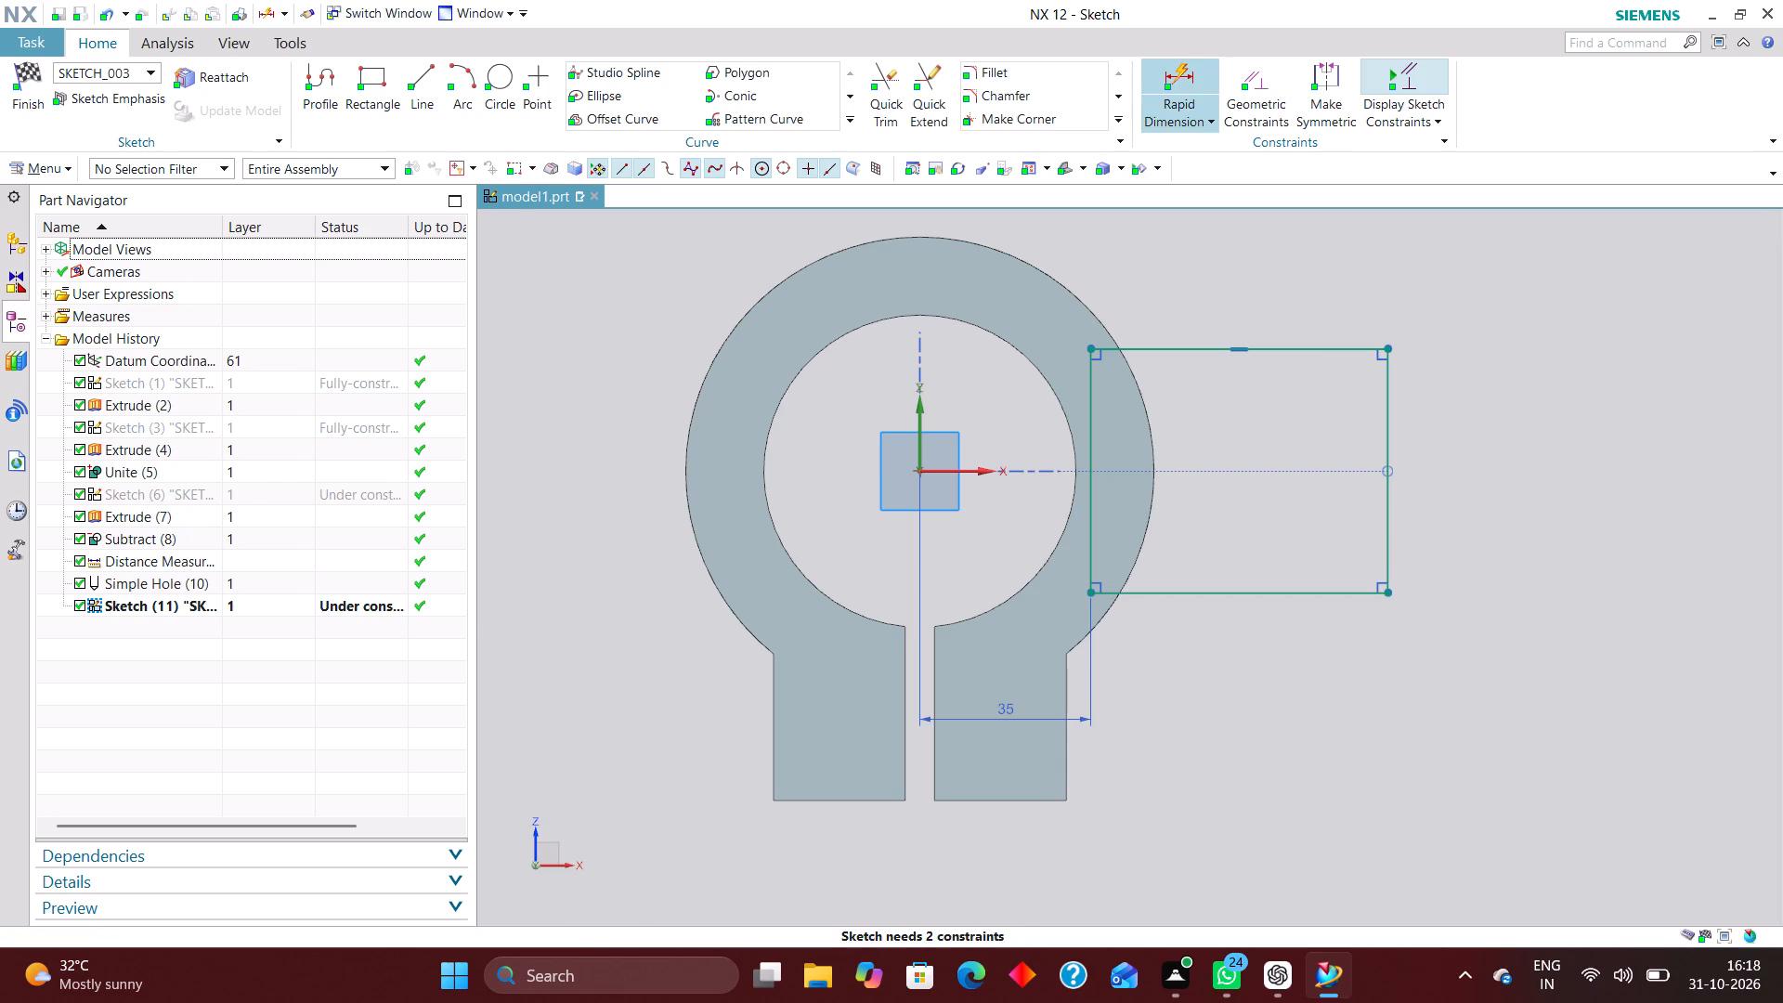
pyautogui.click(915, 441)
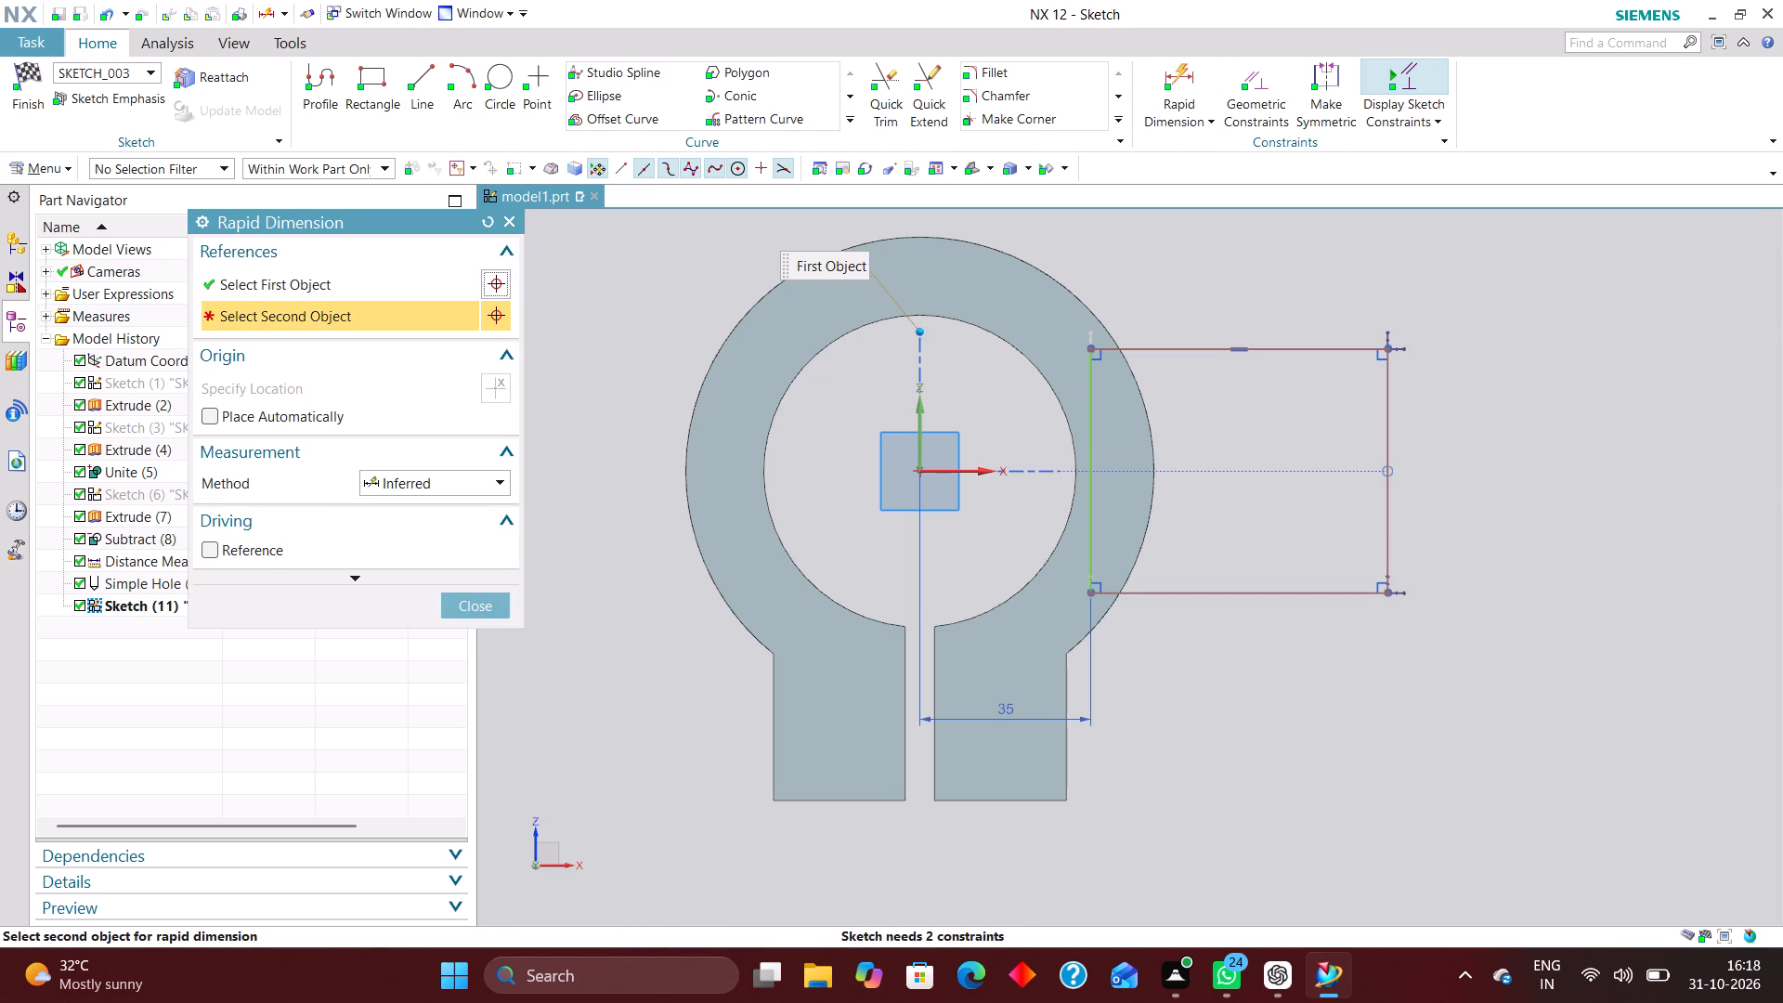
pyautogui.click(1387, 516)
pyautogui.click(1156, 858)
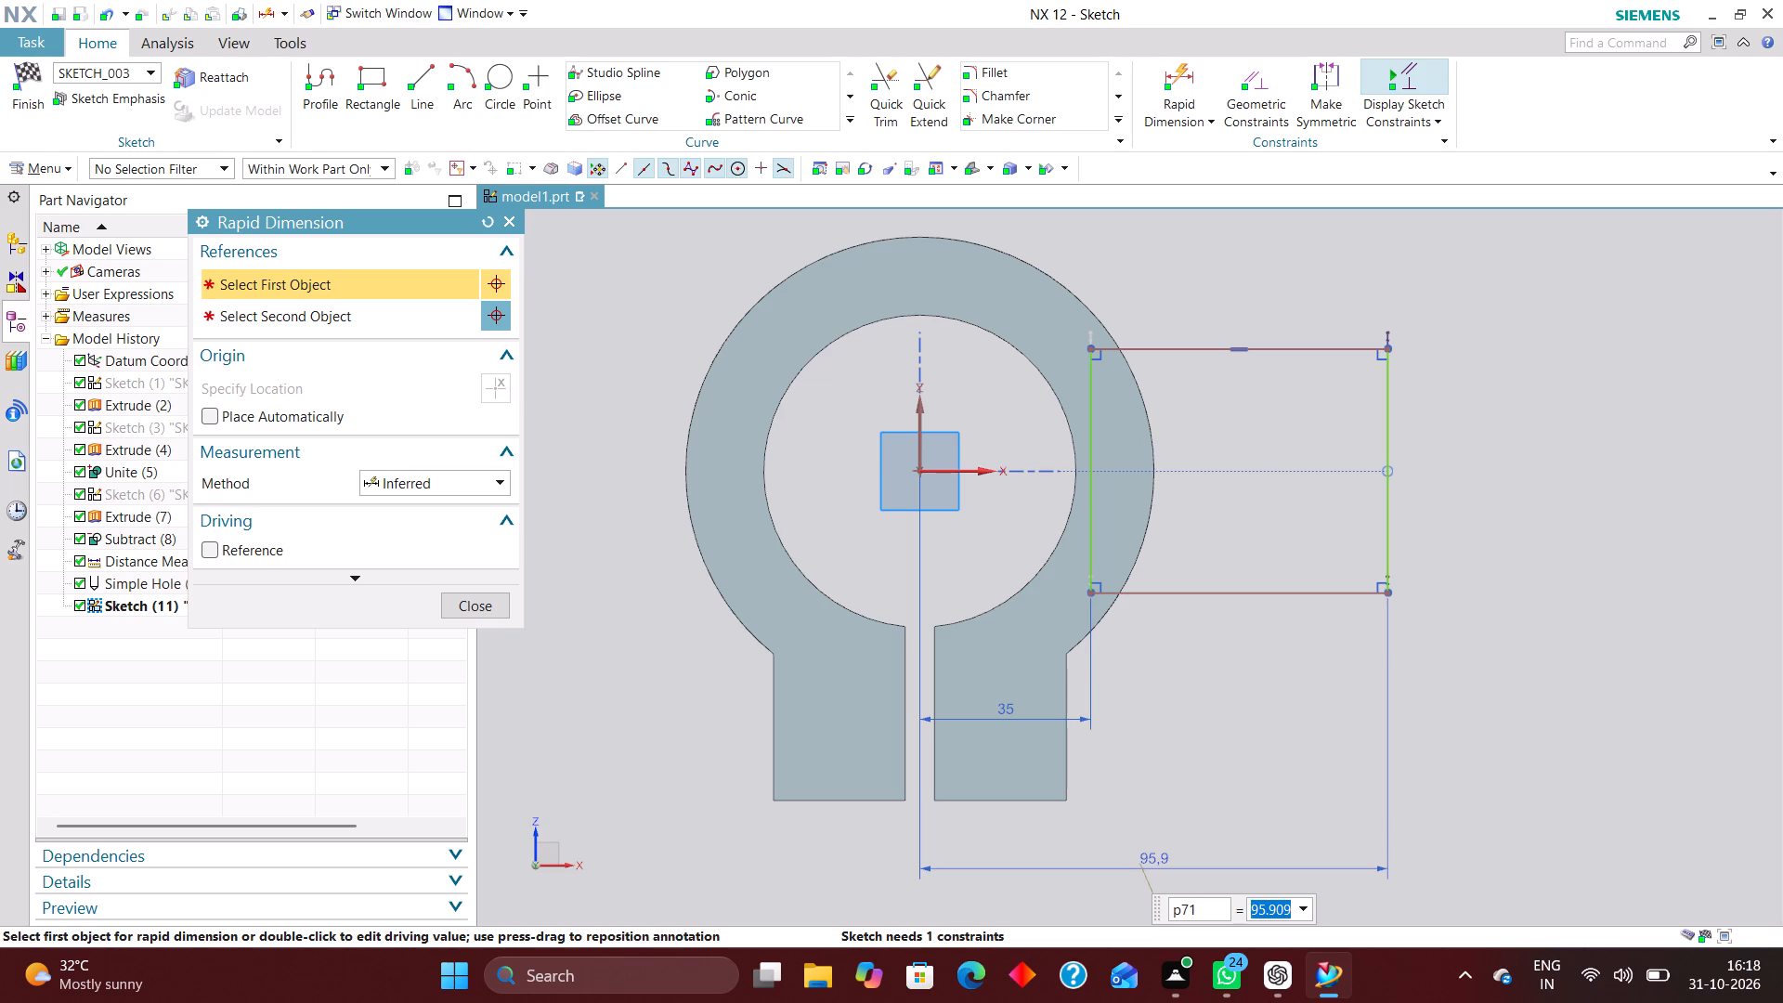
pyautogui.write('110')
pyautogui.press('Return')
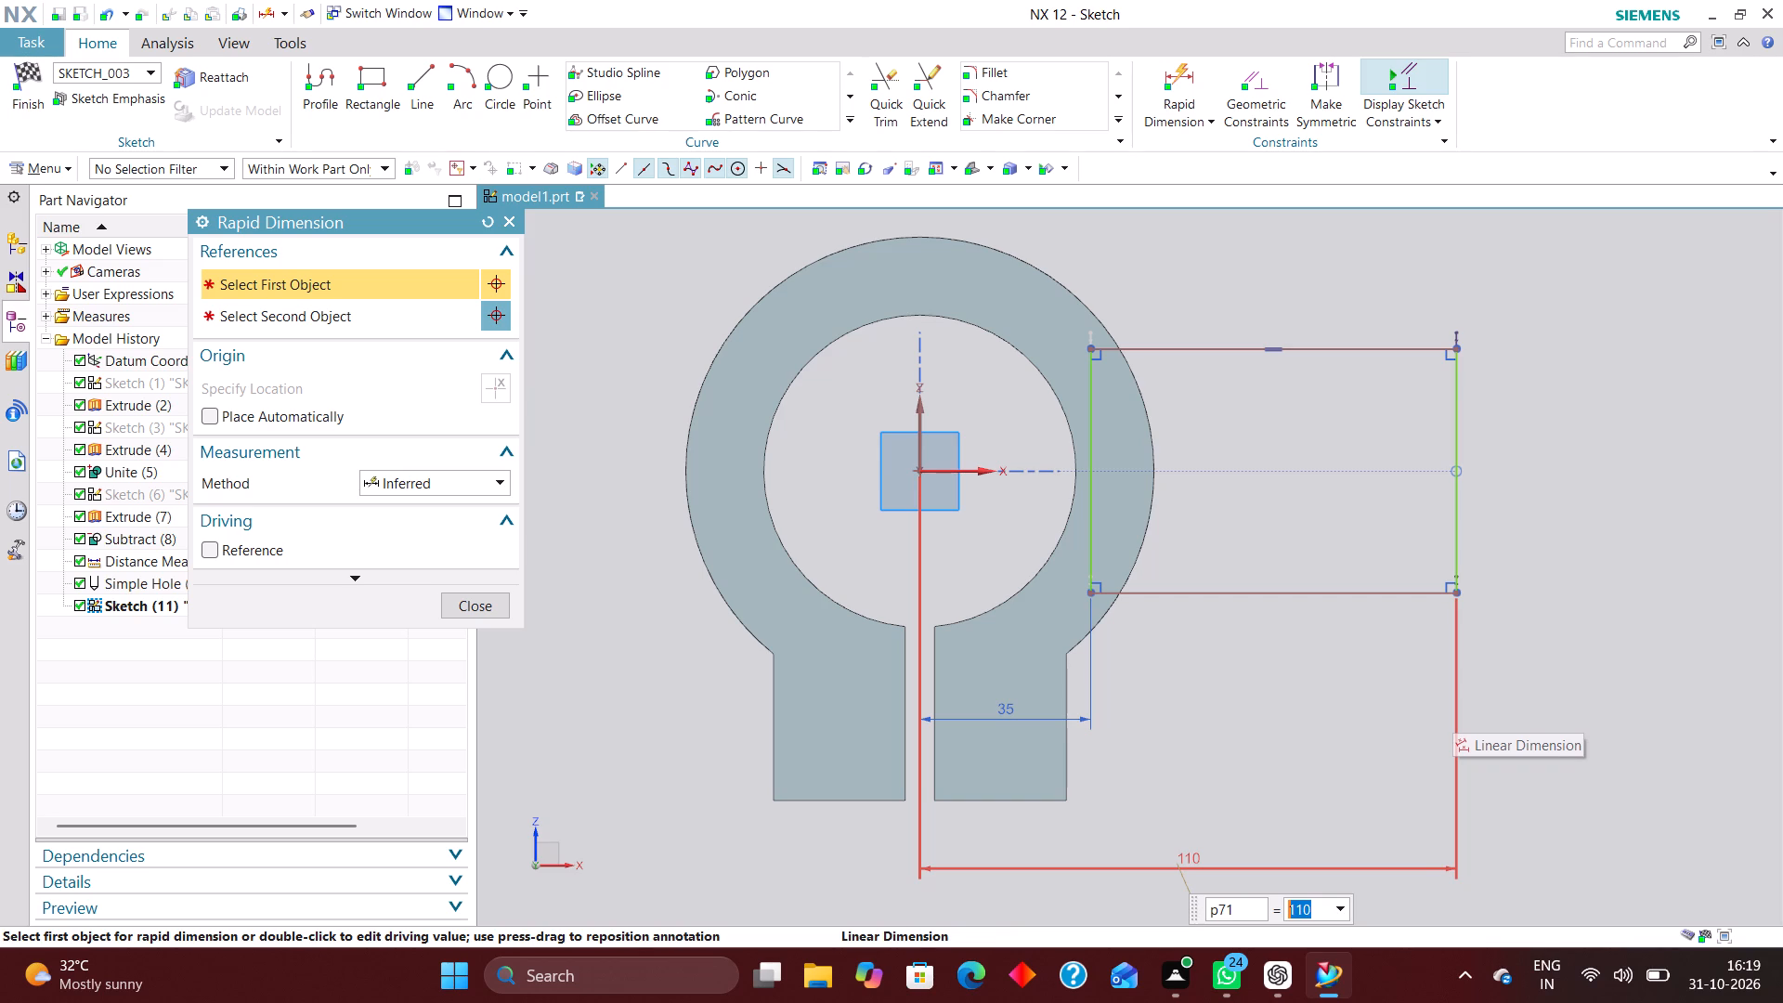
pyautogui.click(488, 610)
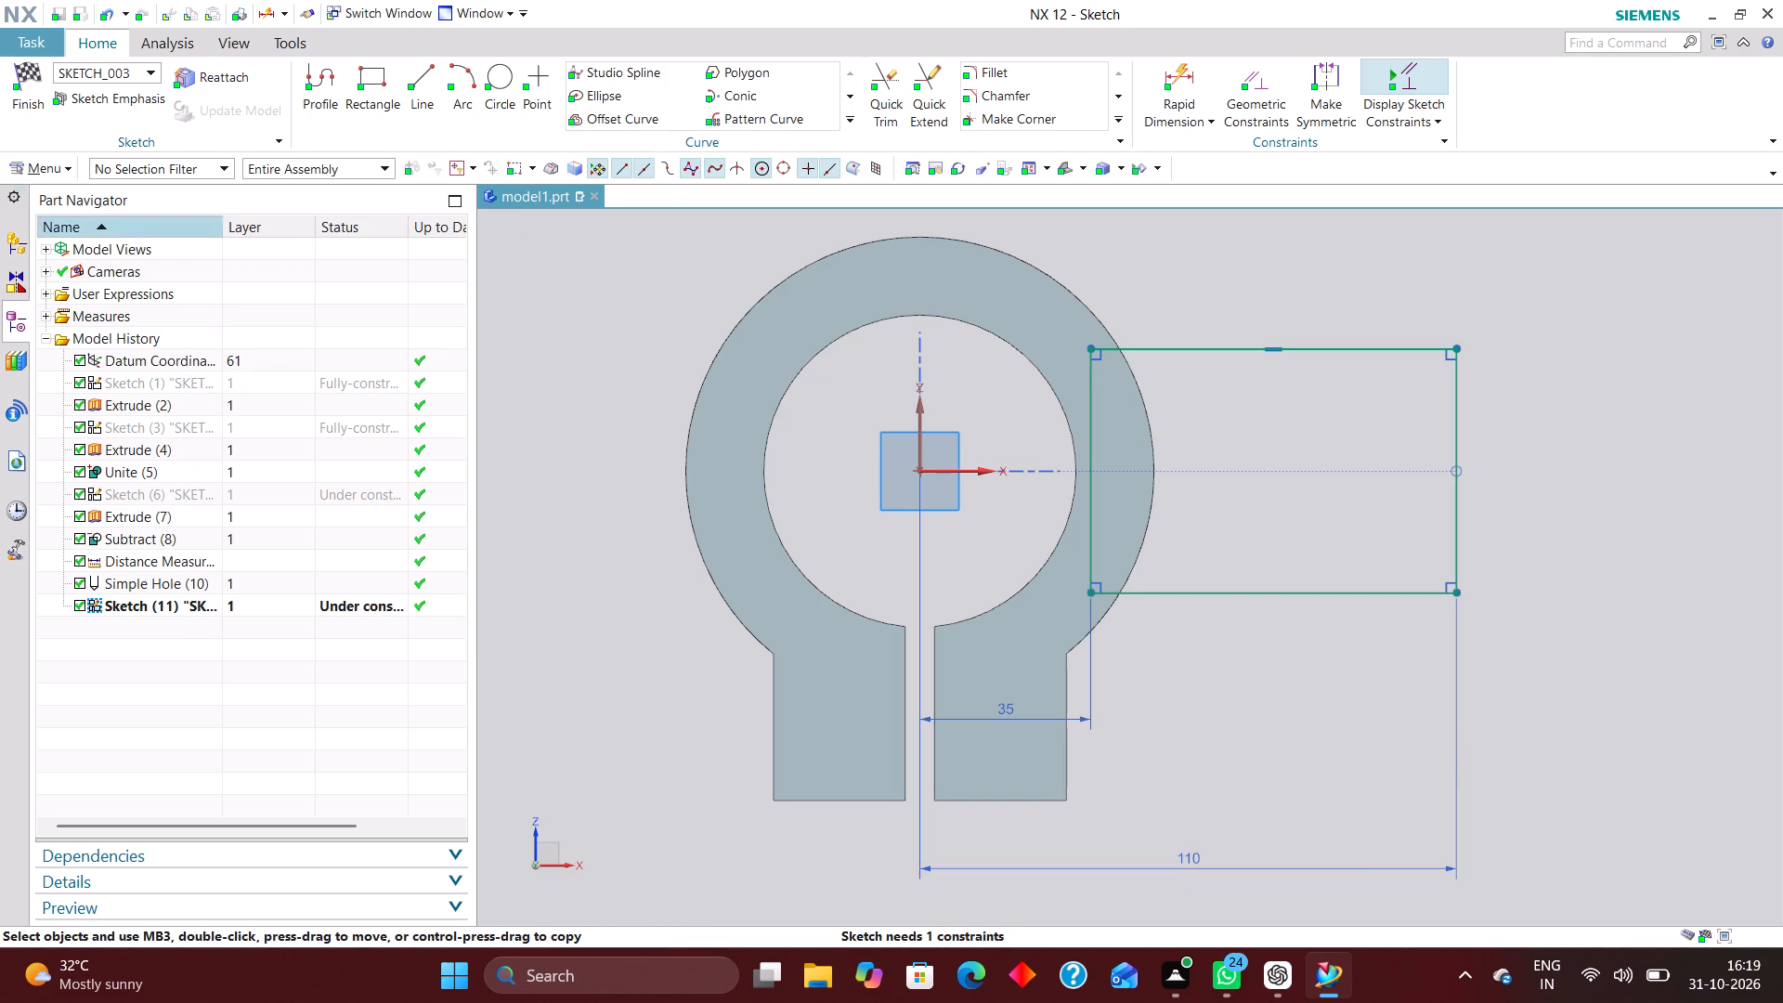
pyautogui.click(7, 68)
pyautogui.click(23, 70)
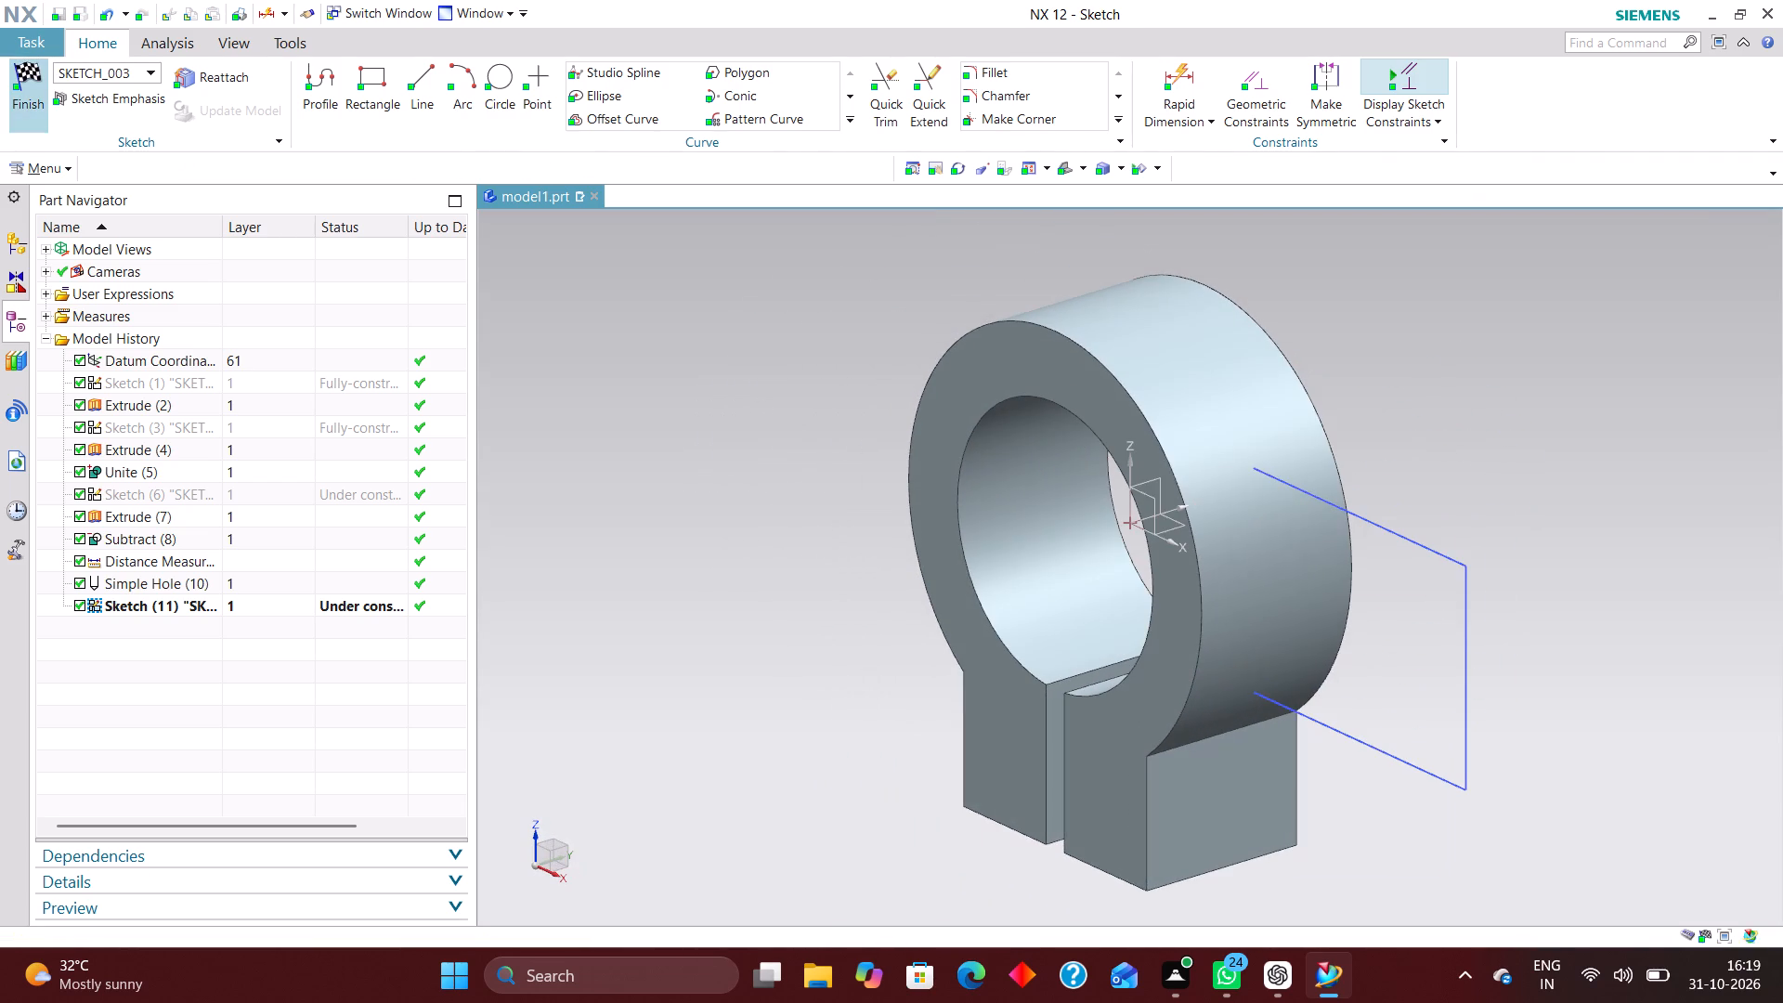
# Extrude the rectangle sketch with a Symmetric Value limit of 6 mm and Boolean None.
pyautogui.click(269, 72)
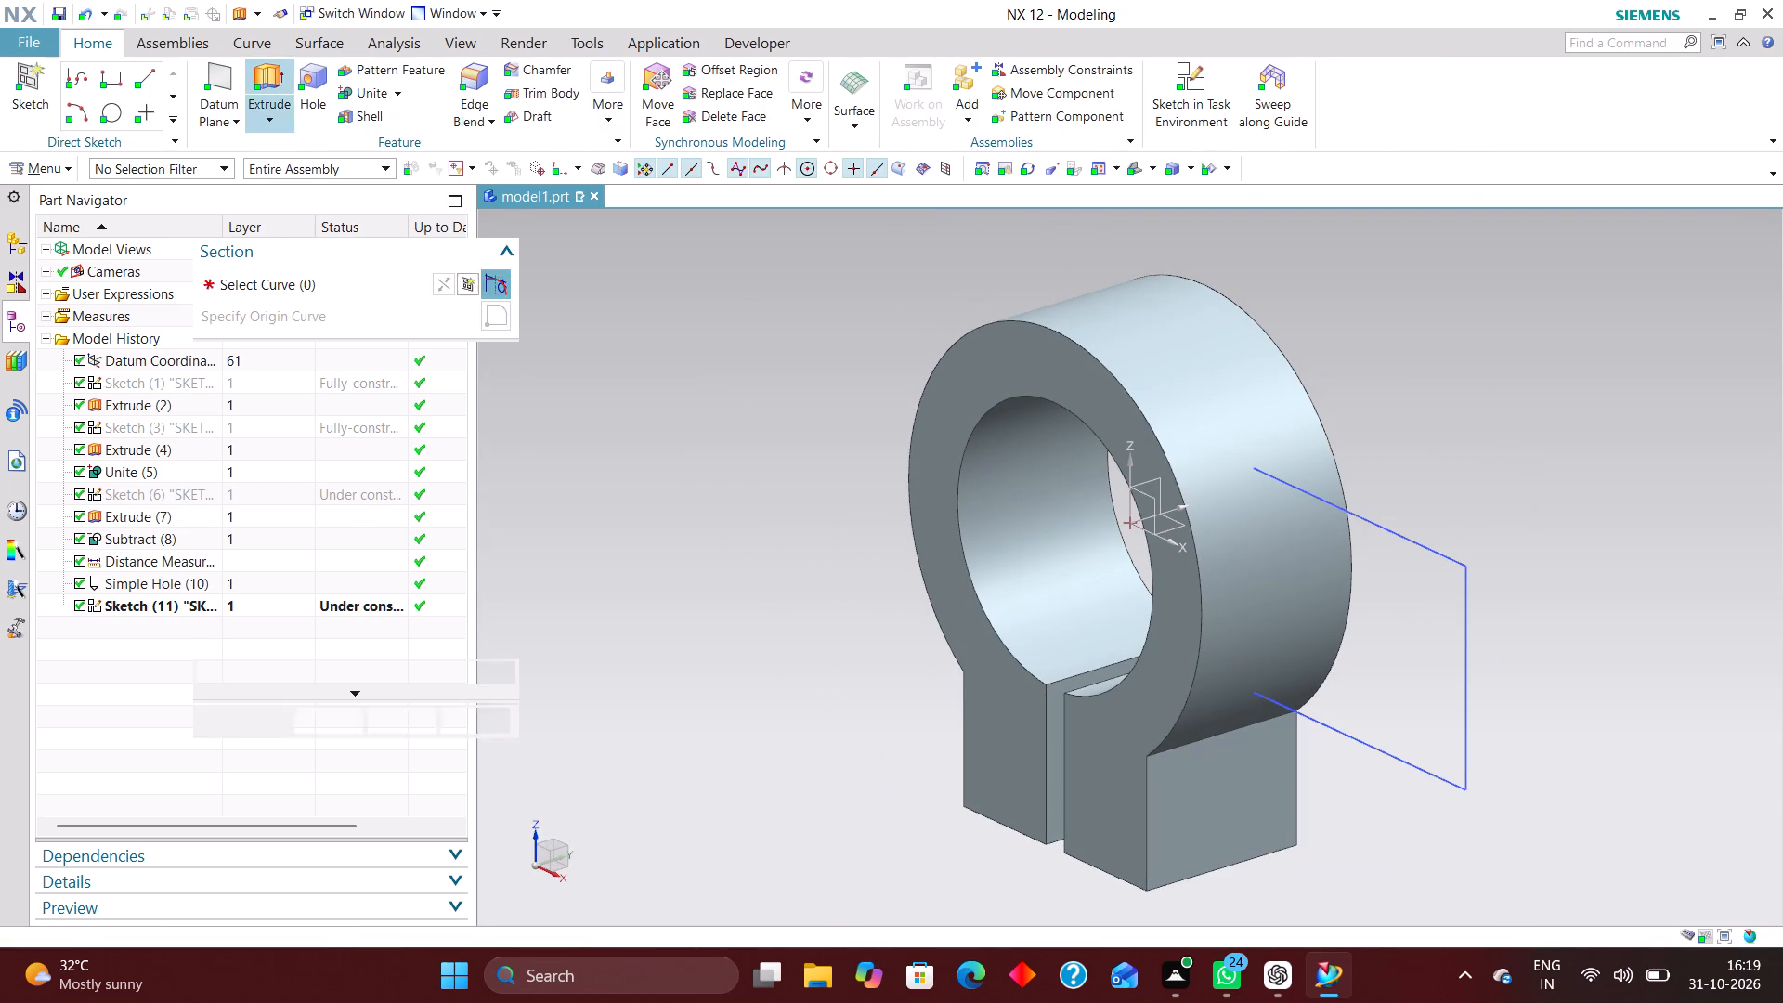
pyautogui.click(1463, 709)
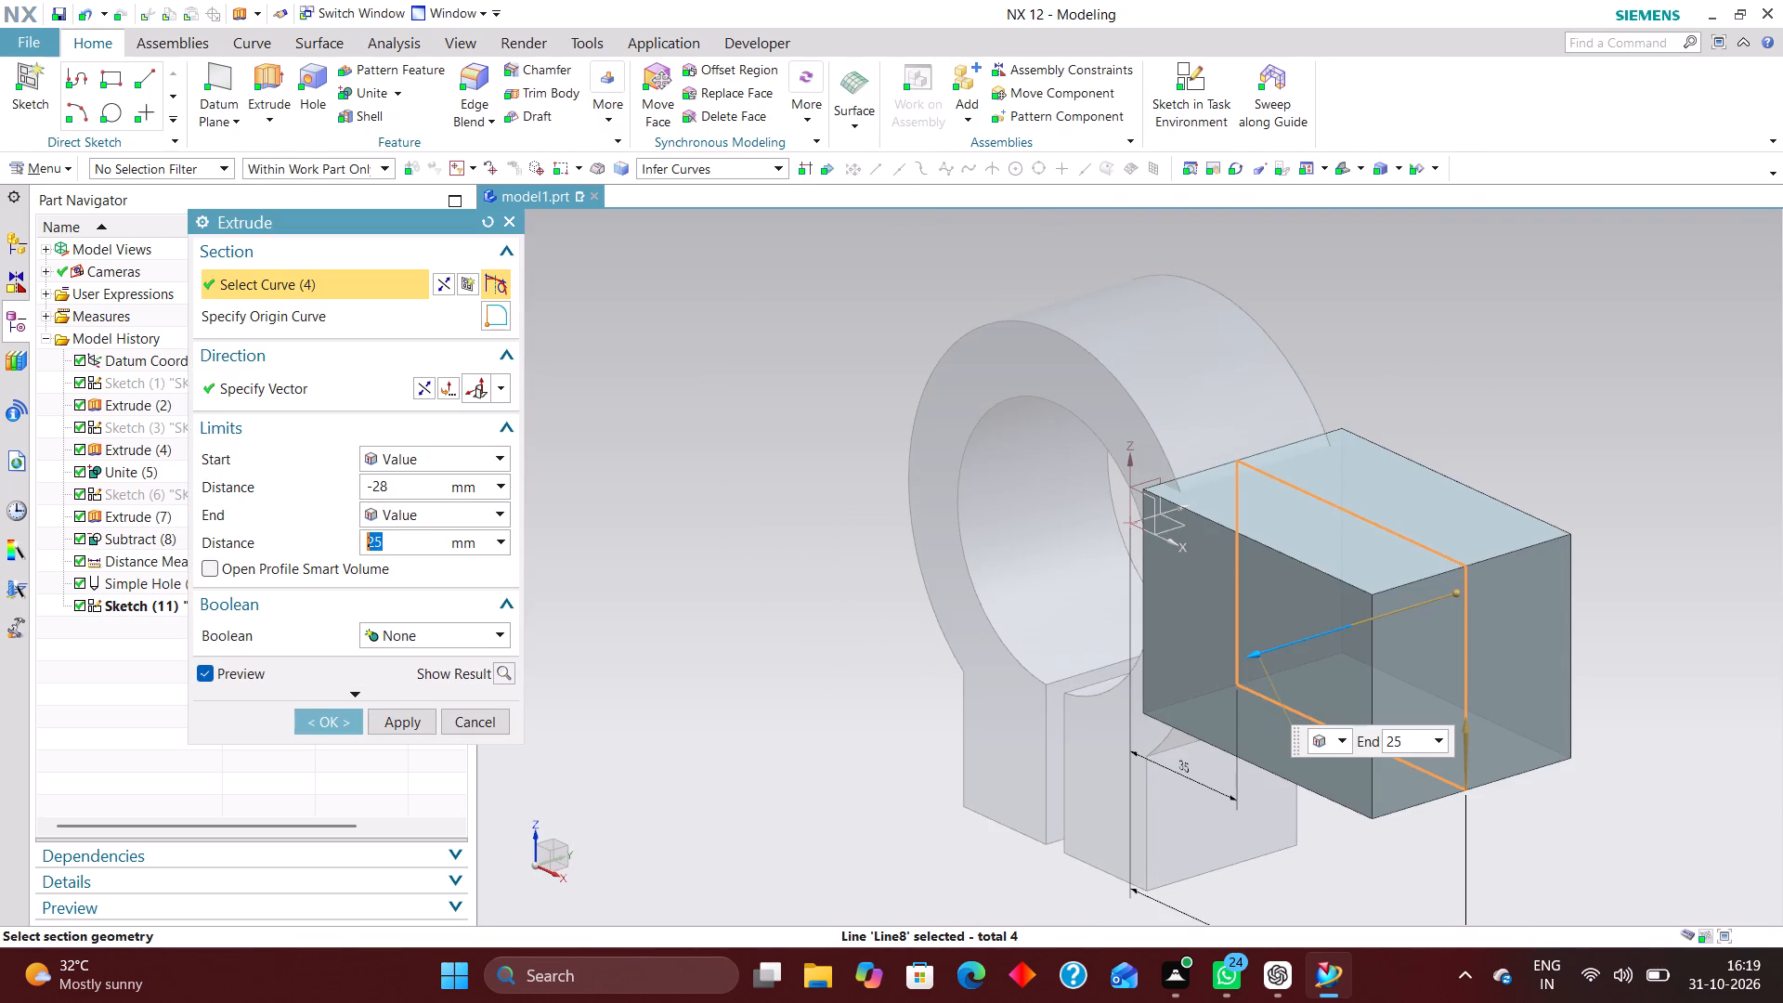
pyautogui.moveTo(394, 482); pyautogui.dragTo(330, 478)
pyautogui.click(446, 456)
pyautogui.click(440, 501)
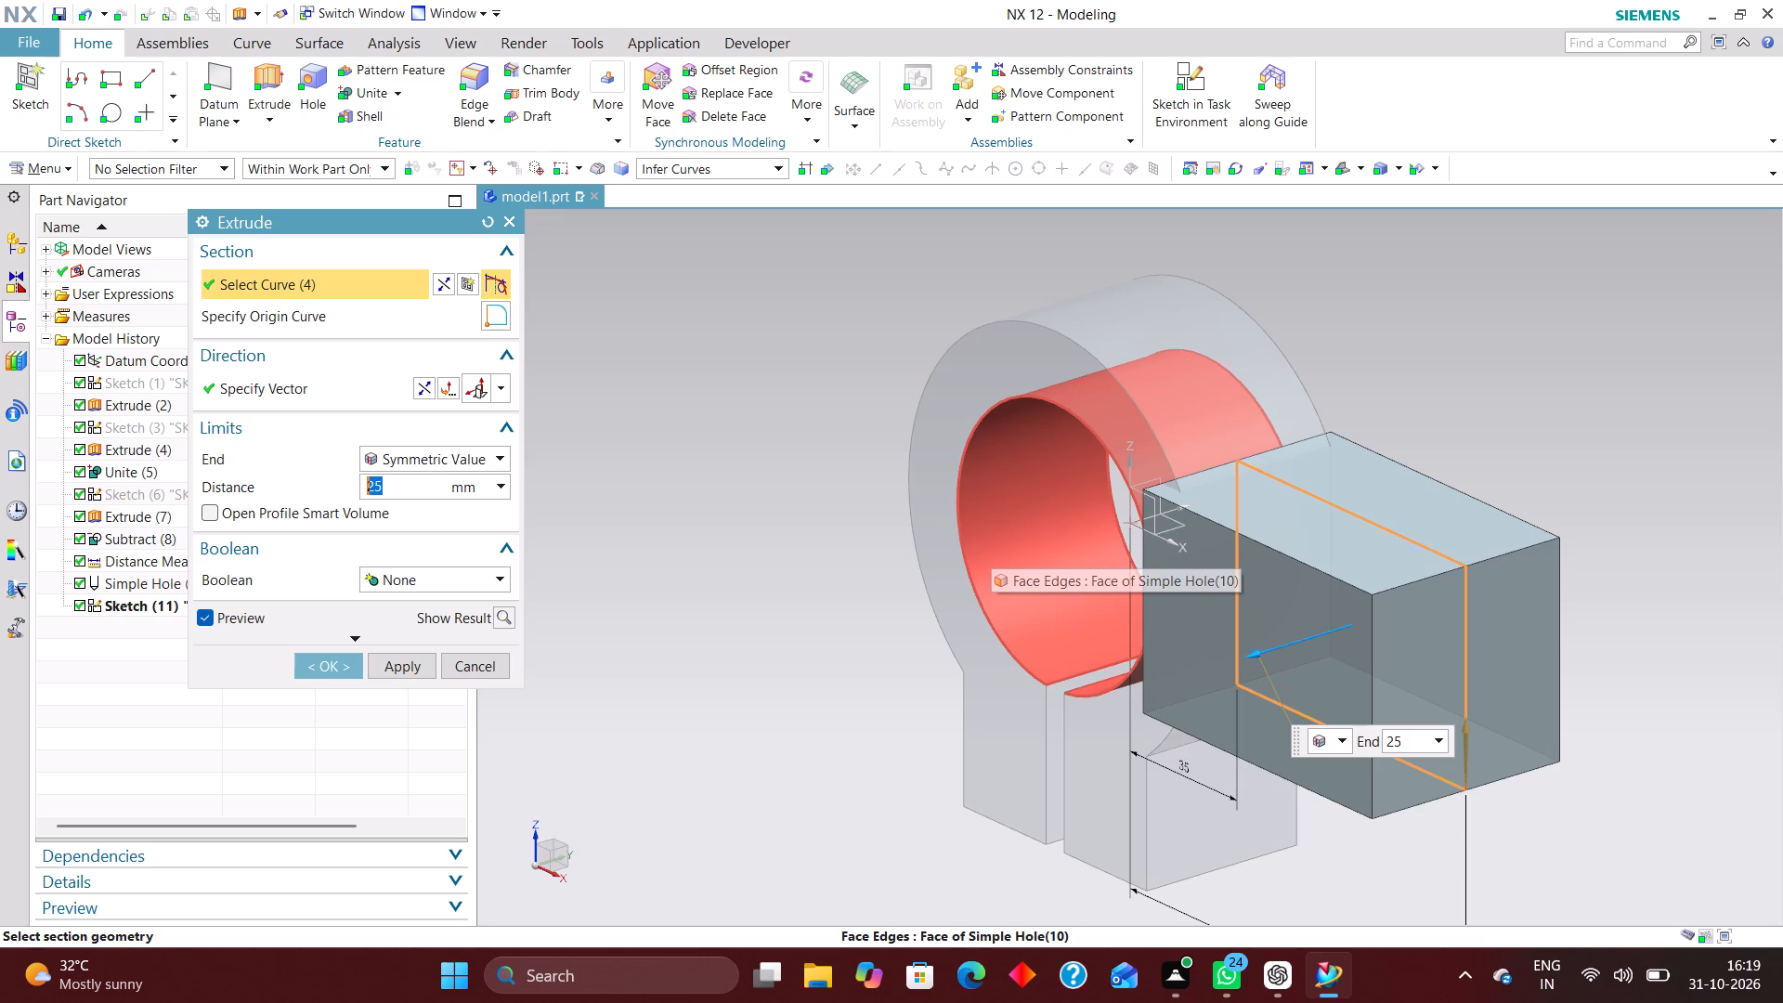
pyautogui.press('6')
pyautogui.press('Return')
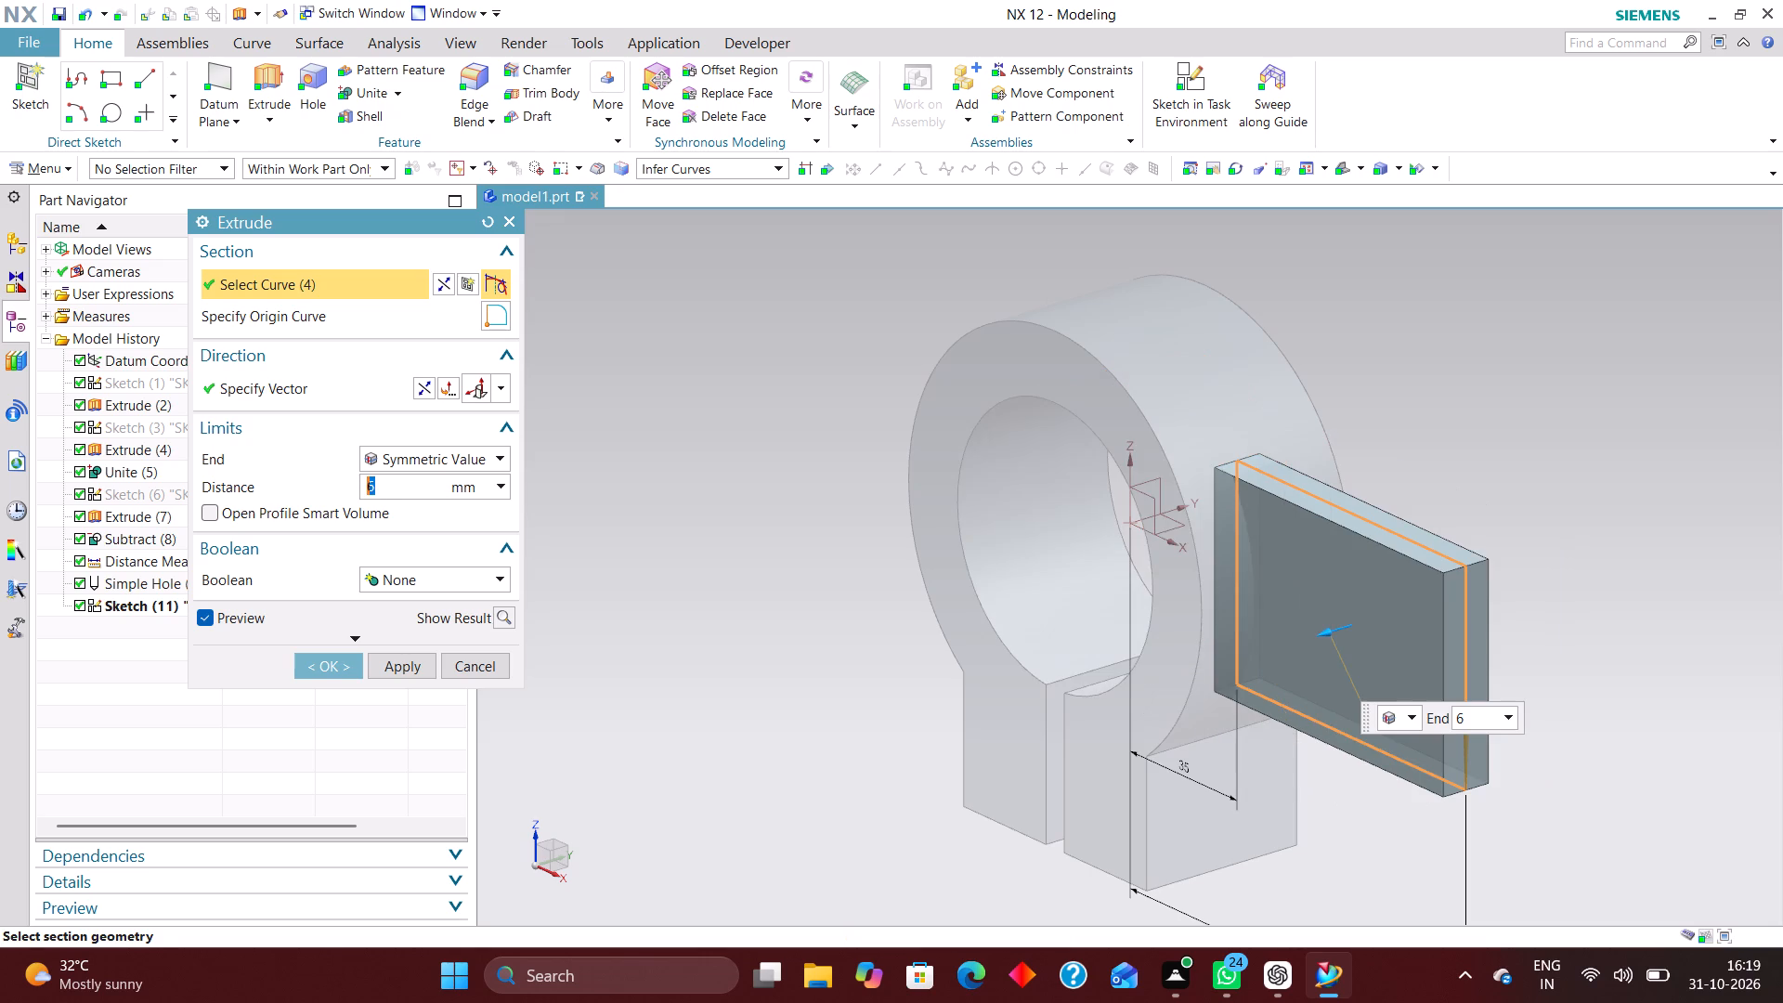
pyautogui.click(316, 663)
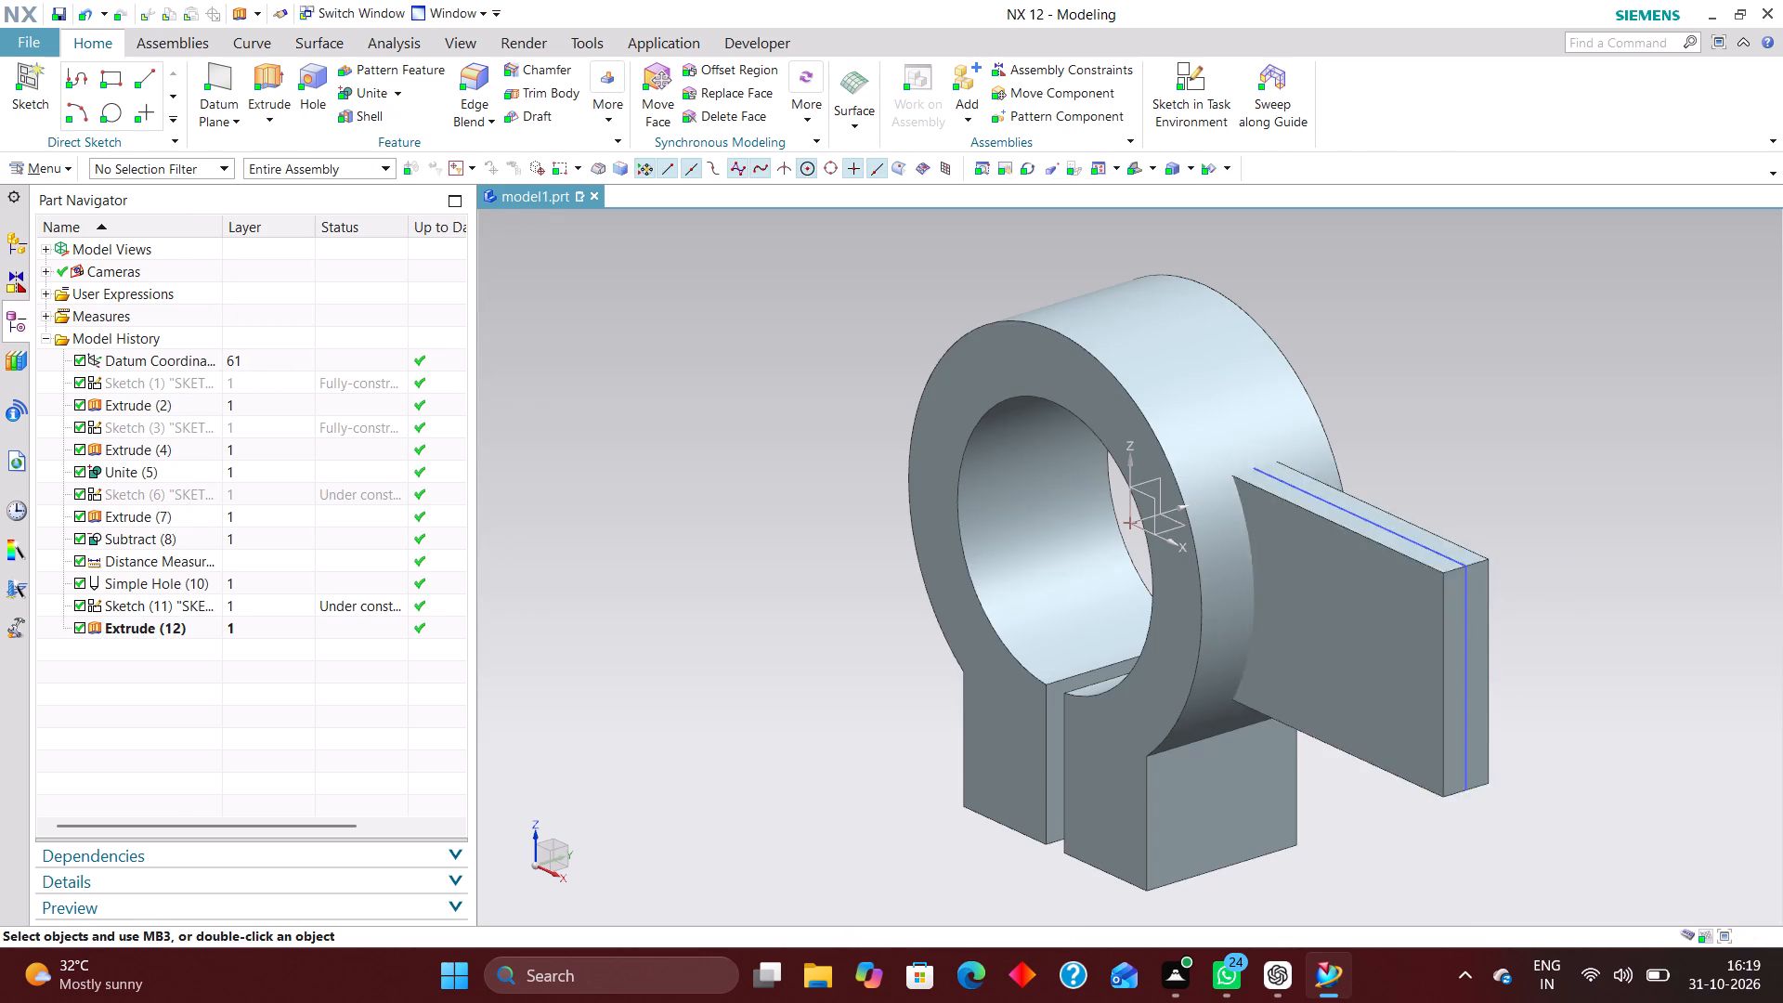
# Start a task-environment sketch on the XZ datum plane and draw a circle beyond the side plate, centred about 133 mm from the origin.
pyautogui.moveTo(1603, 671); pyautogui.dragTo(1659, 646, button='middle')
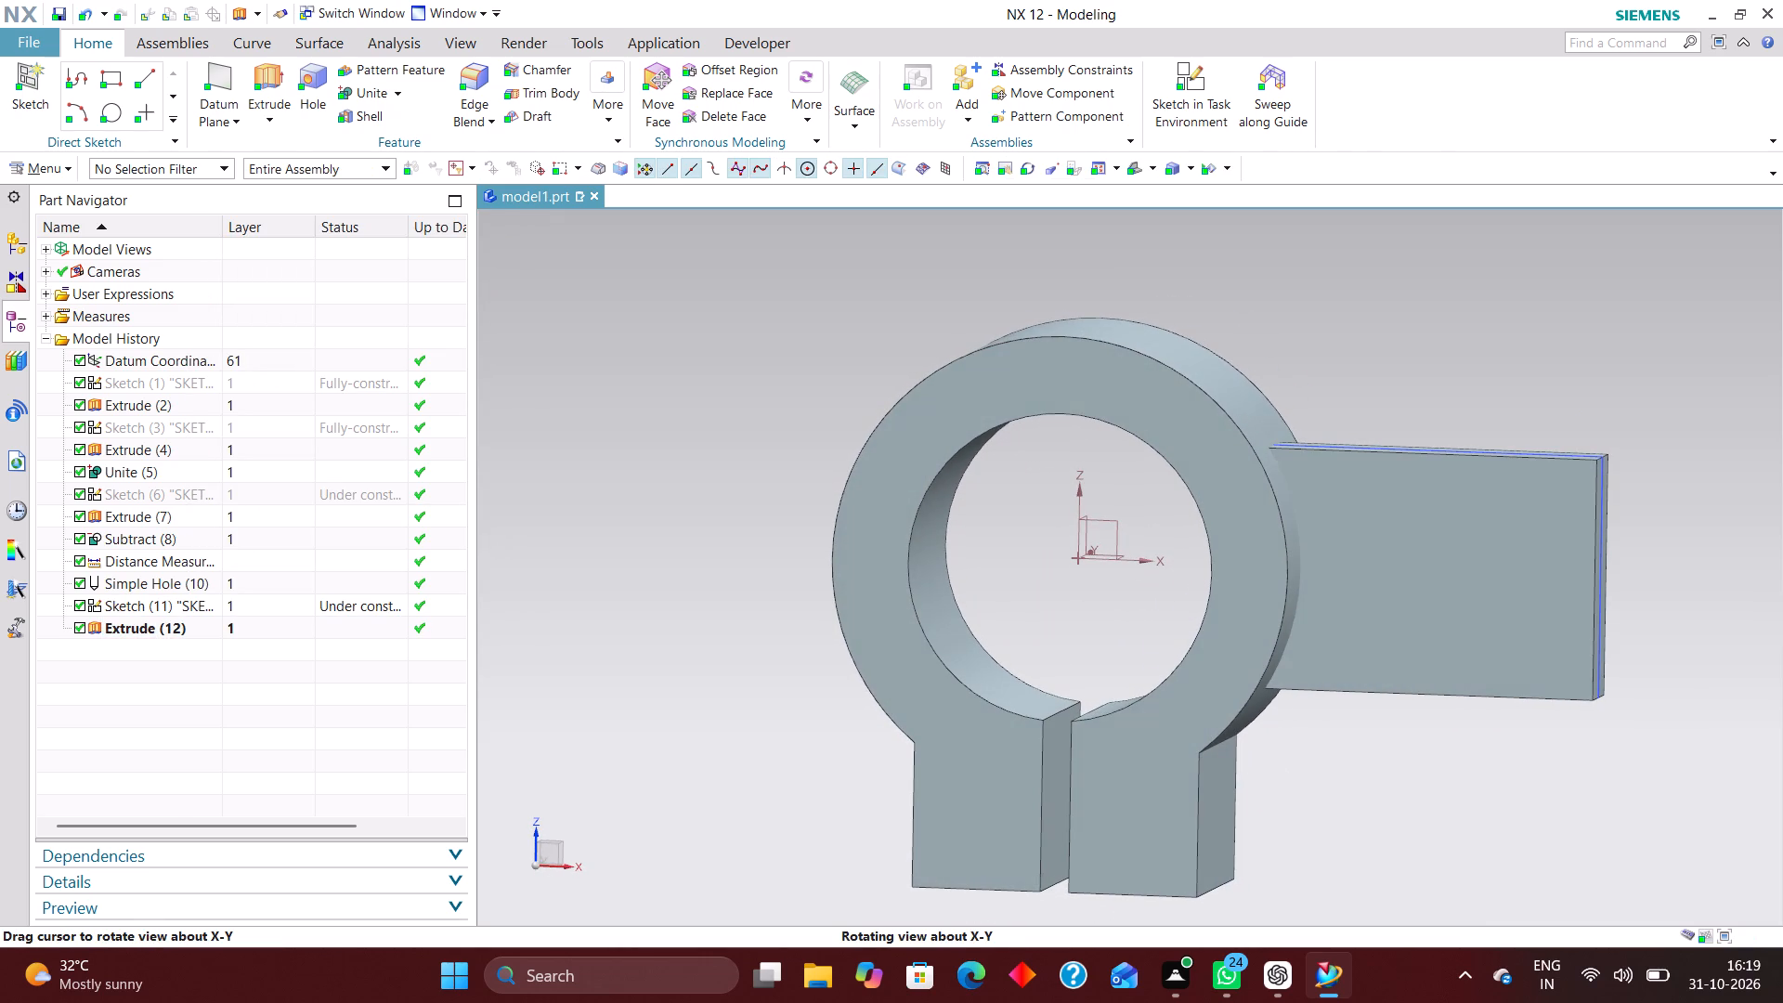
pyautogui.moveTo(1659, 646); pyautogui.dragTo(1624, 653, button='middle')
pyautogui.scroll(1, 1613, 649)
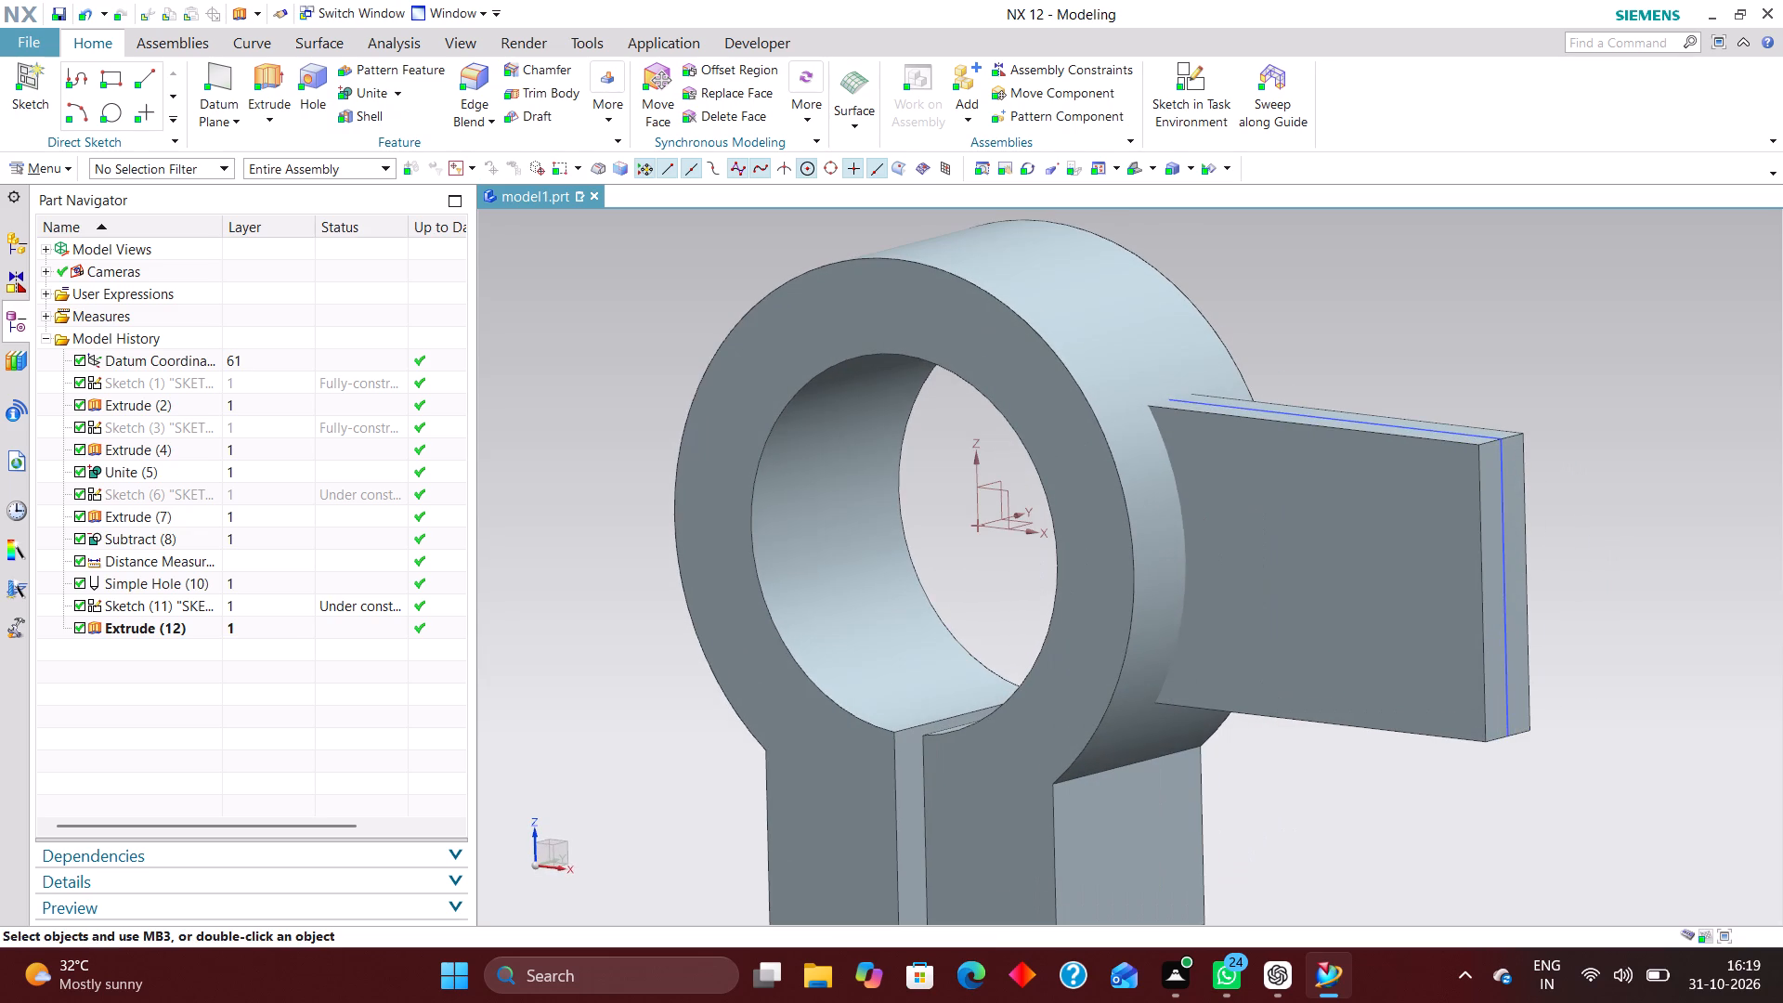
pyautogui.click(1220, 78)
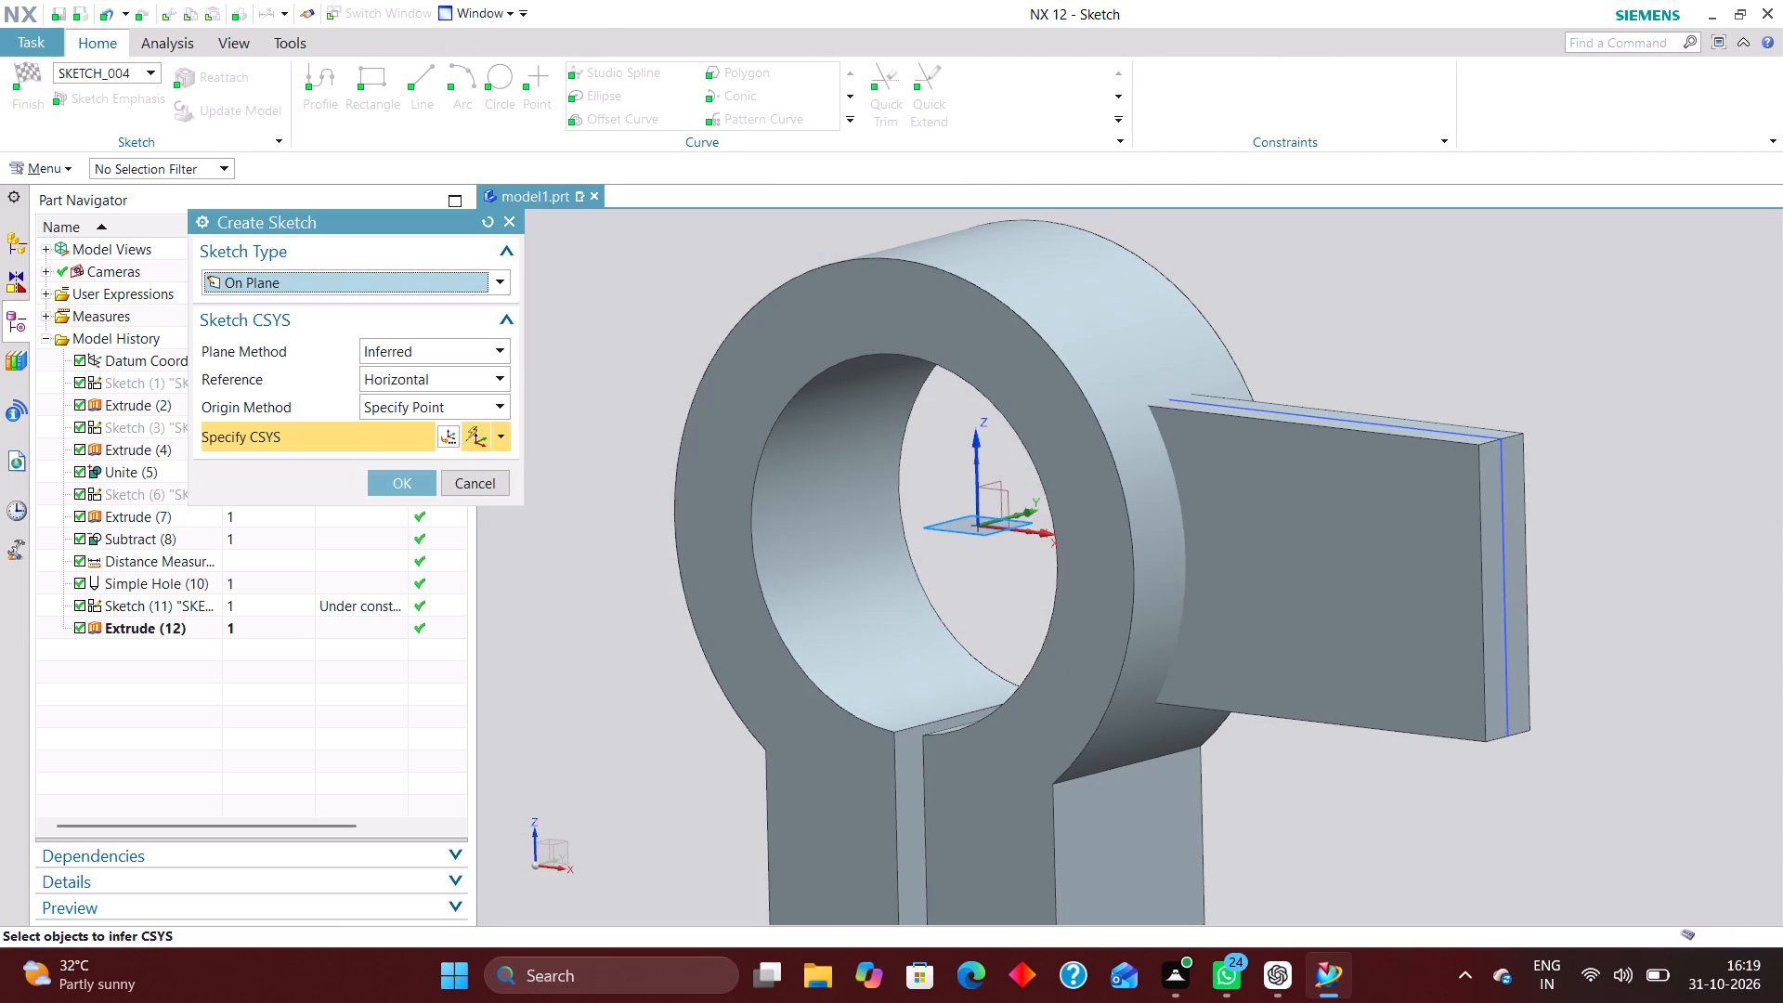
pyautogui.click(1010, 493)
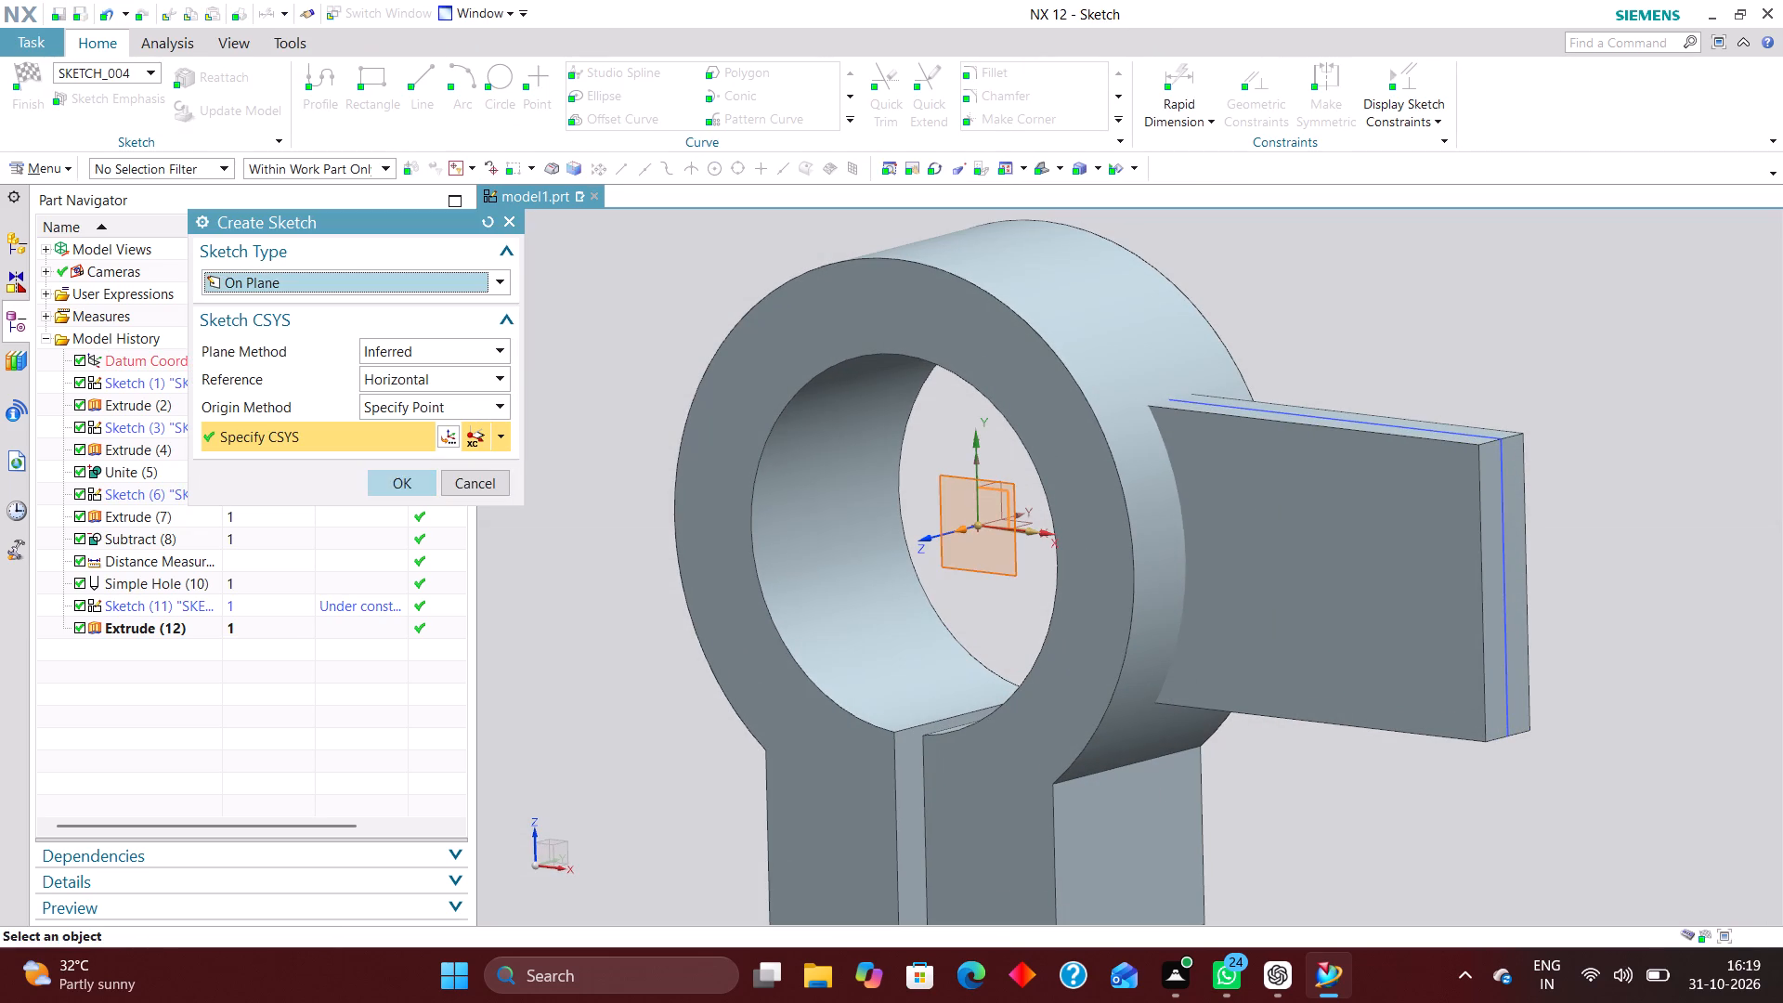
pyautogui.click(395, 486)
pyautogui.scroll(-6, 794, 568)
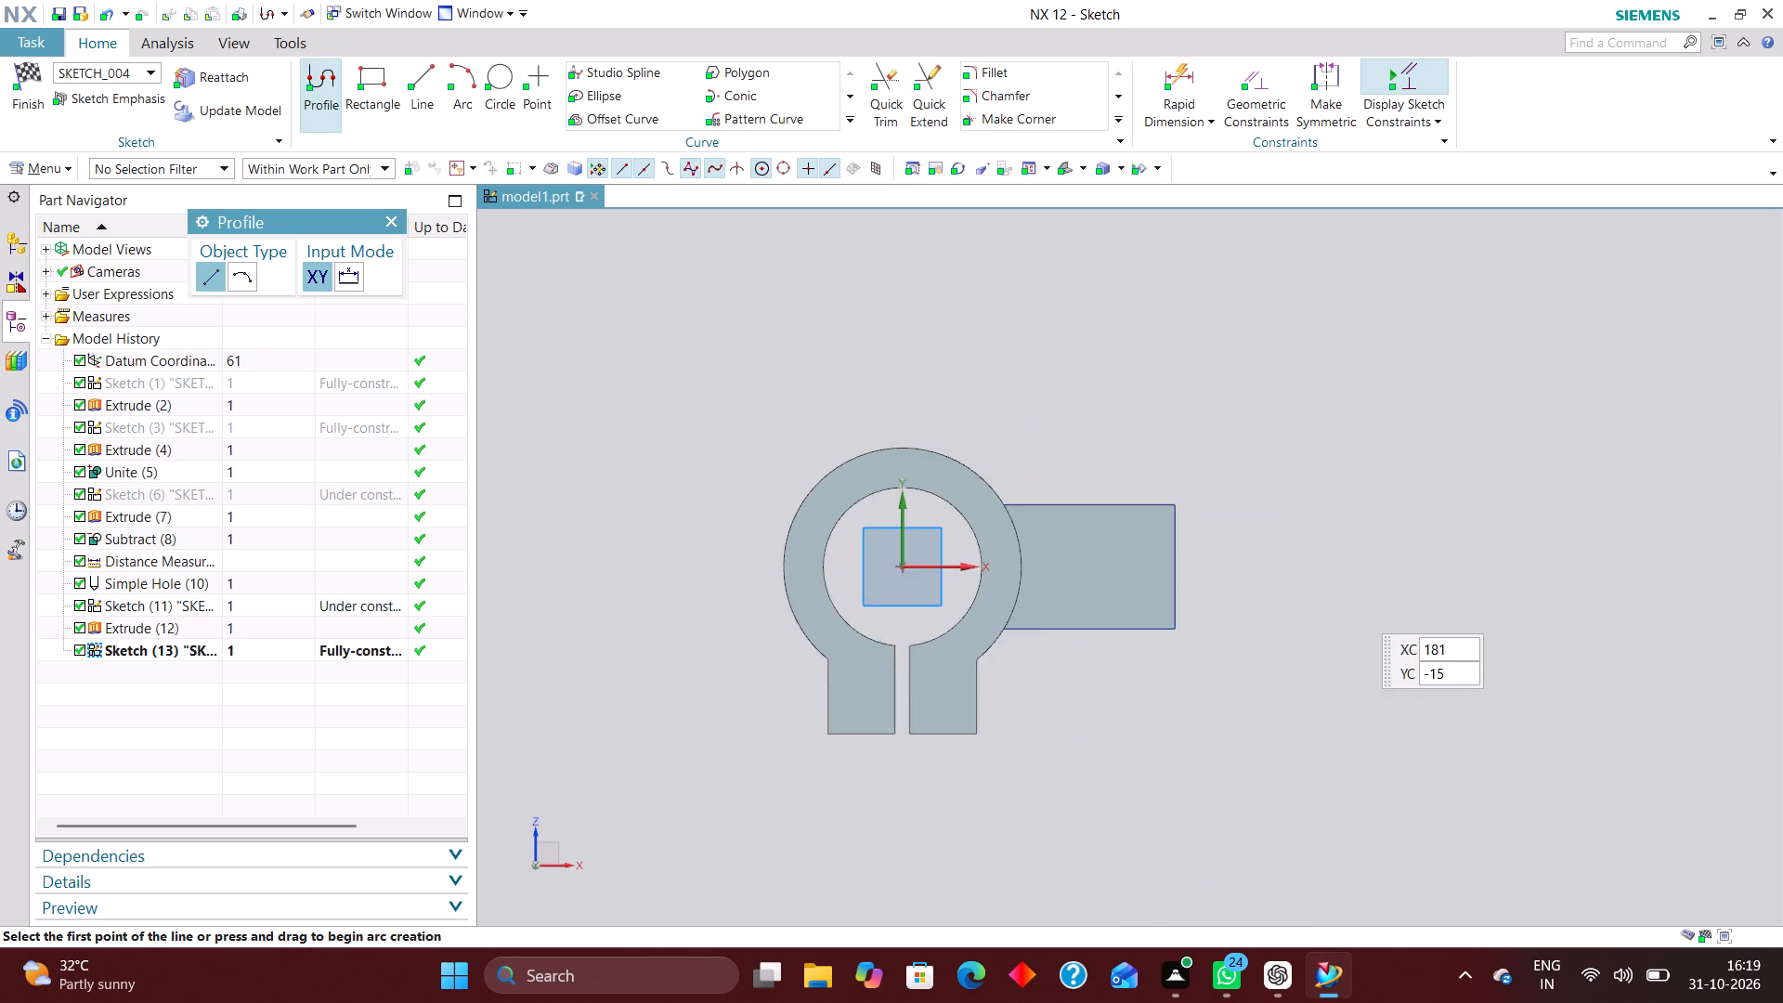
pyautogui.scroll(2, 1344, 596)
pyautogui.click(504, 81)
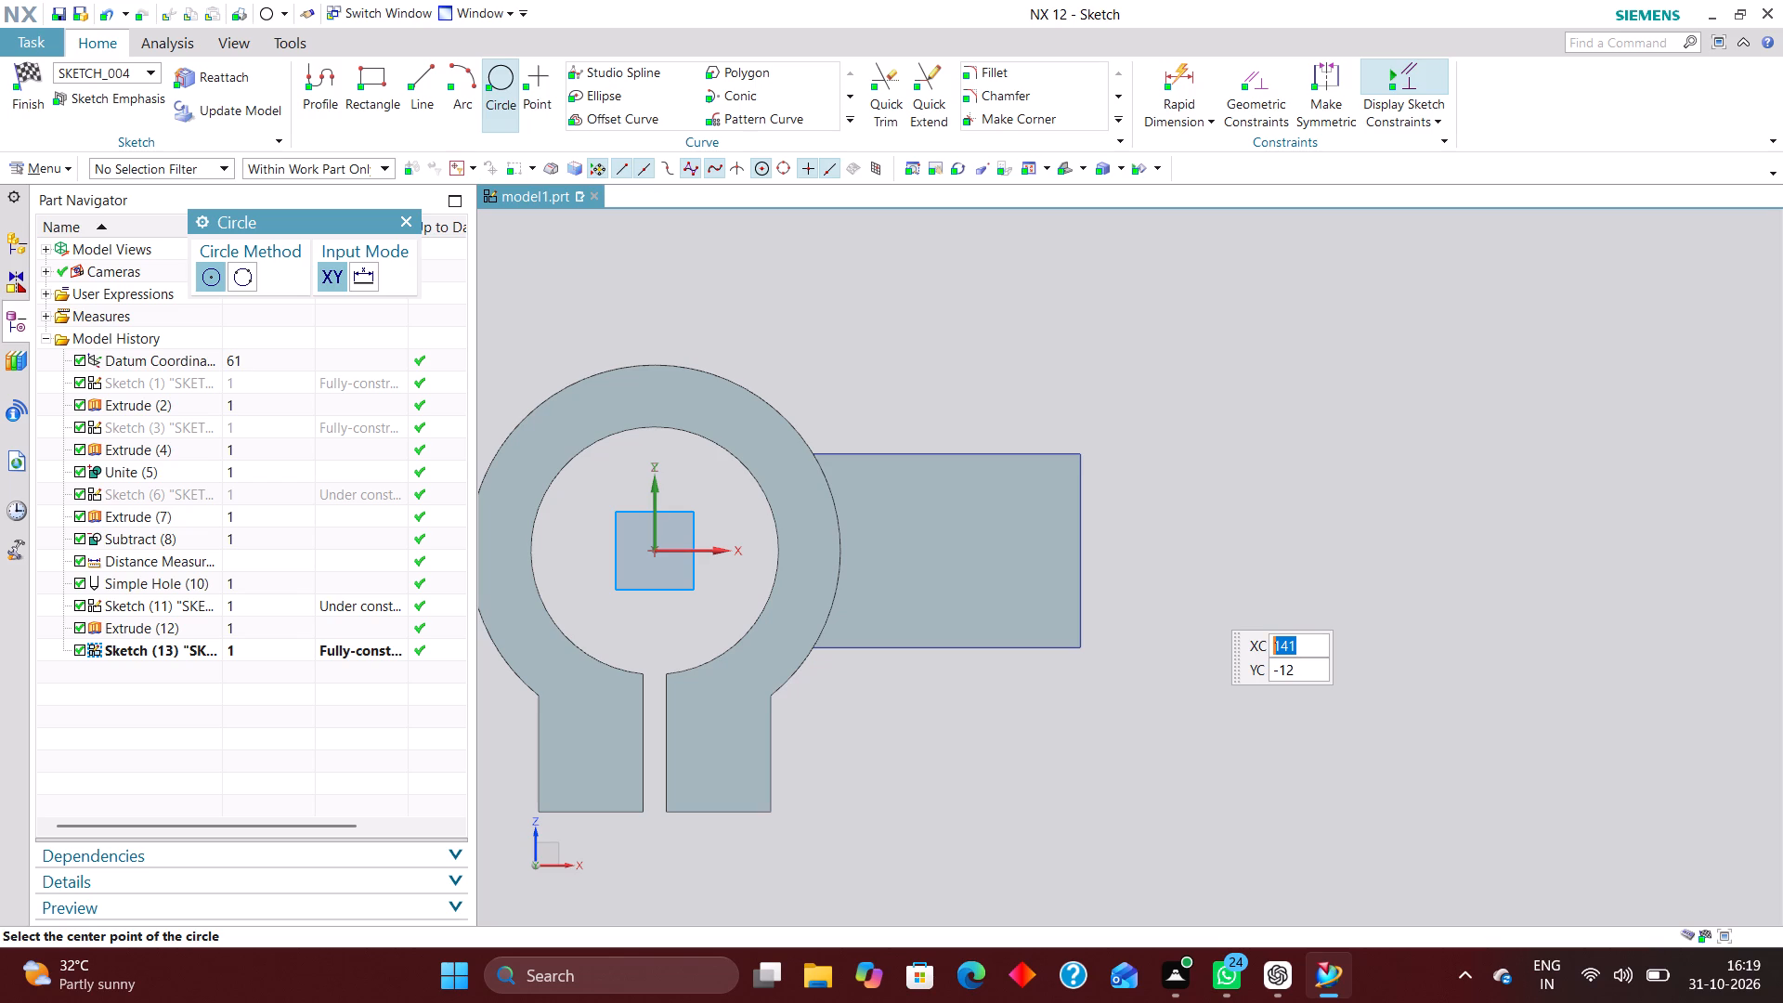
pyautogui.click(1171, 552)
pyautogui.click(1230, 625)
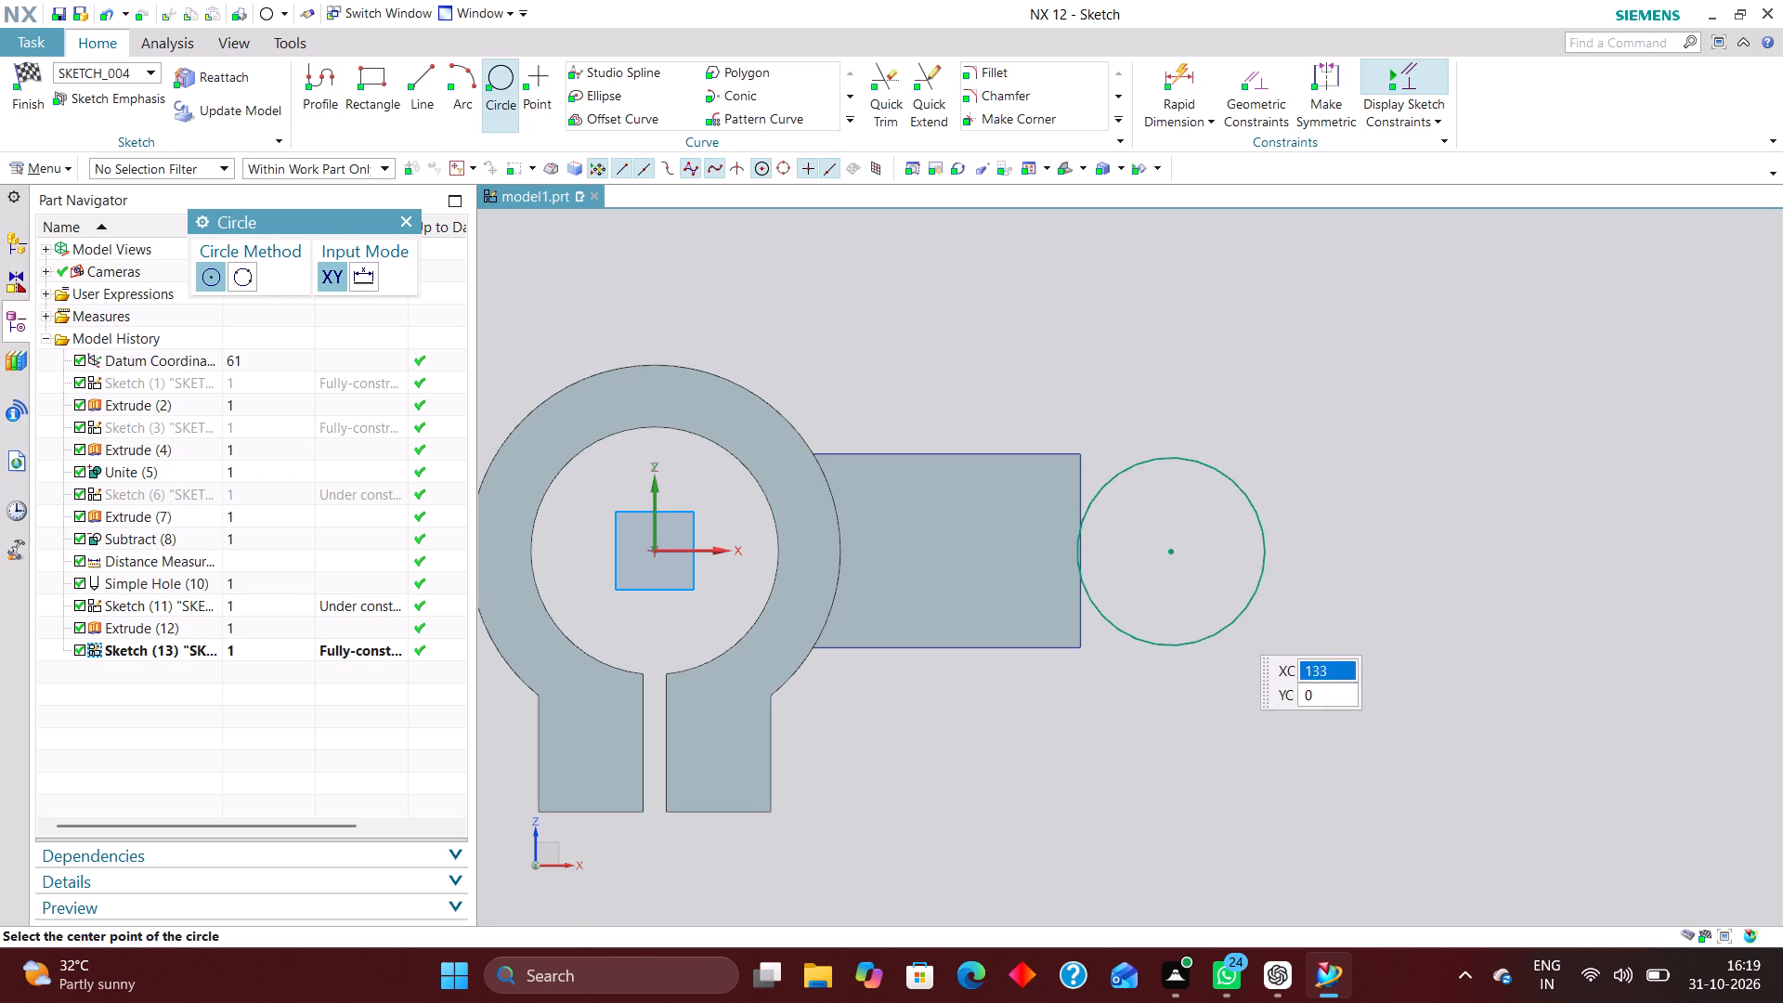
# Constrain the circle's centre point onto the horizontal axis.
pyautogui.click(1267, 86)
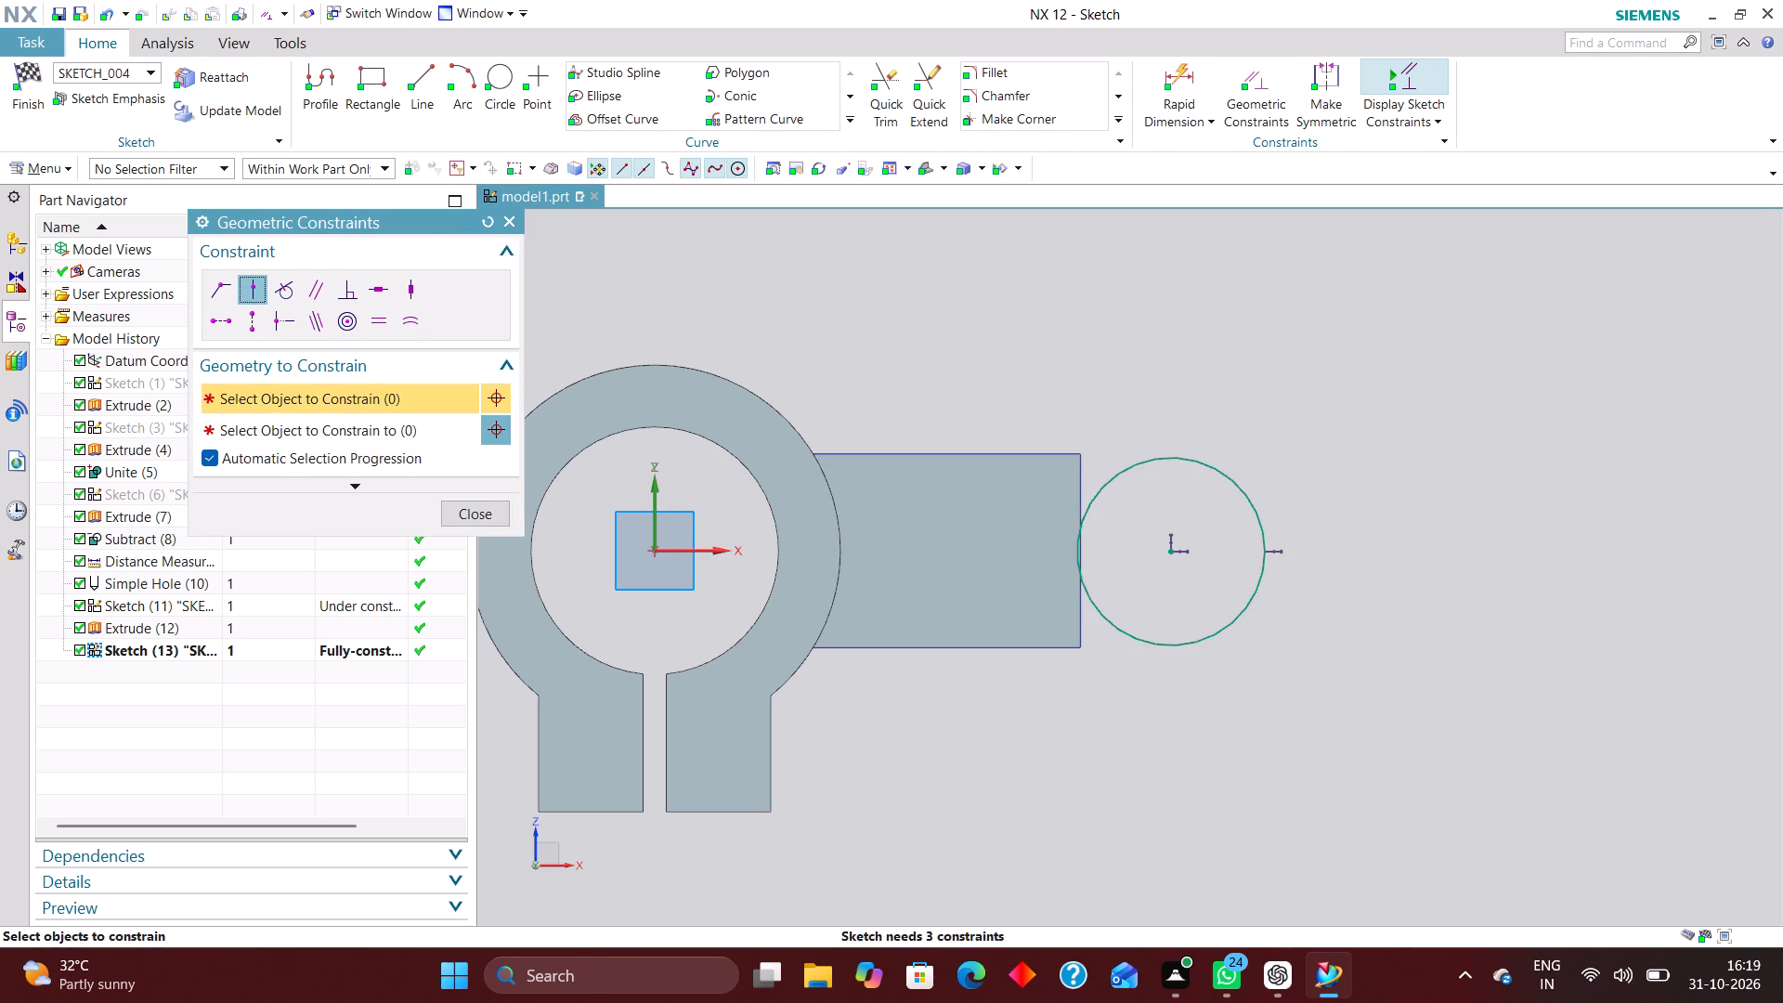
pyautogui.click(1176, 551)
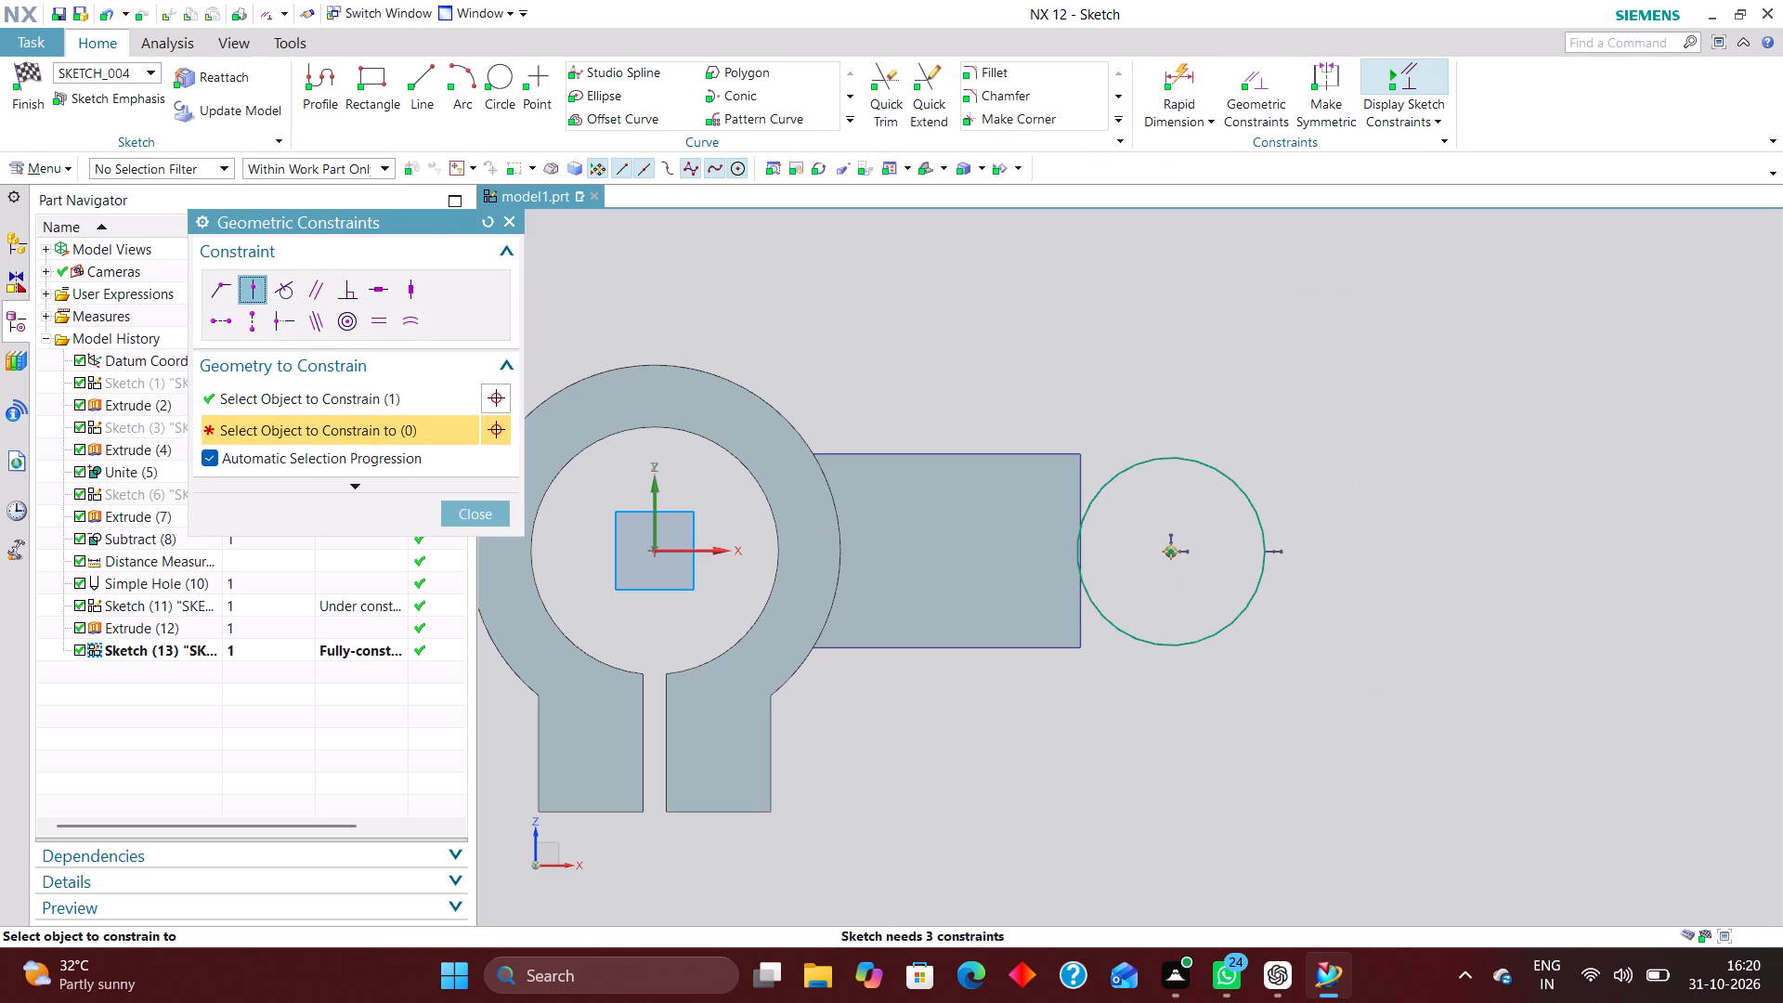
pyautogui.click(690, 554)
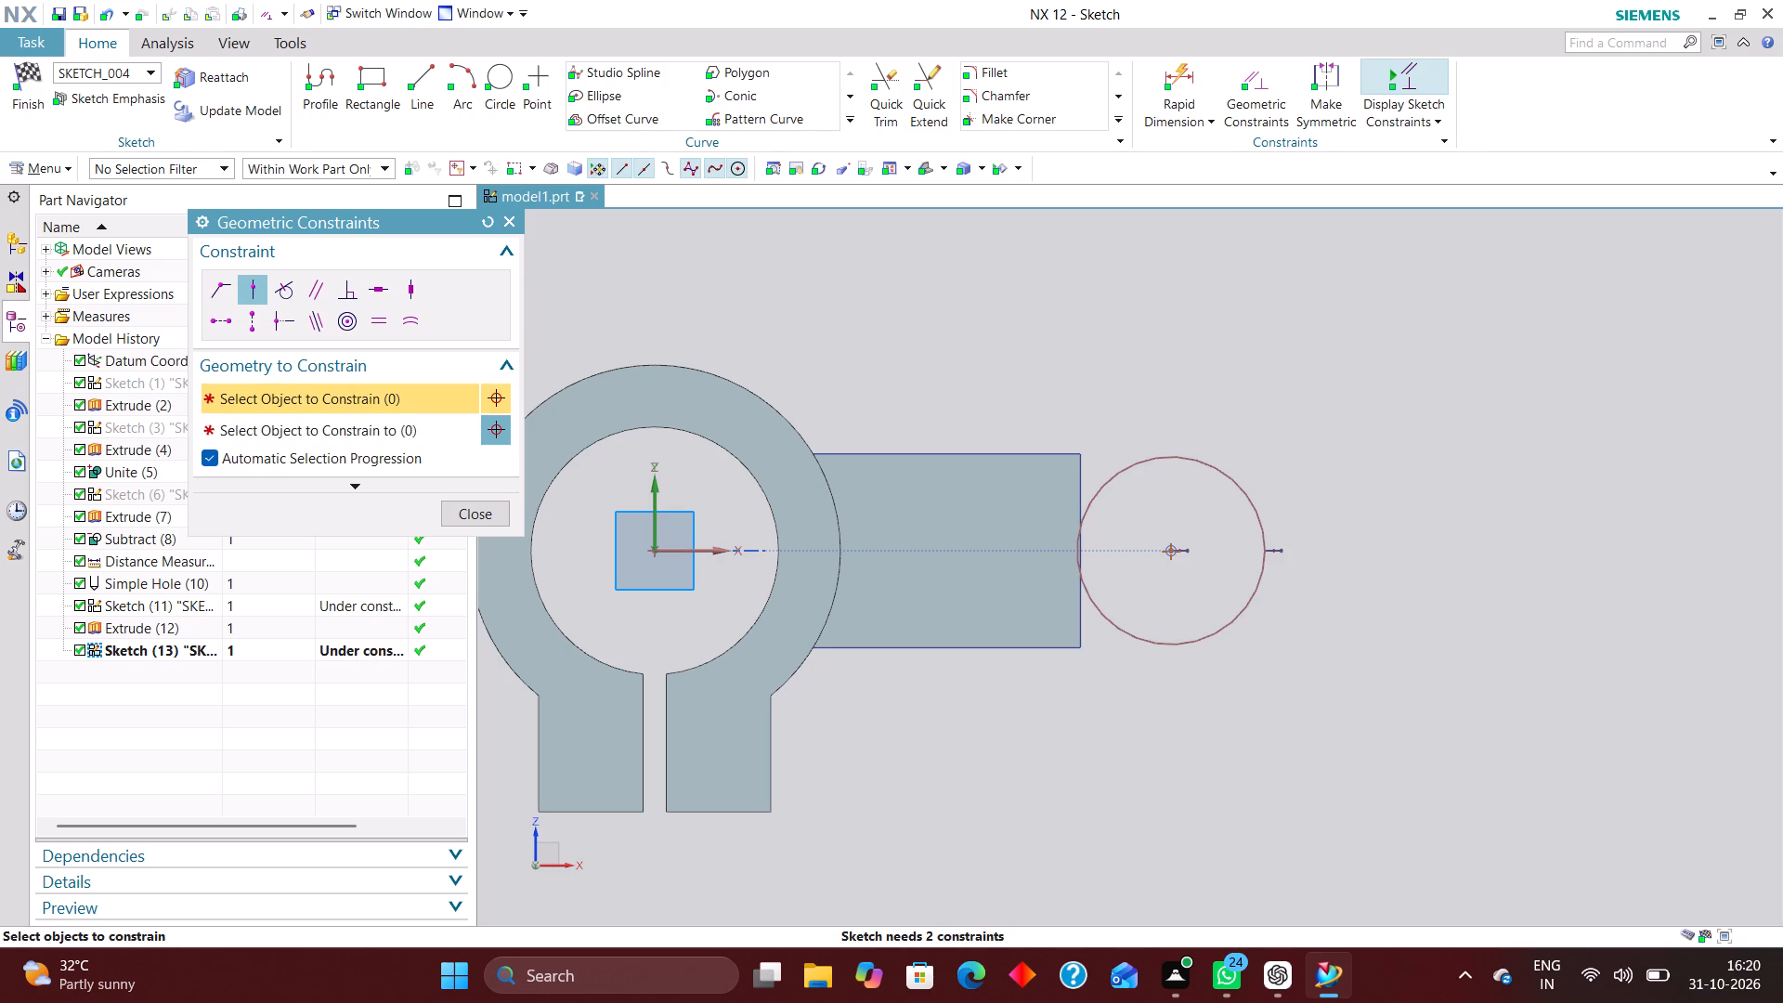
pyautogui.click(481, 515)
# Dimension the circle's centre from the vertical axis and set the distance to 110 mm.
pyautogui.click(1176, 95)
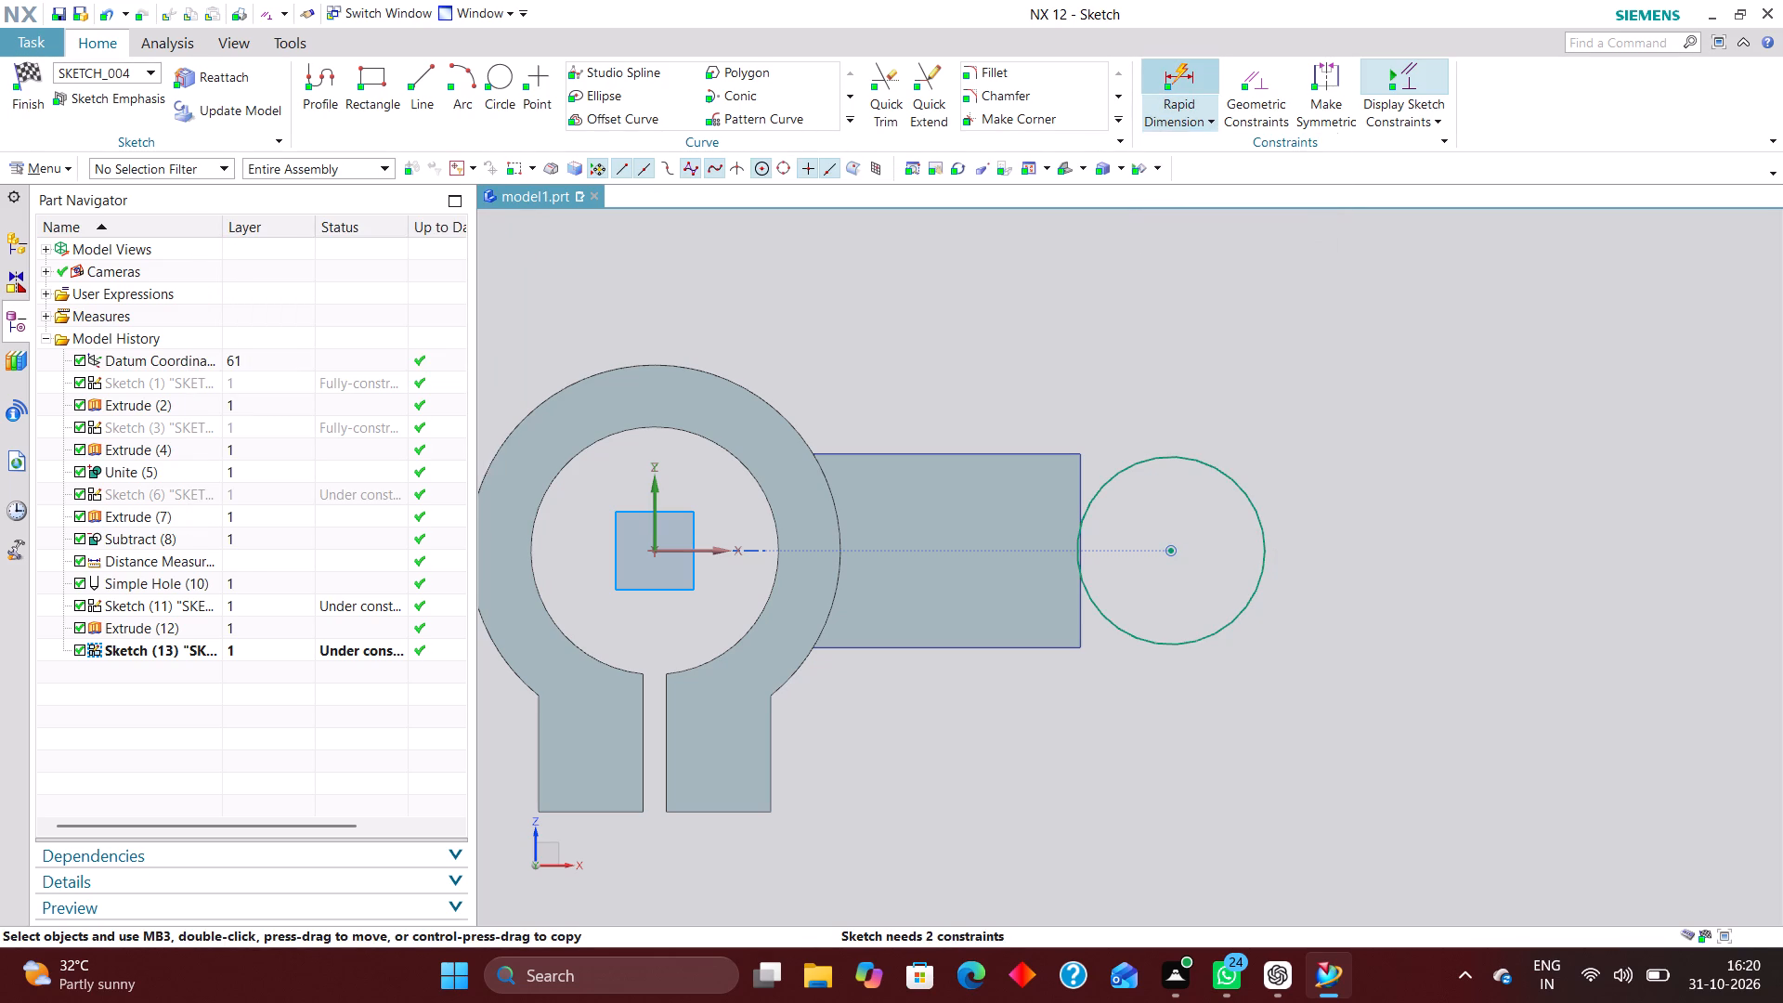
pyautogui.click(1191, 76)
pyautogui.click(645, 501)
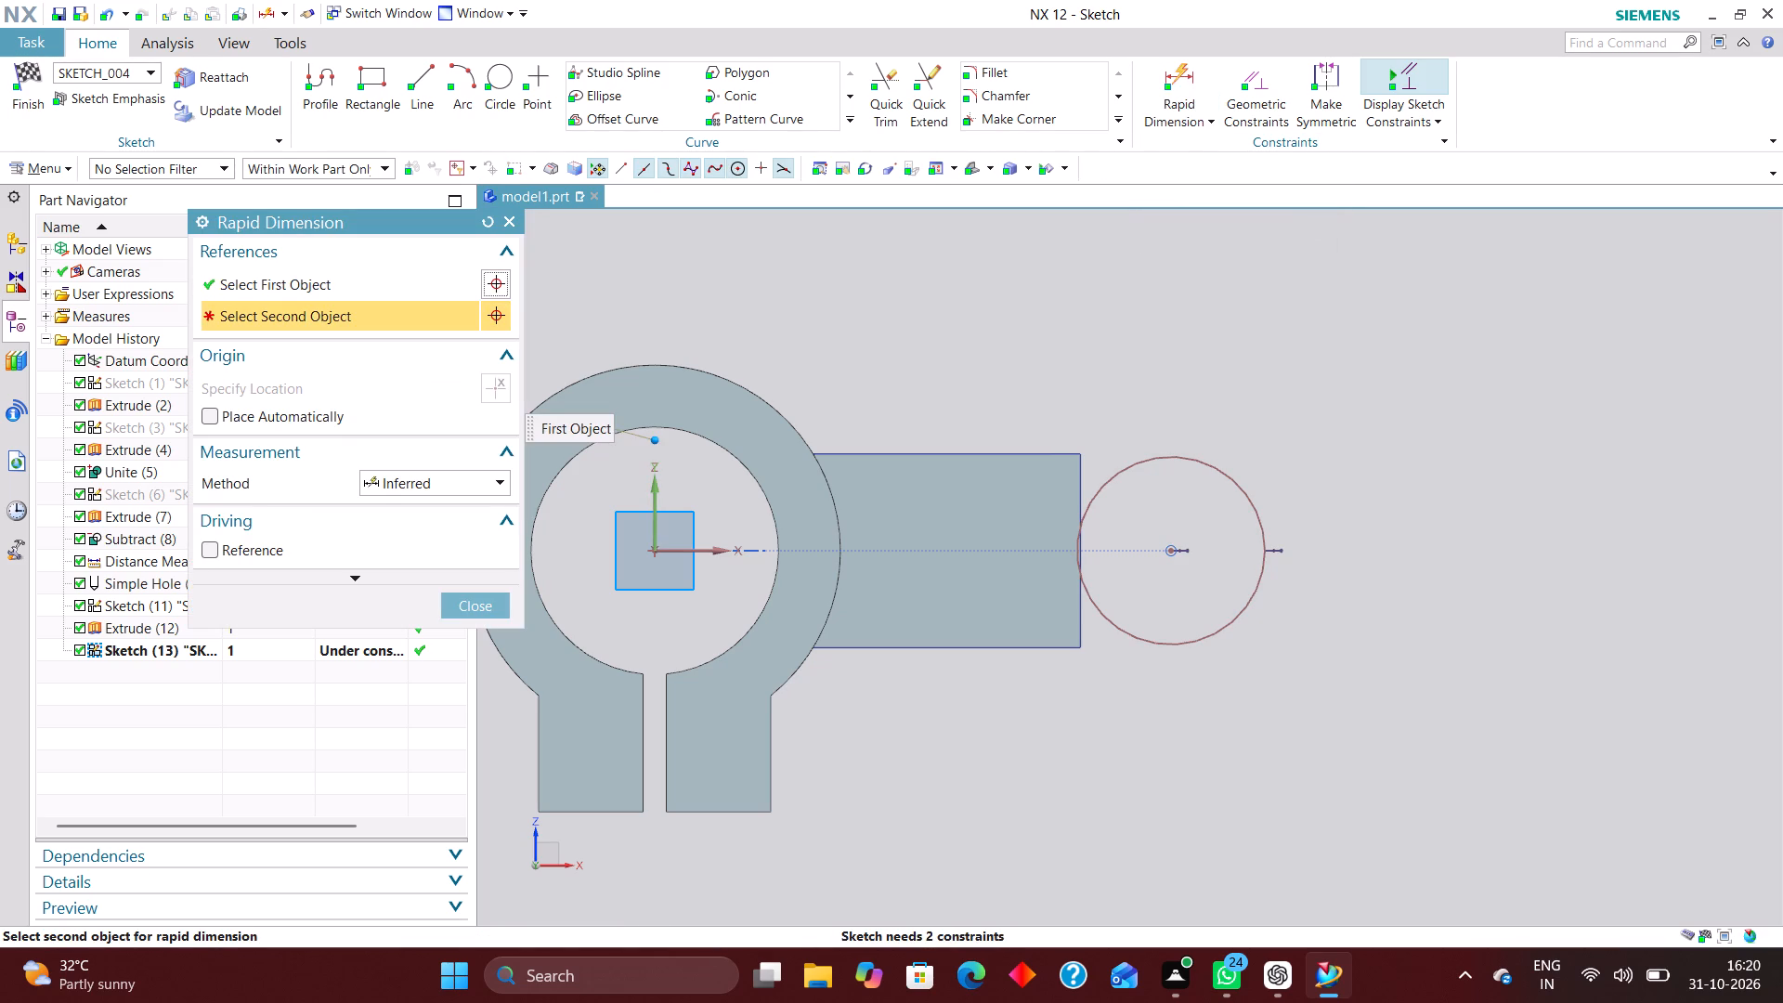
pyautogui.click(1174, 549)
pyautogui.click(915, 877)
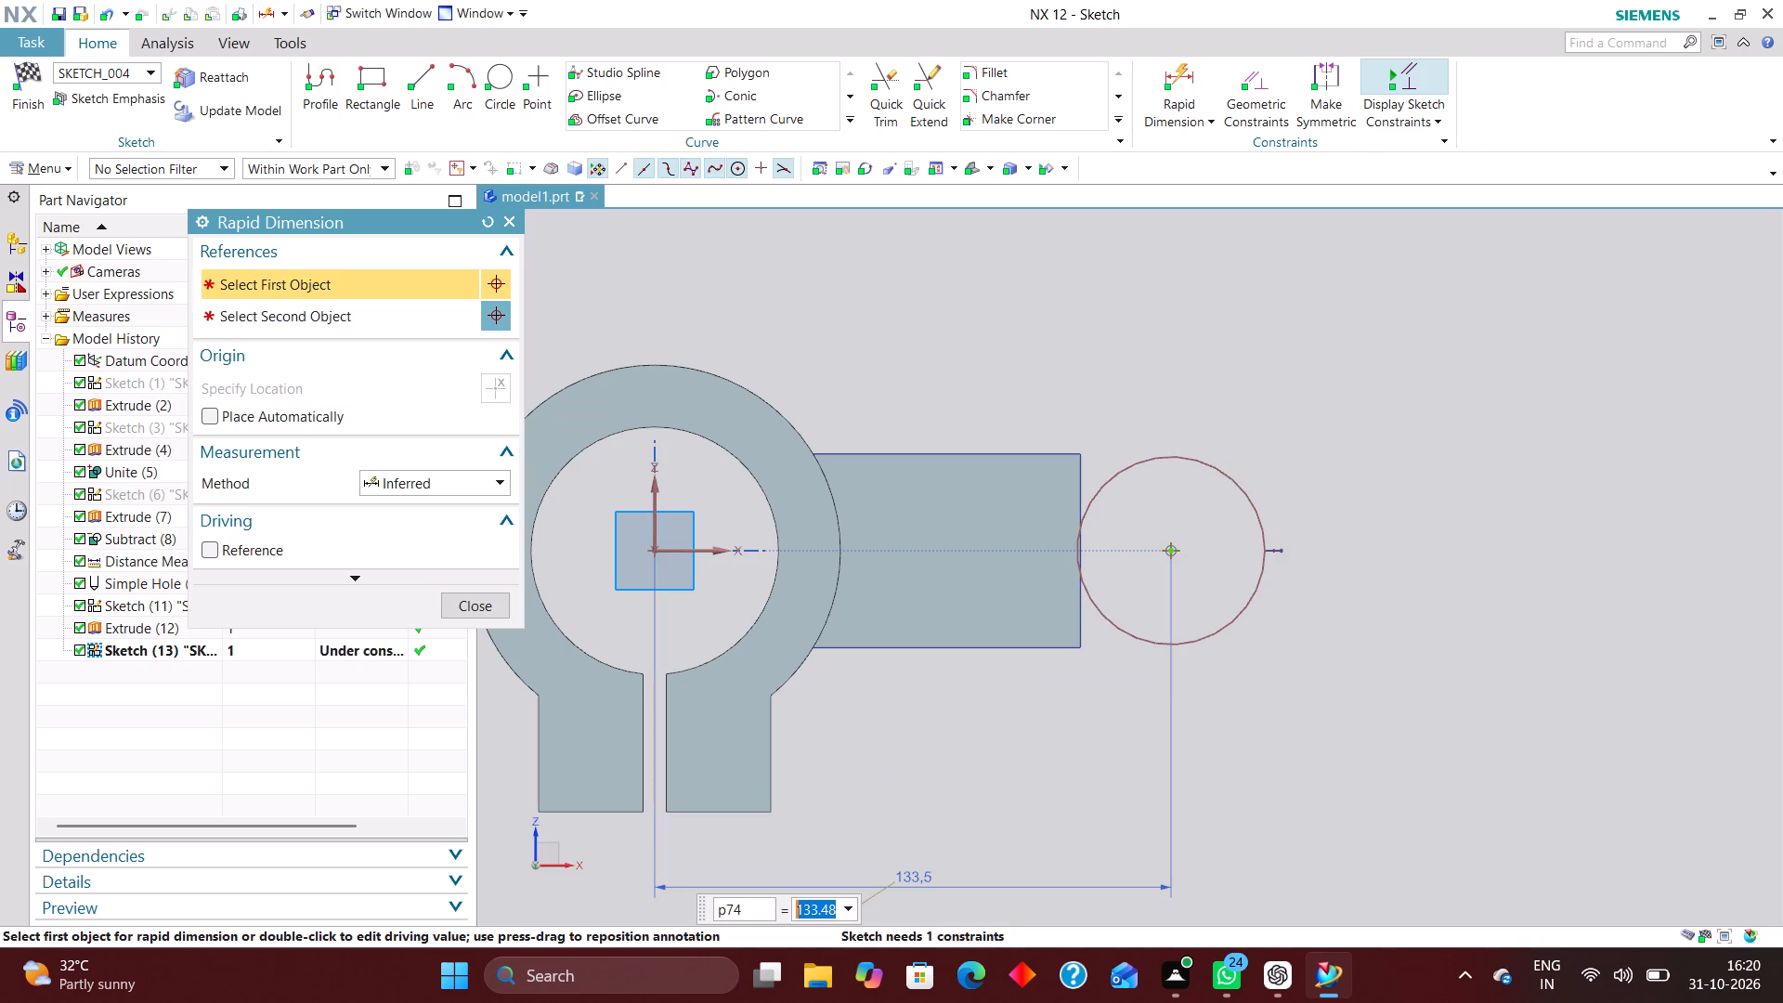
pyautogui.write('110')
pyautogui.press('Return')
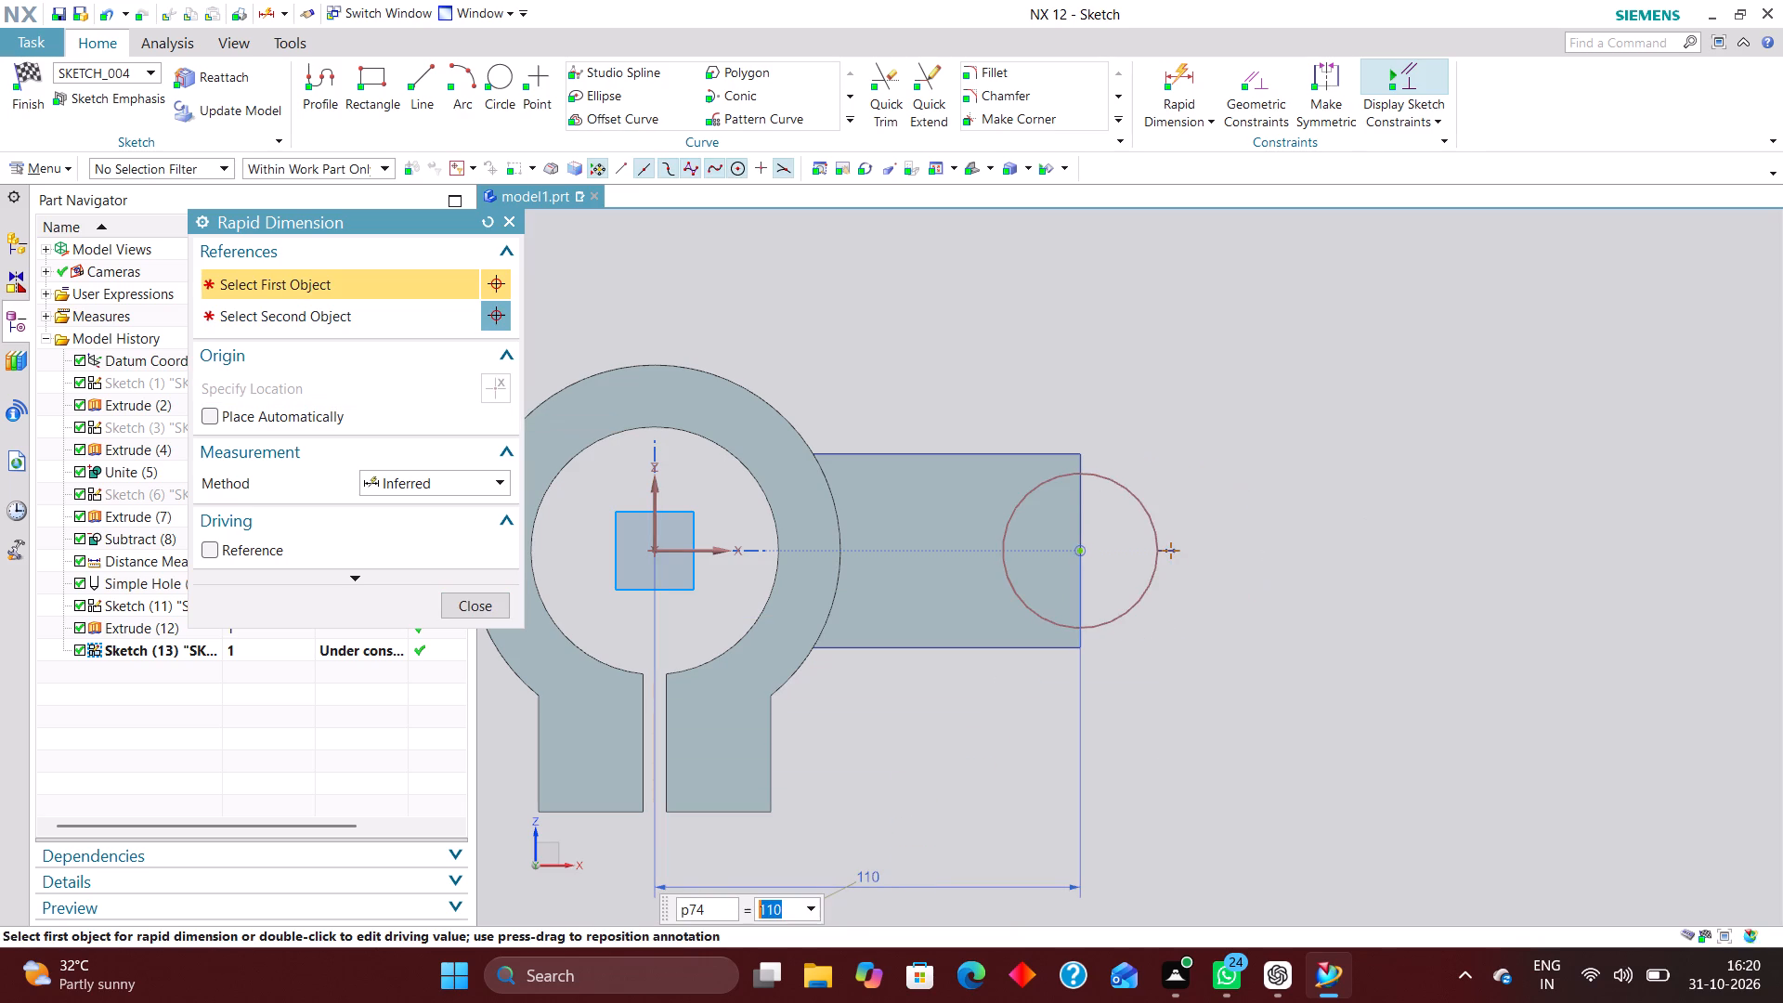
# Add a Diametral dimension of 52 mm to the circle and finish the sketch.
pyautogui.click(471, 489)
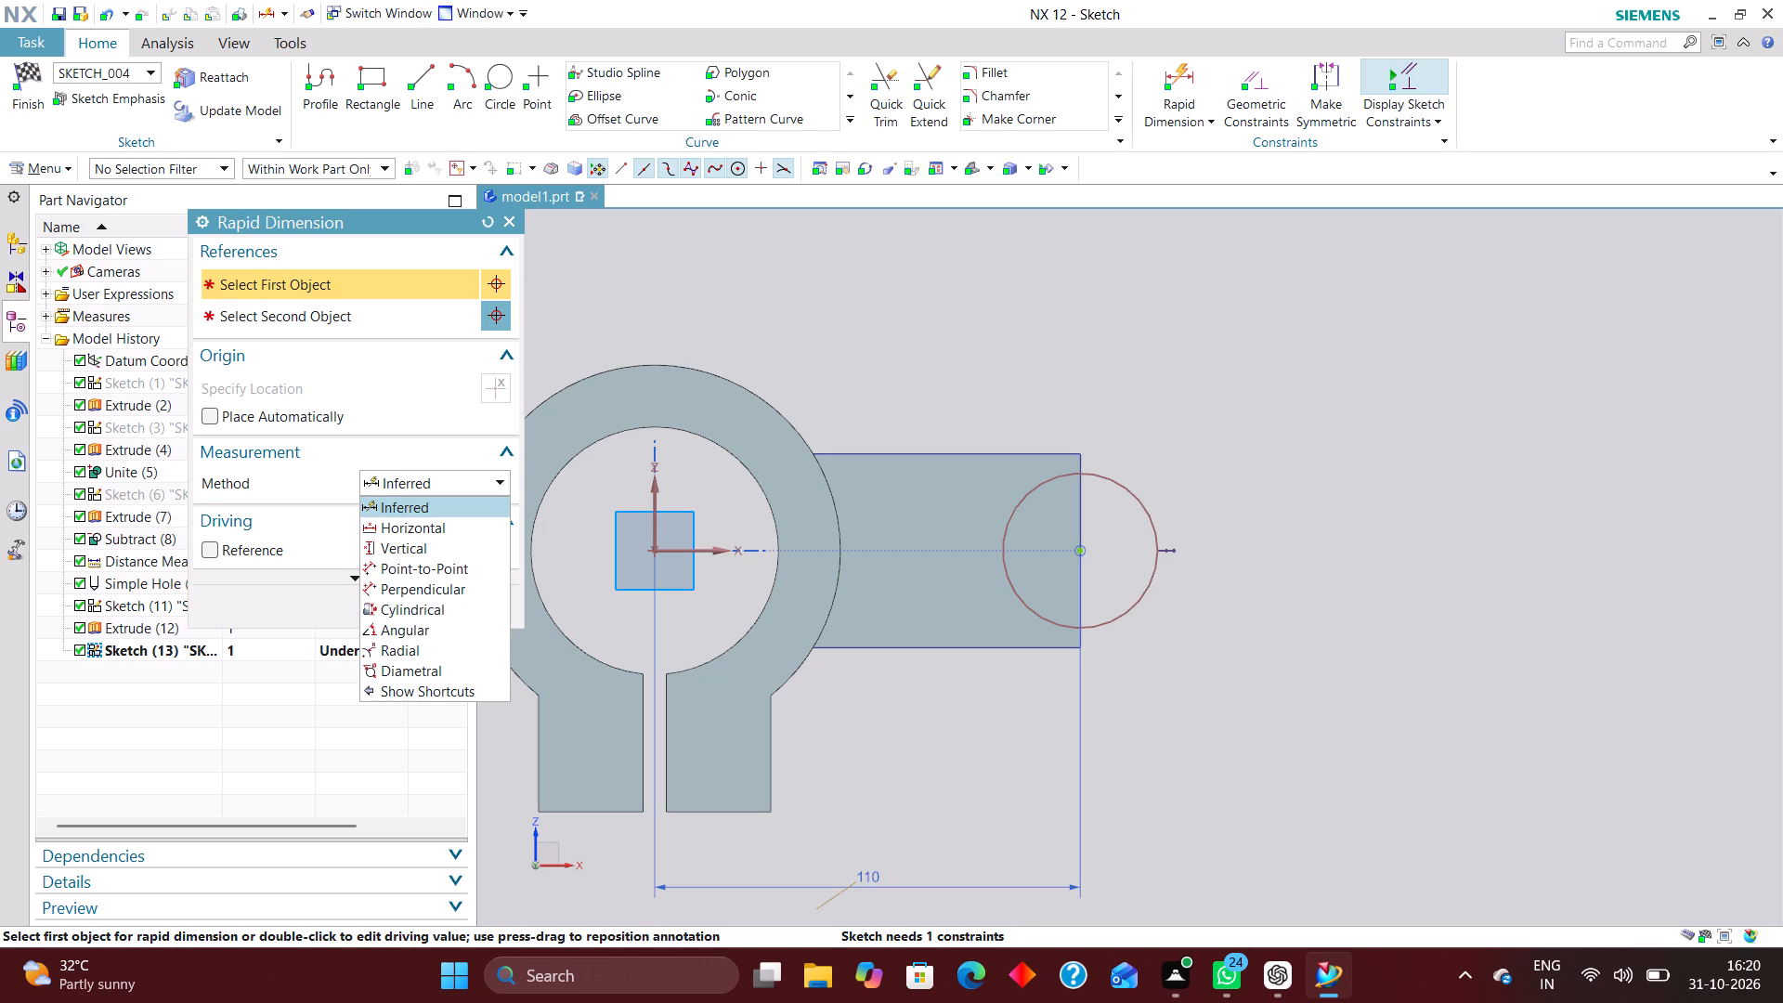
pyautogui.click(462, 667)
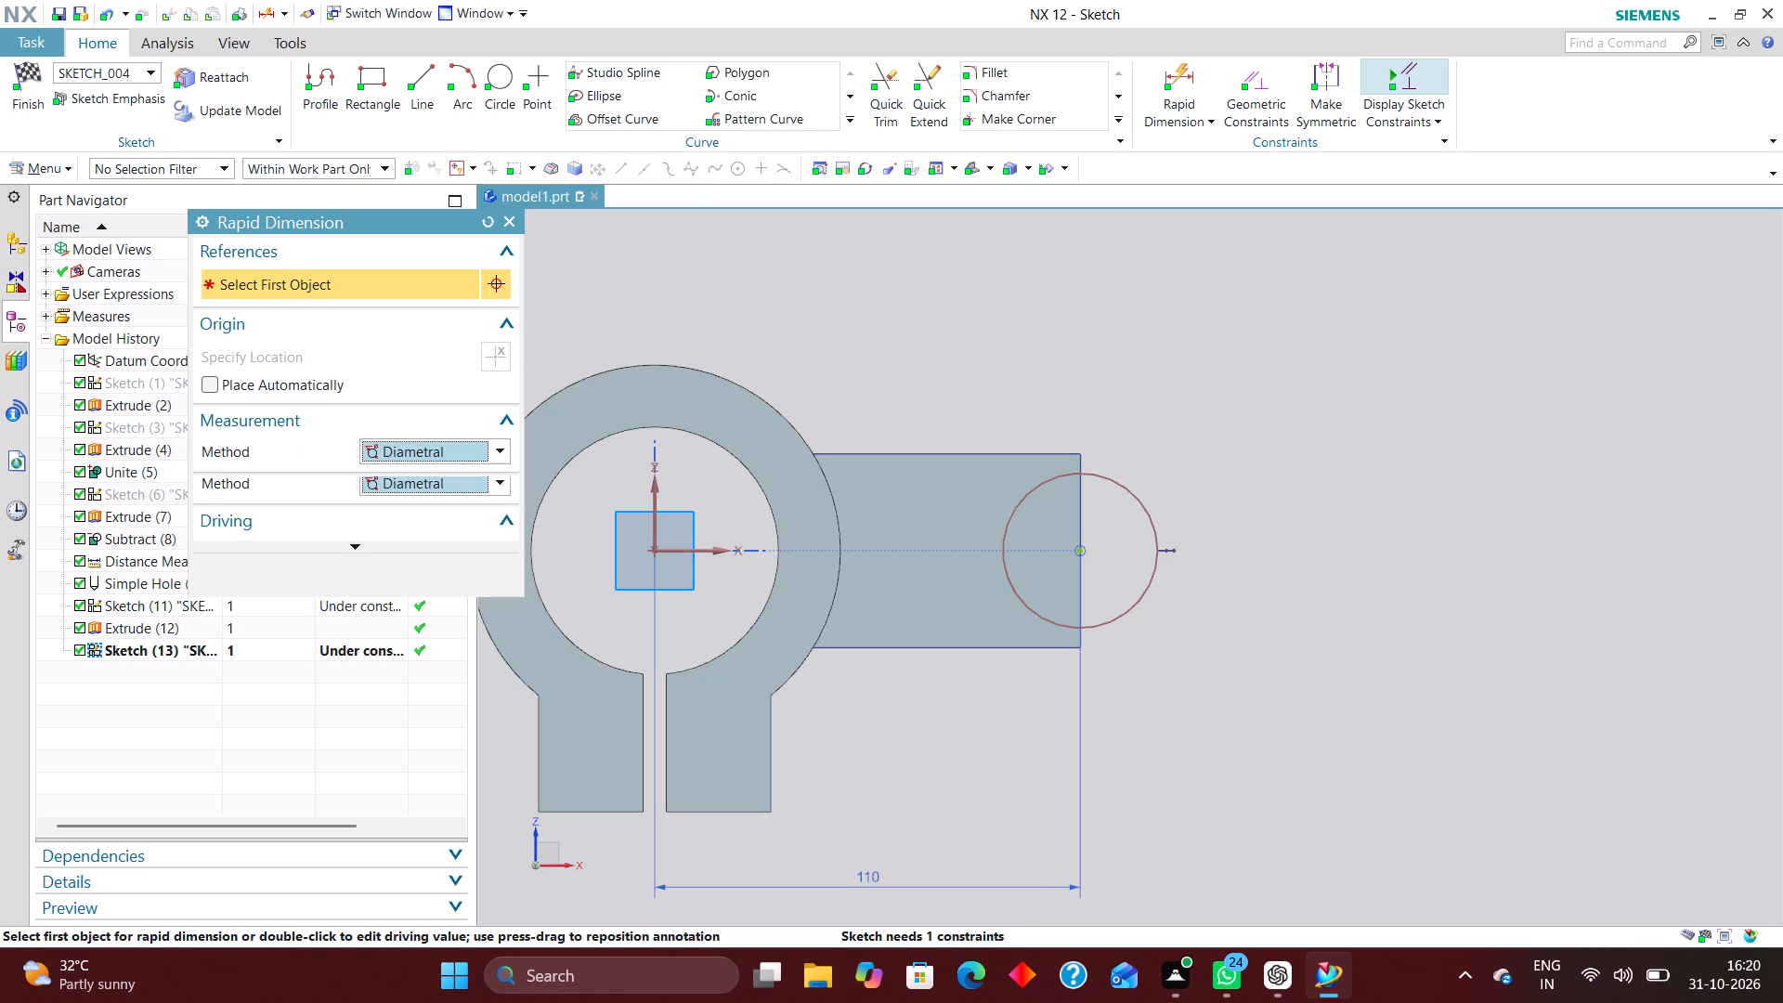
pyautogui.click(1130, 494)
pyautogui.click(1173, 397)
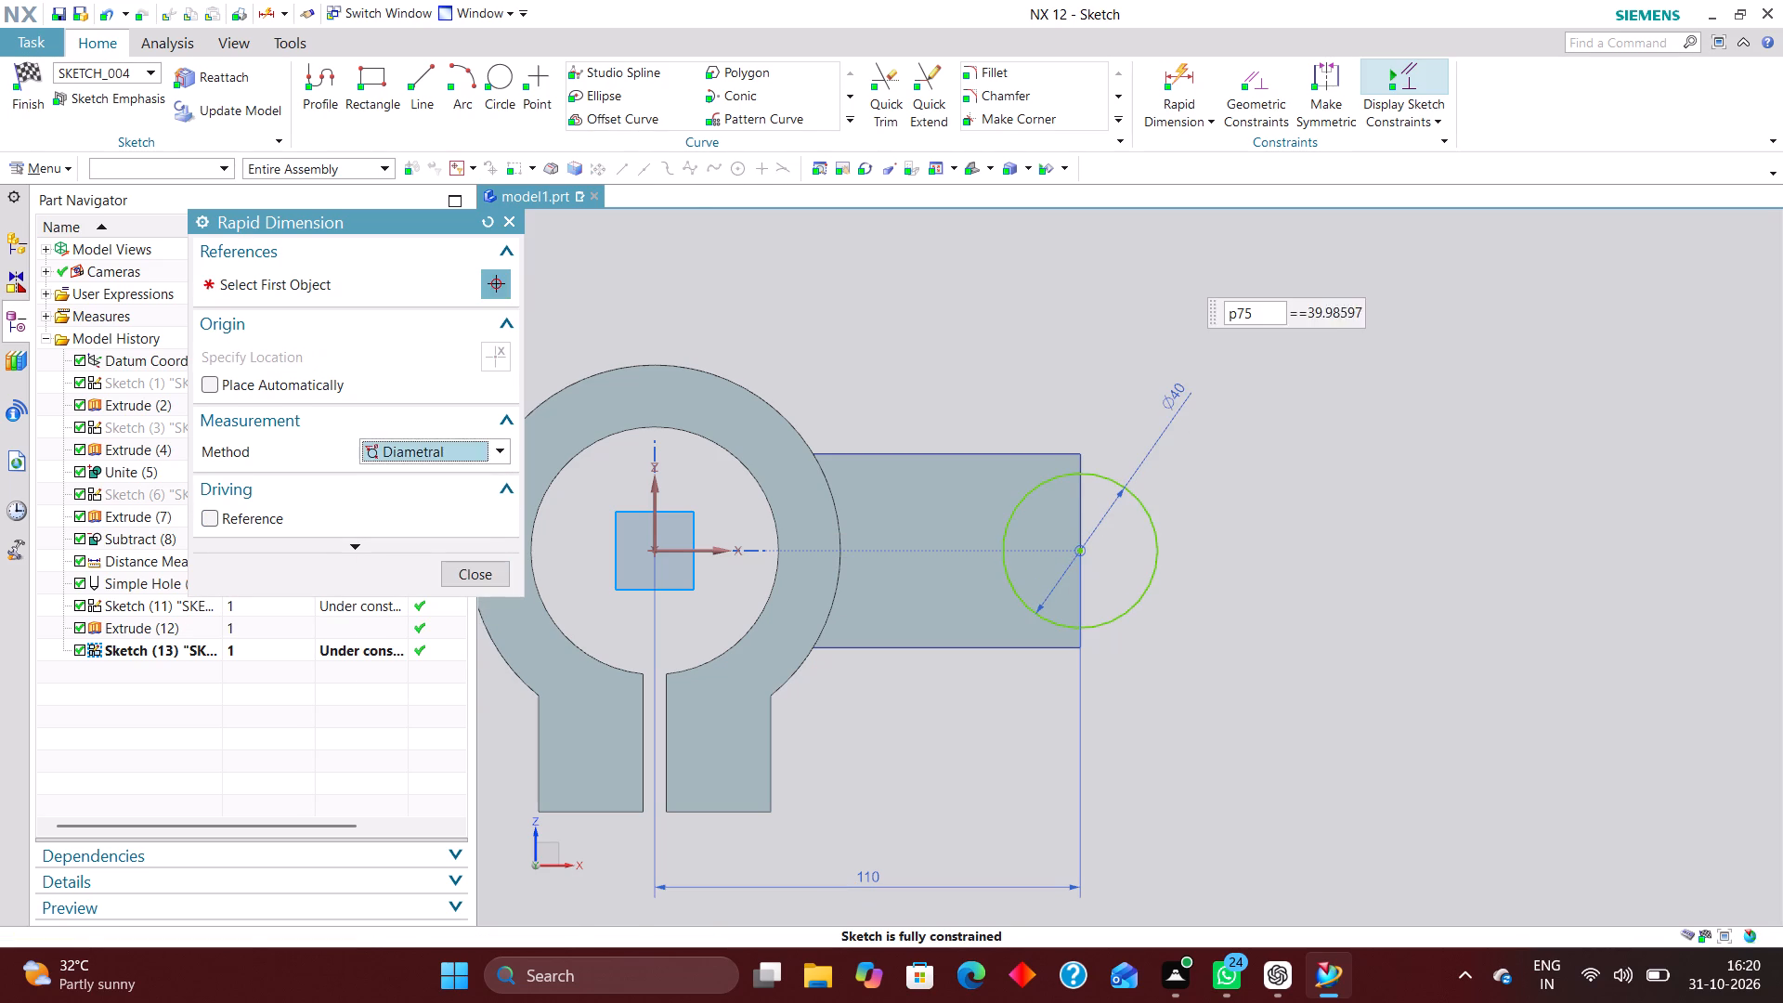
pyautogui.write('52')
pyautogui.press('Return')
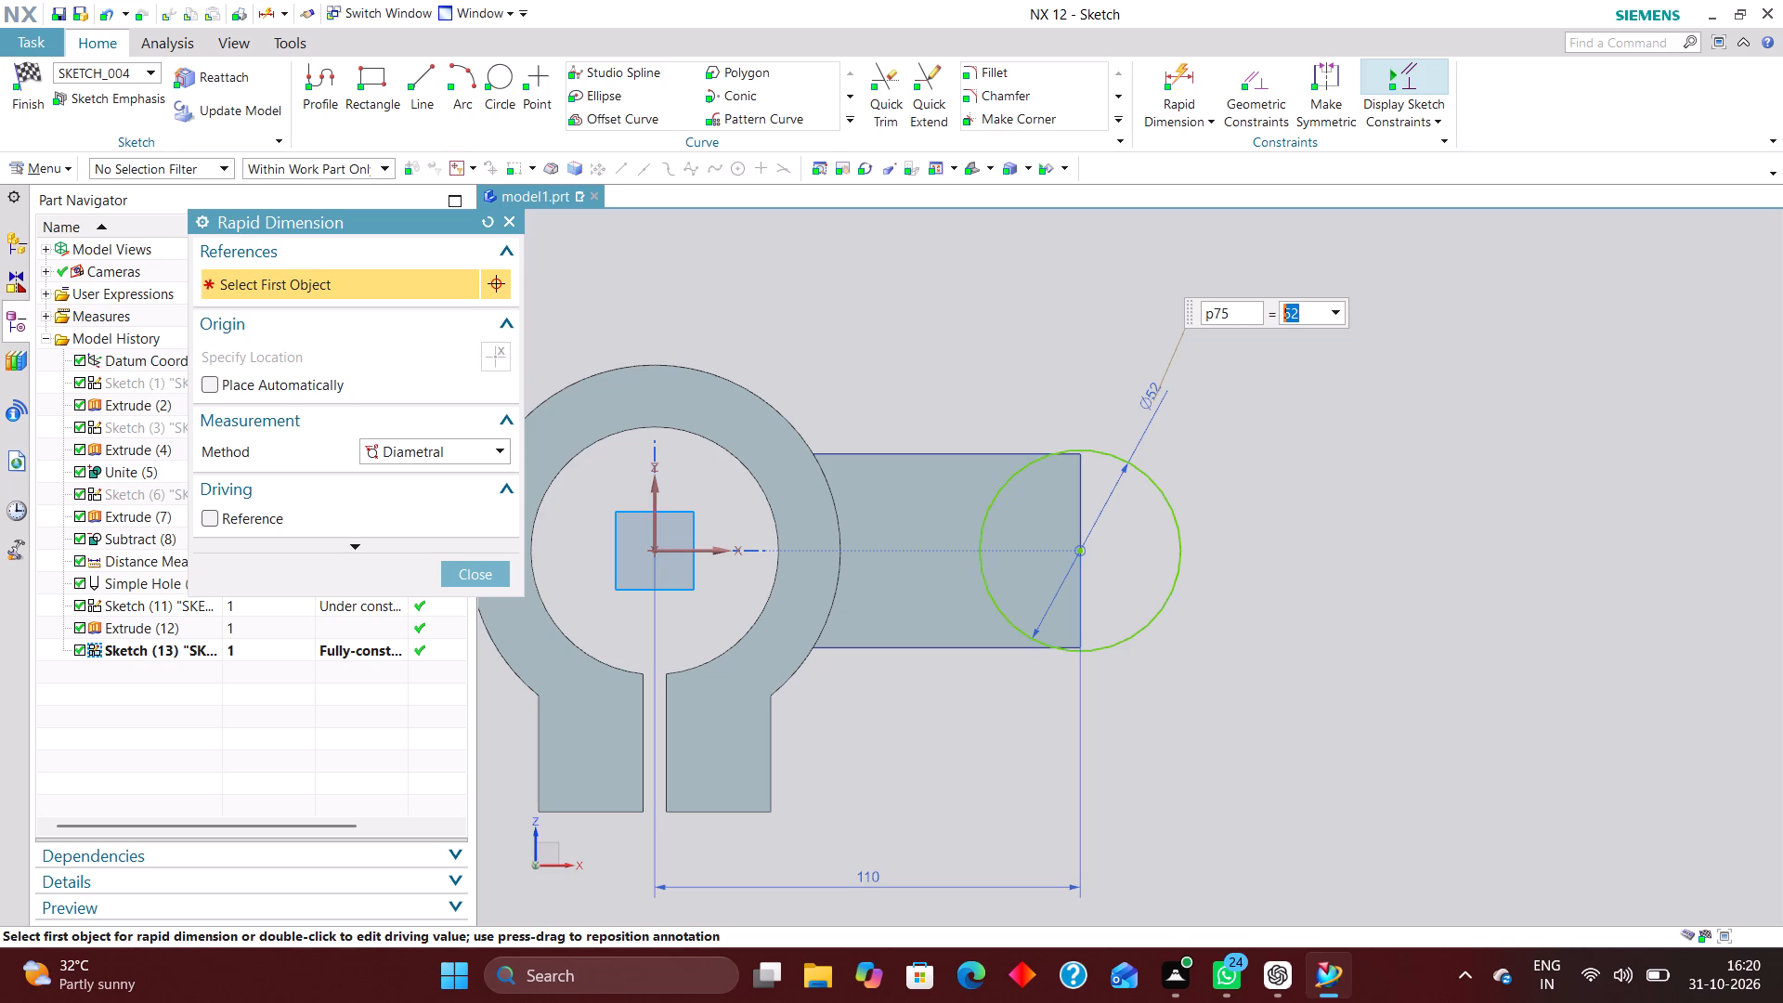
pyautogui.click(501, 583)
pyautogui.click(42, 70)
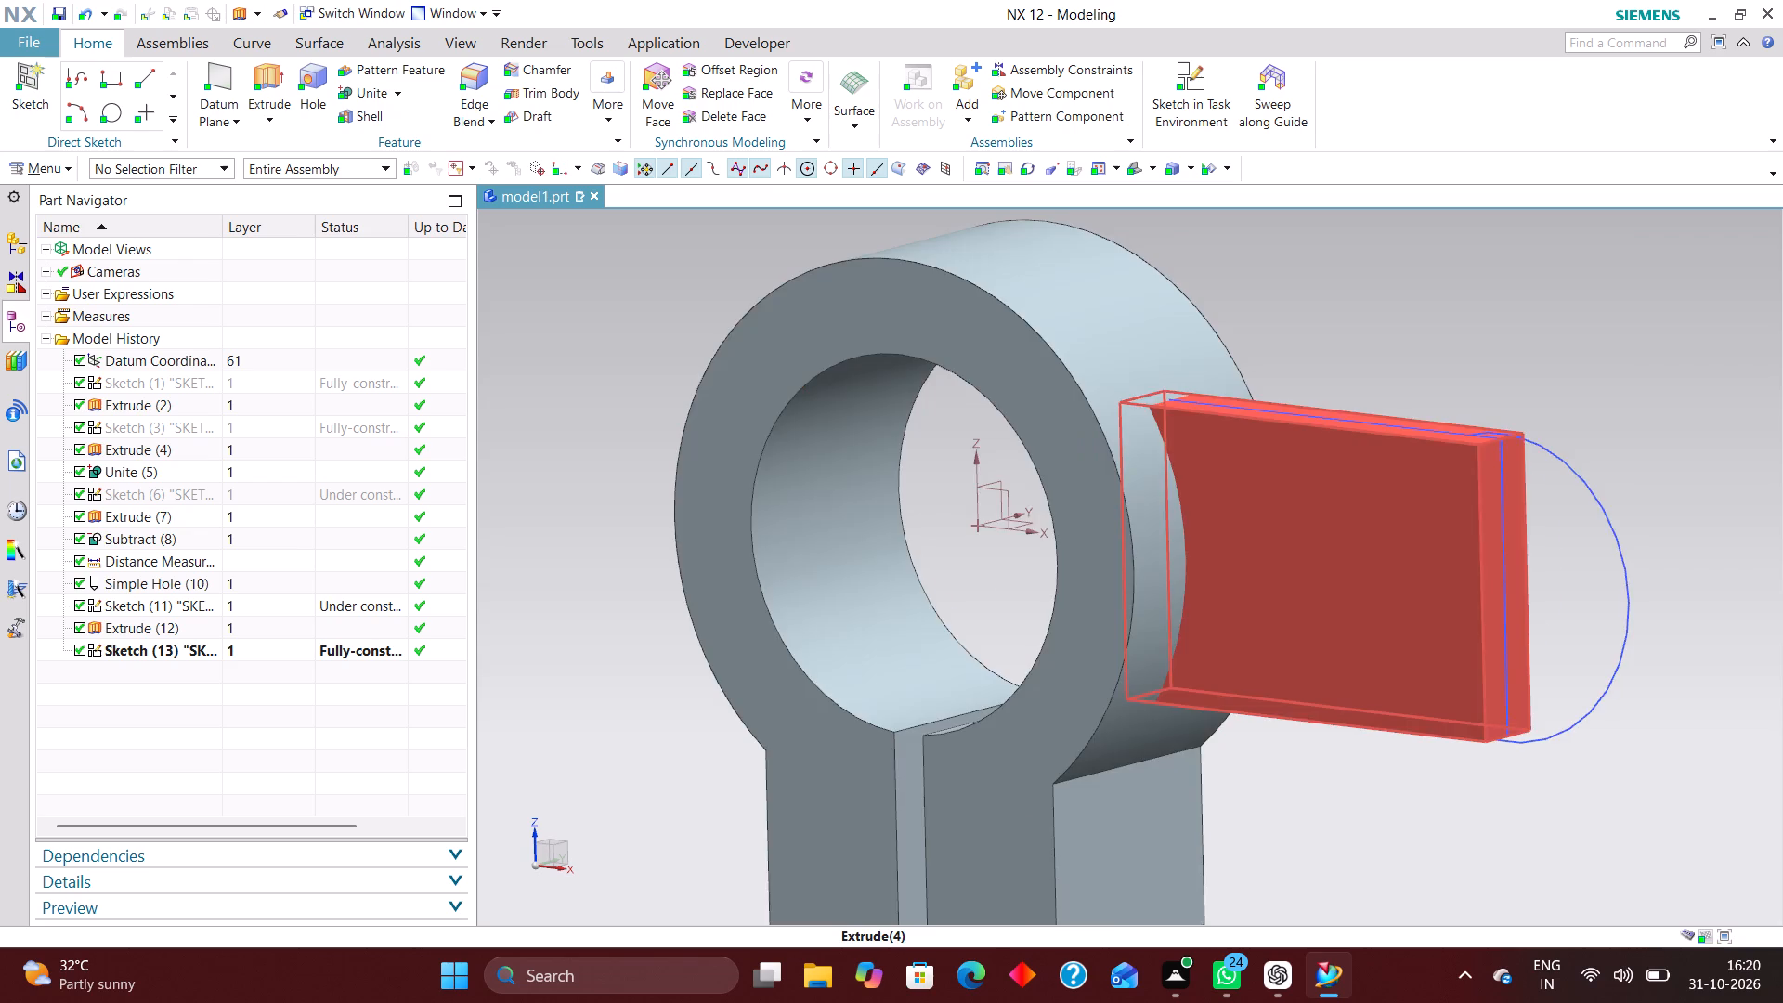
# Extrude the 52 mm circle with a Symmetric Value limit of 20 mm and Boolean None.
pyautogui.scroll(-3, 1273, 401)
pyautogui.click(276, 82)
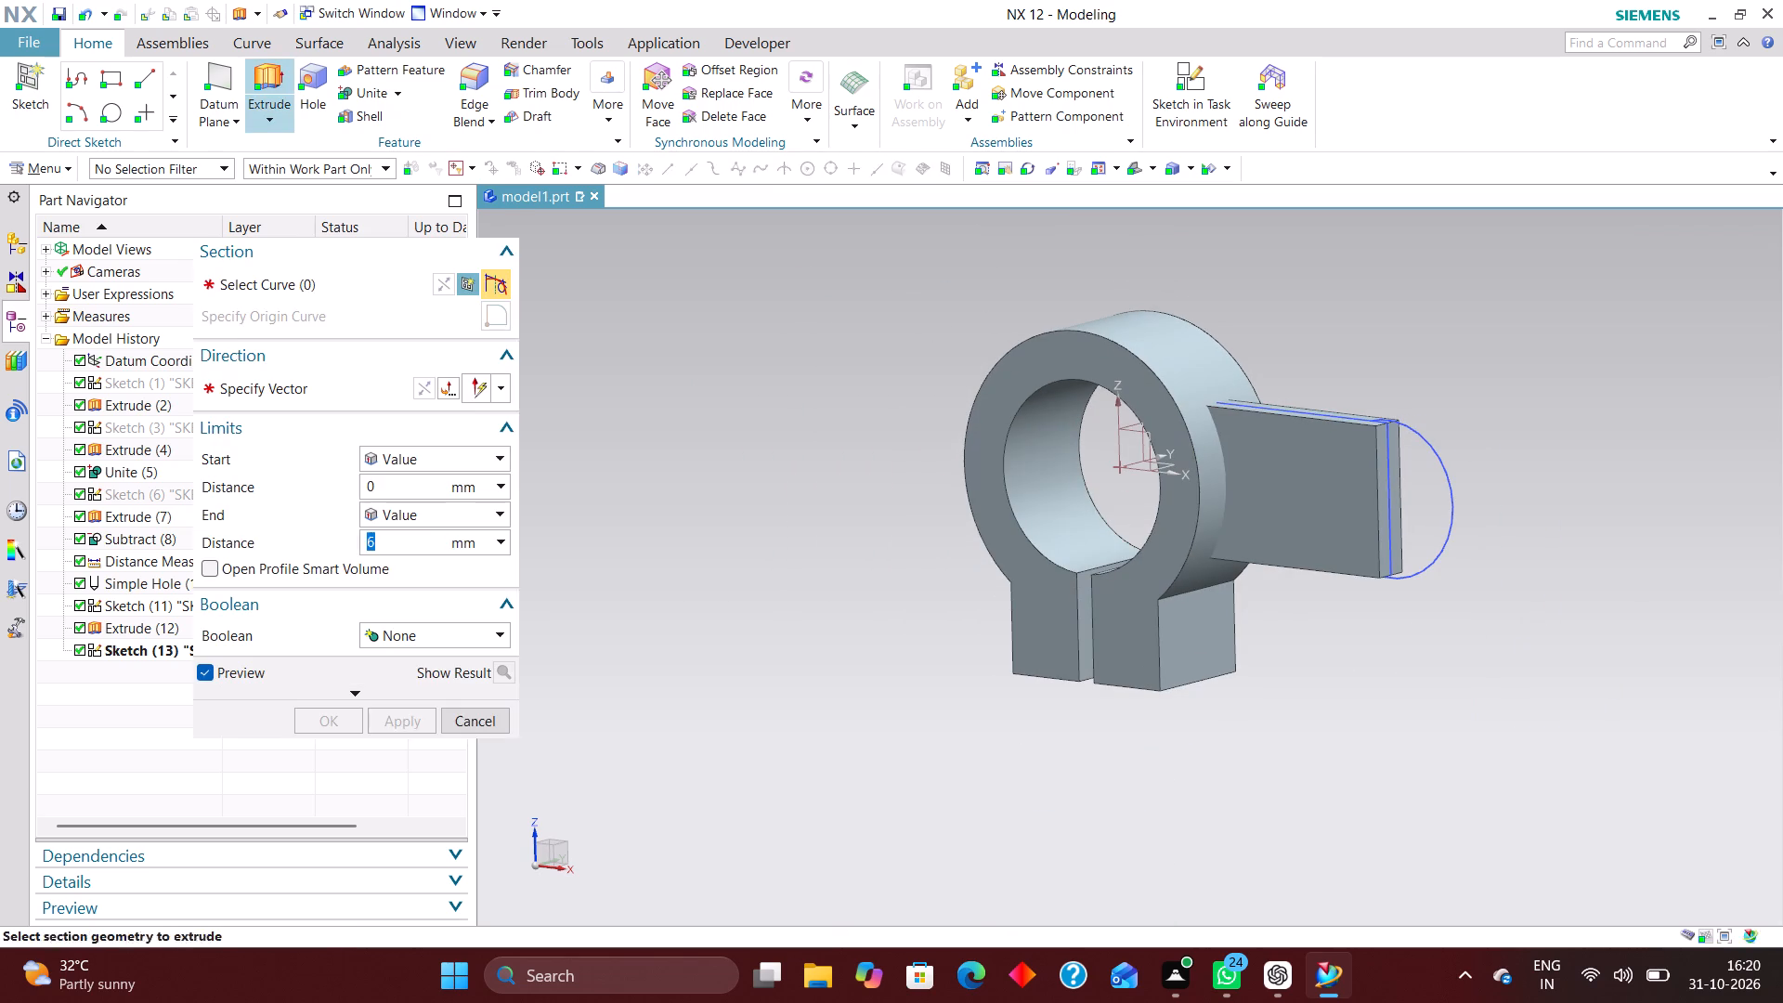
pyautogui.click(1457, 501)
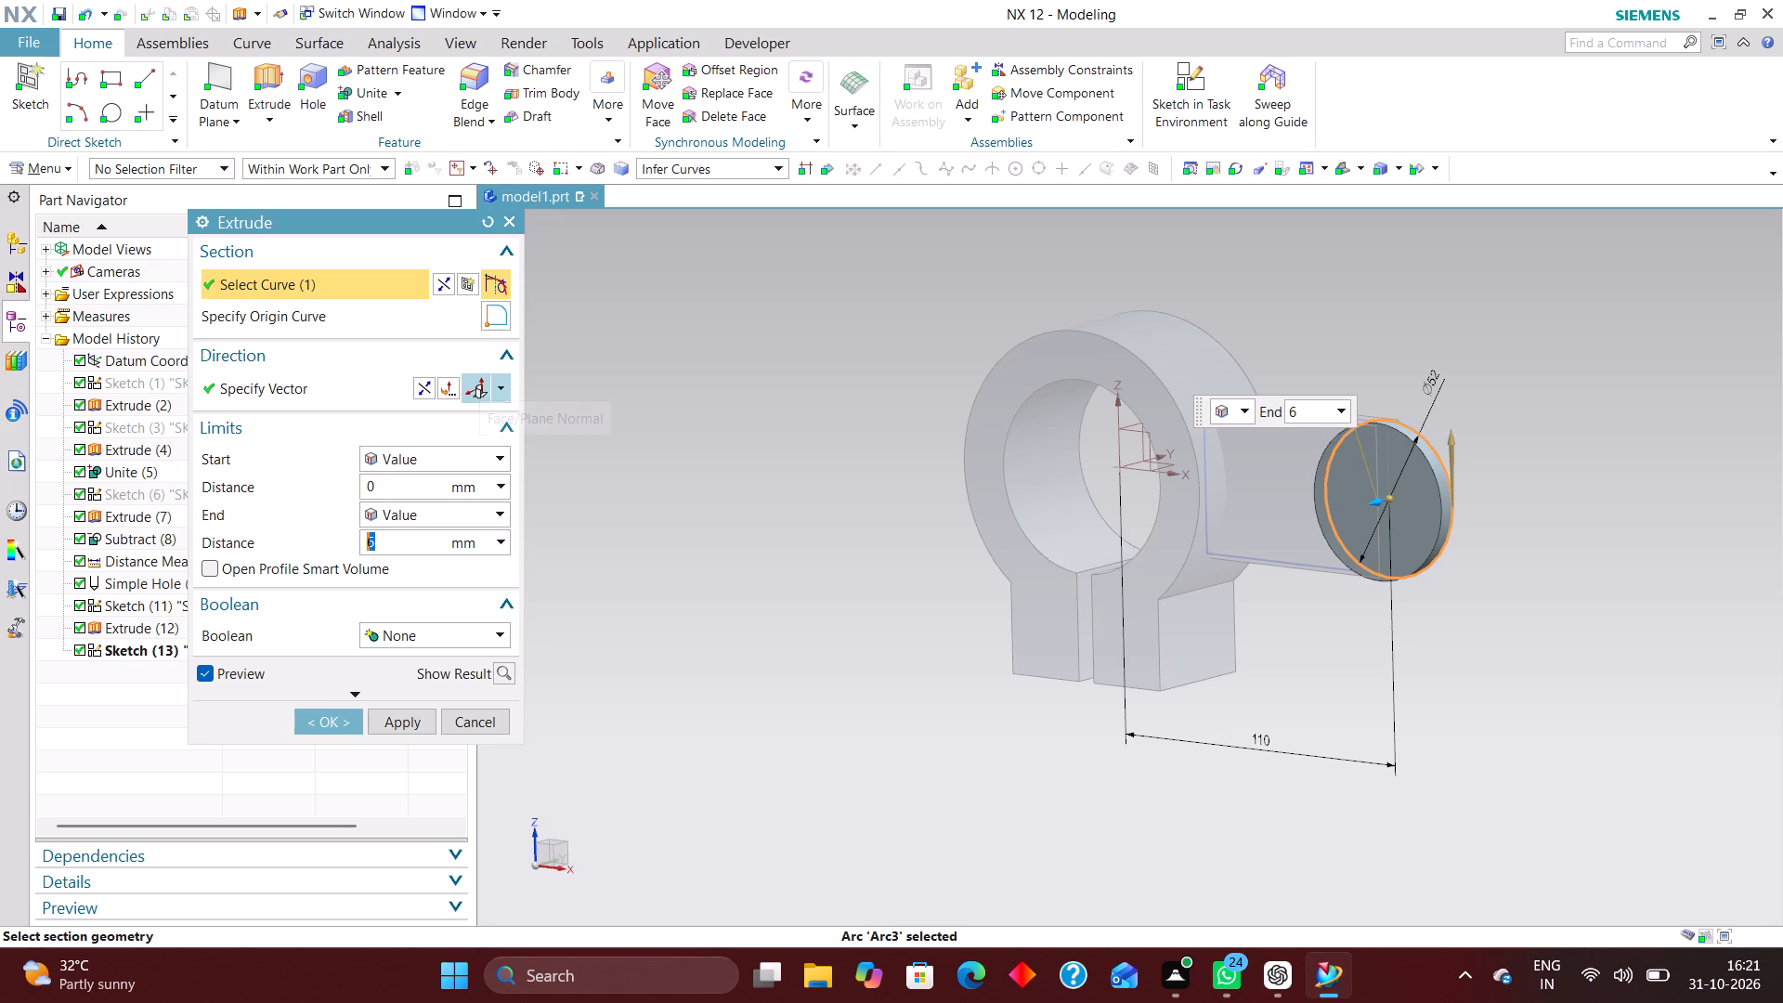
pyautogui.moveTo(1516, 492); pyautogui.dragTo(1439, 490, button='middle')
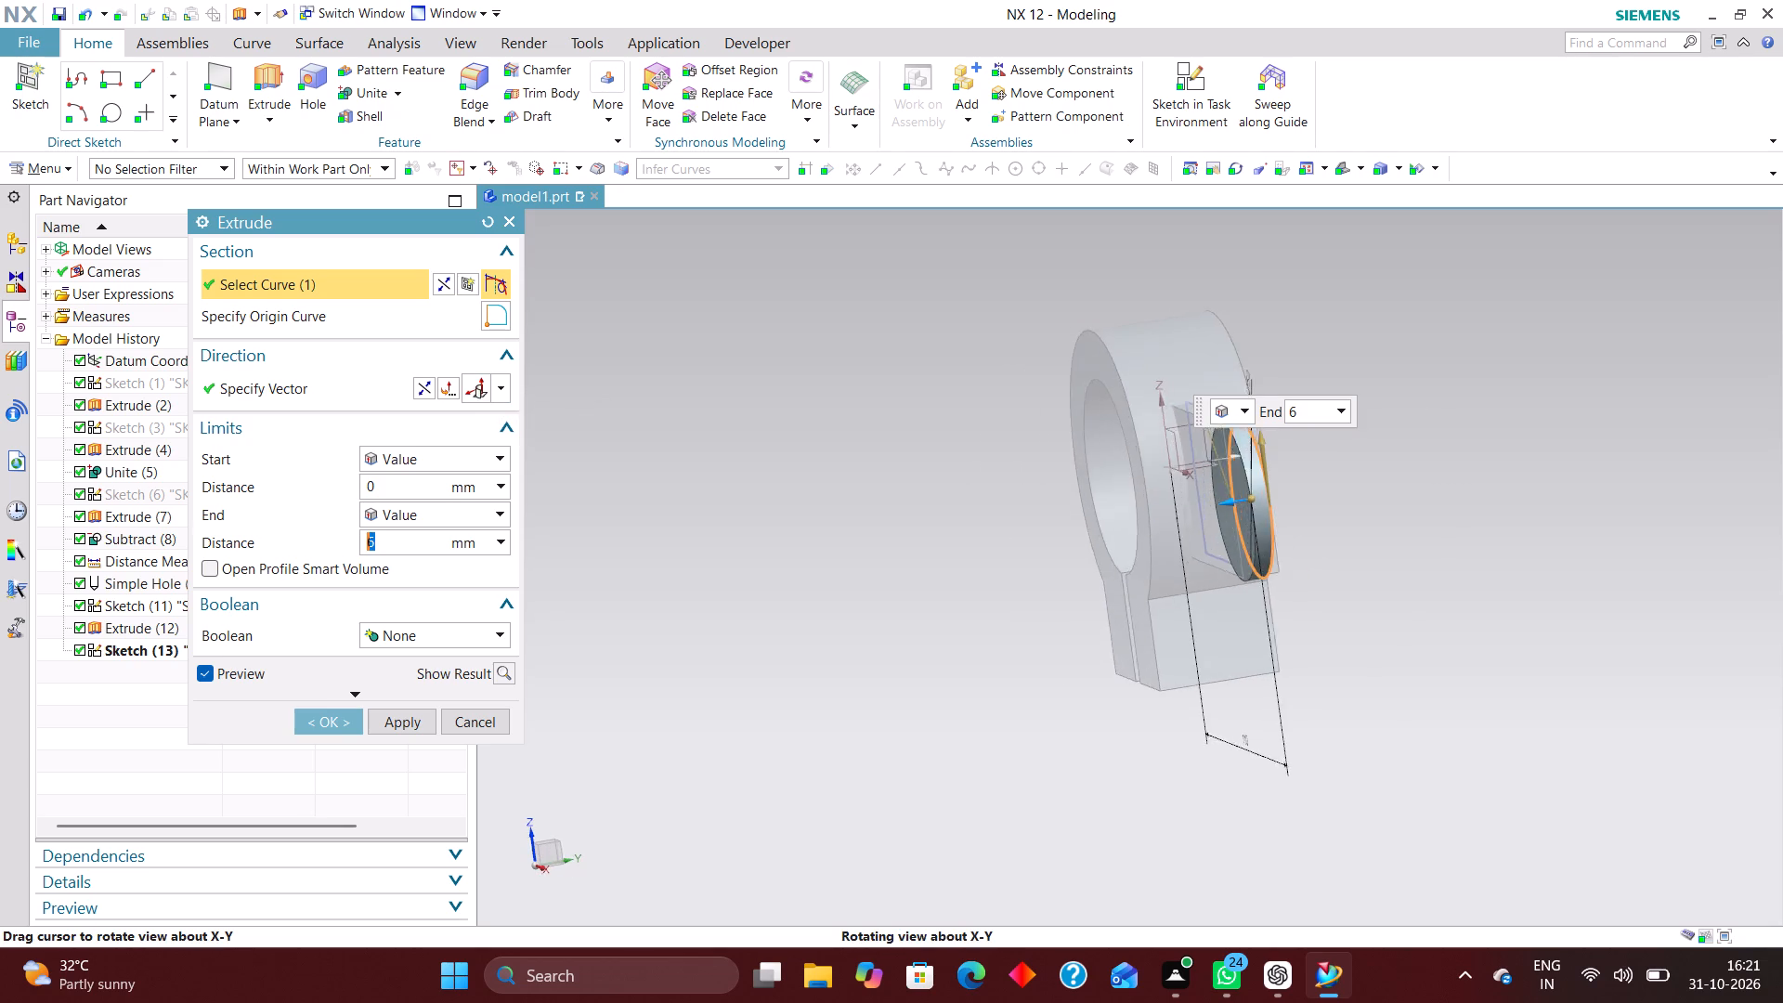
pyautogui.moveTo(1439, 490); pyautogui.dragTo(1450, 488, button='middle')
pyautogui.click(442, 457)
pyautogui.click(436, 498)
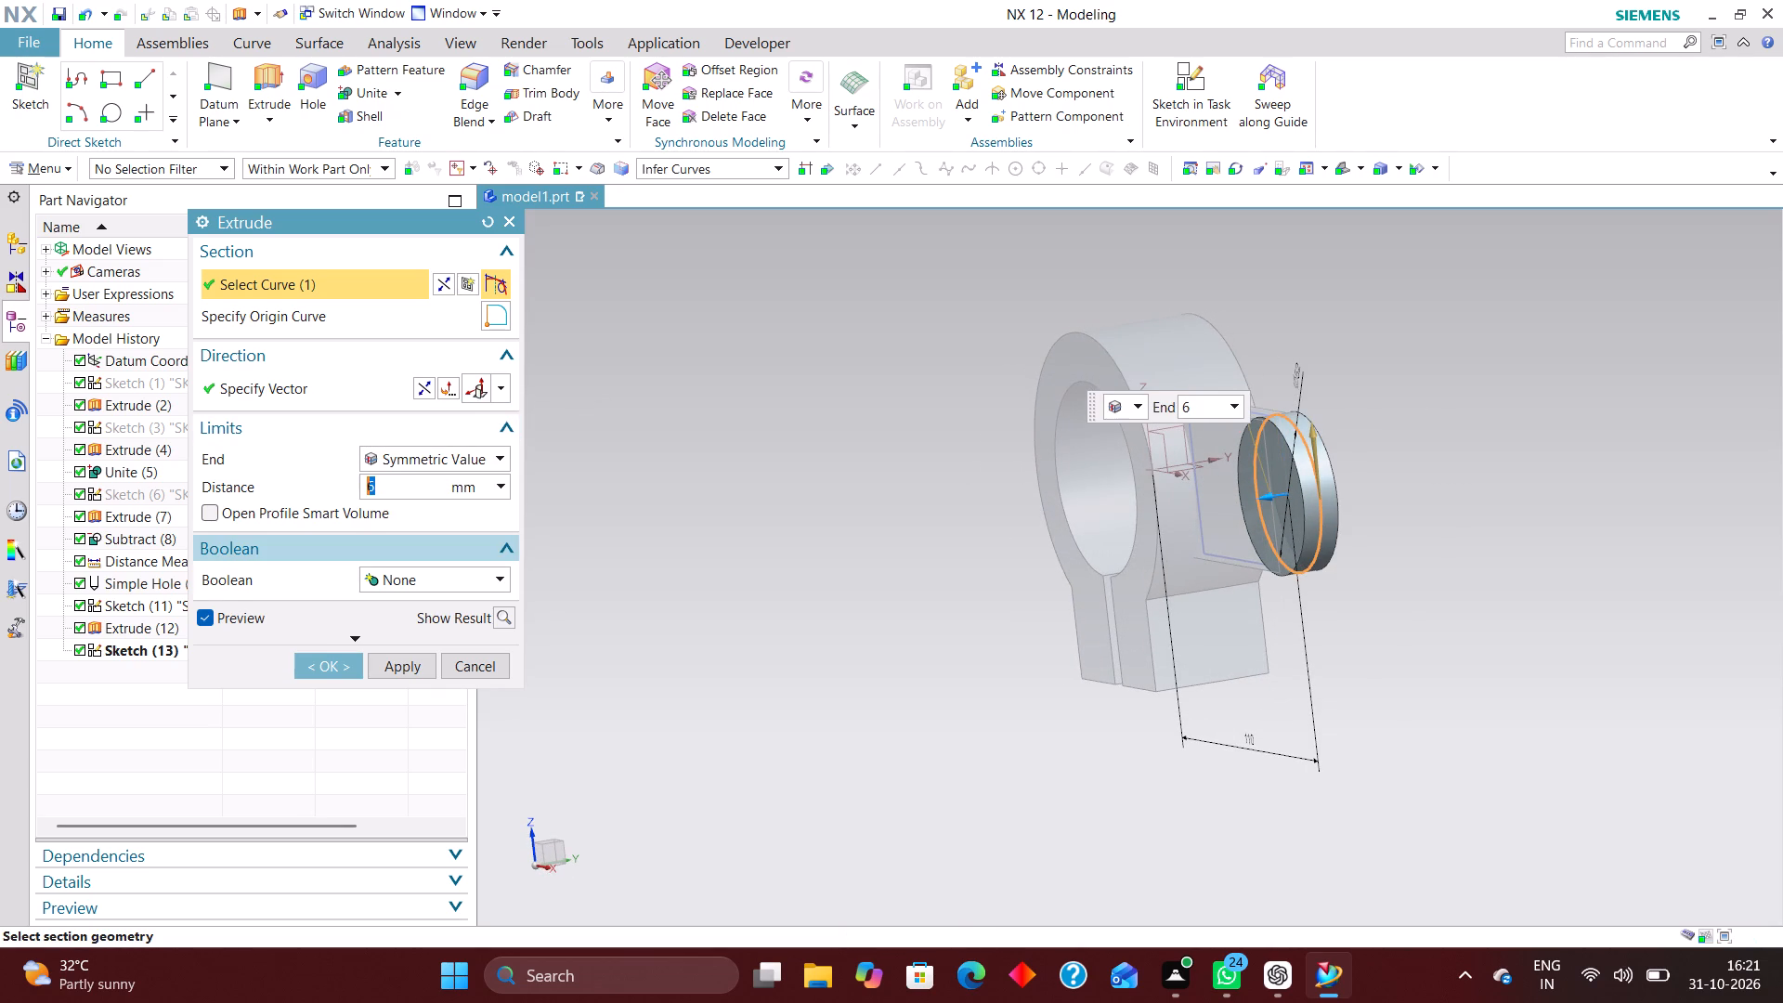
pyautogui.write('20')
pyautogui.press('Return')
pyautogui.press('.')
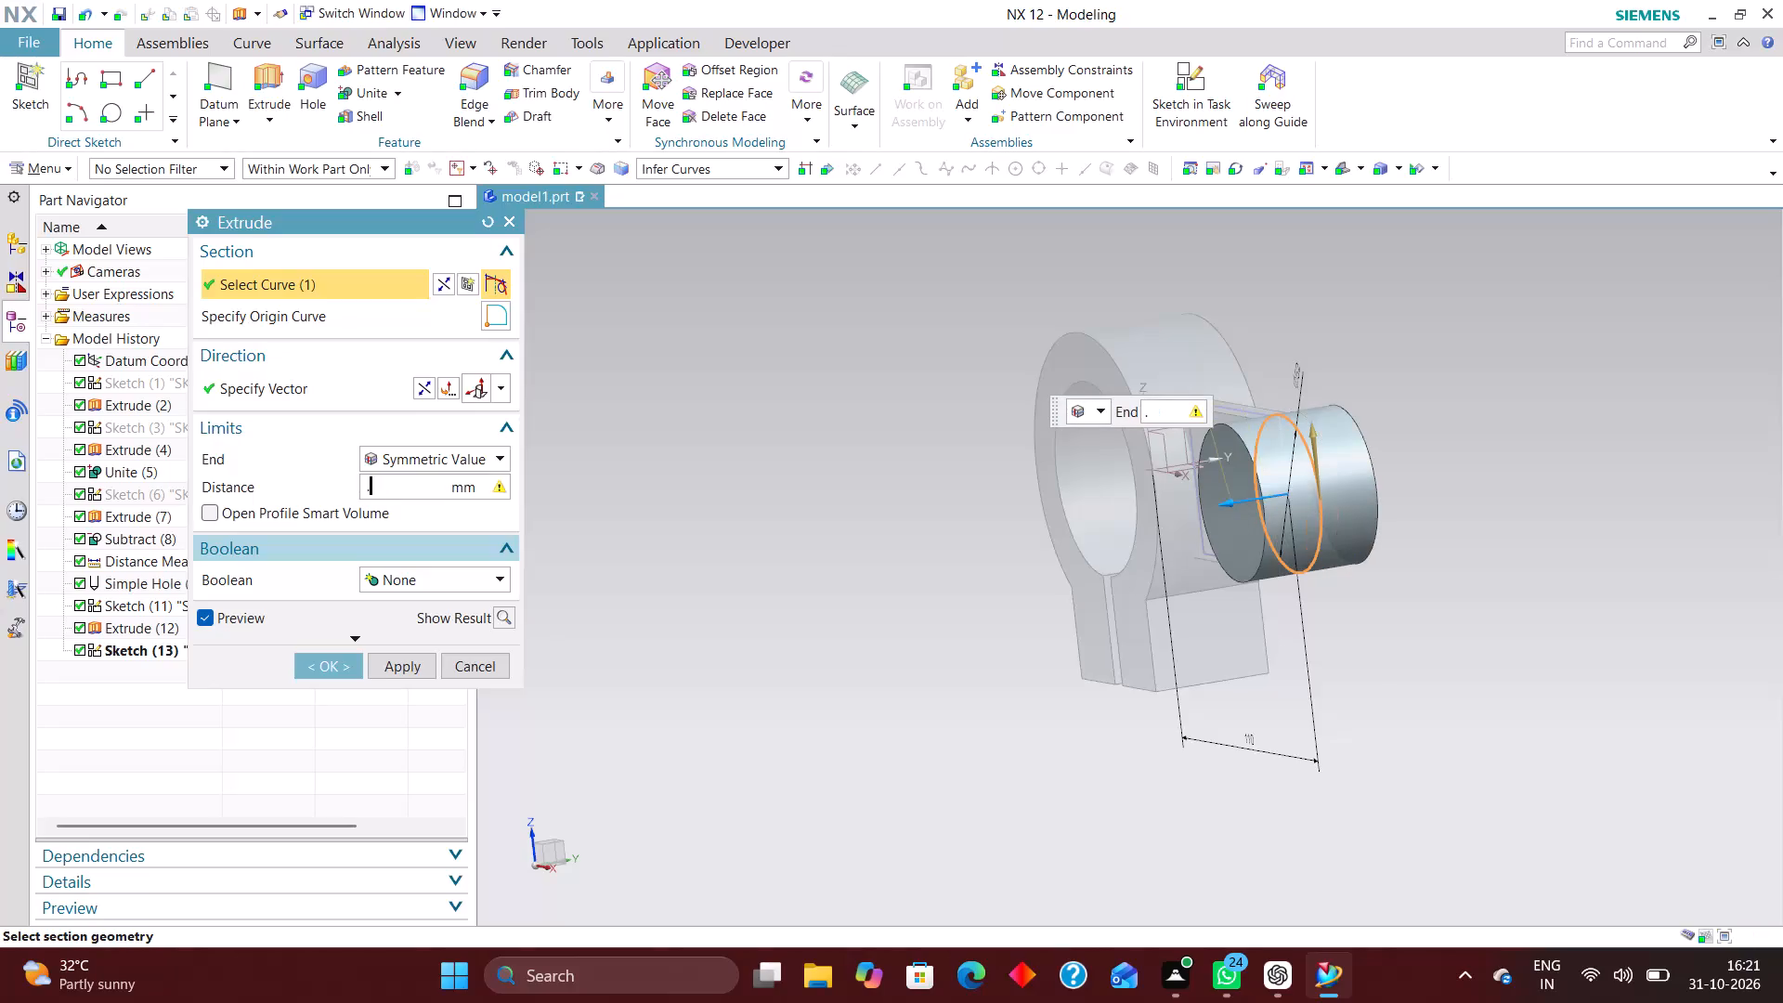
pyautogui.press('BackSpace')
pyautogui.write('20')
pyautogui.press('Return')
pyautogui.click(327, 663)
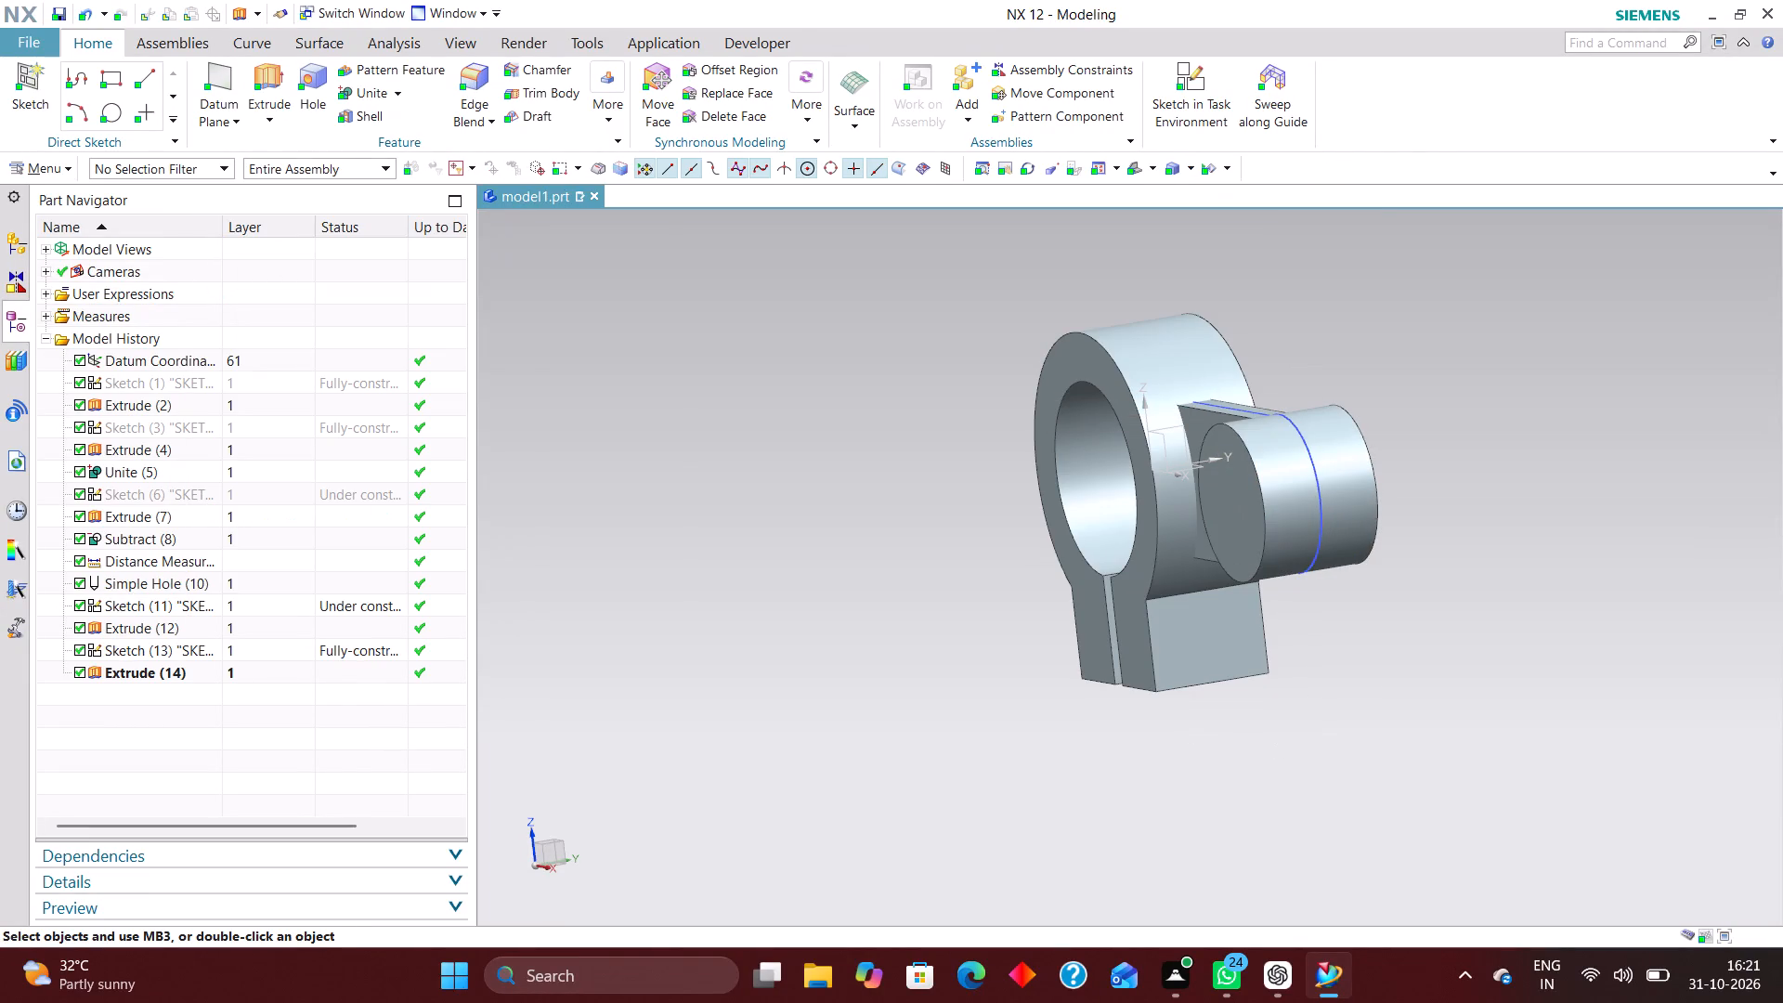
# Hide the circle sketch of the new cylindrical boss.
pyautogui.moveTo(1321, 495); pyautogui.dragTo(1330, 553, button='right')
# Roll the model history back by making the side plate's Extrude (12) the current feature.
pyautogui.moveTo(1381, 645); pyautogui.dragTo(1421, 594, button='middle')
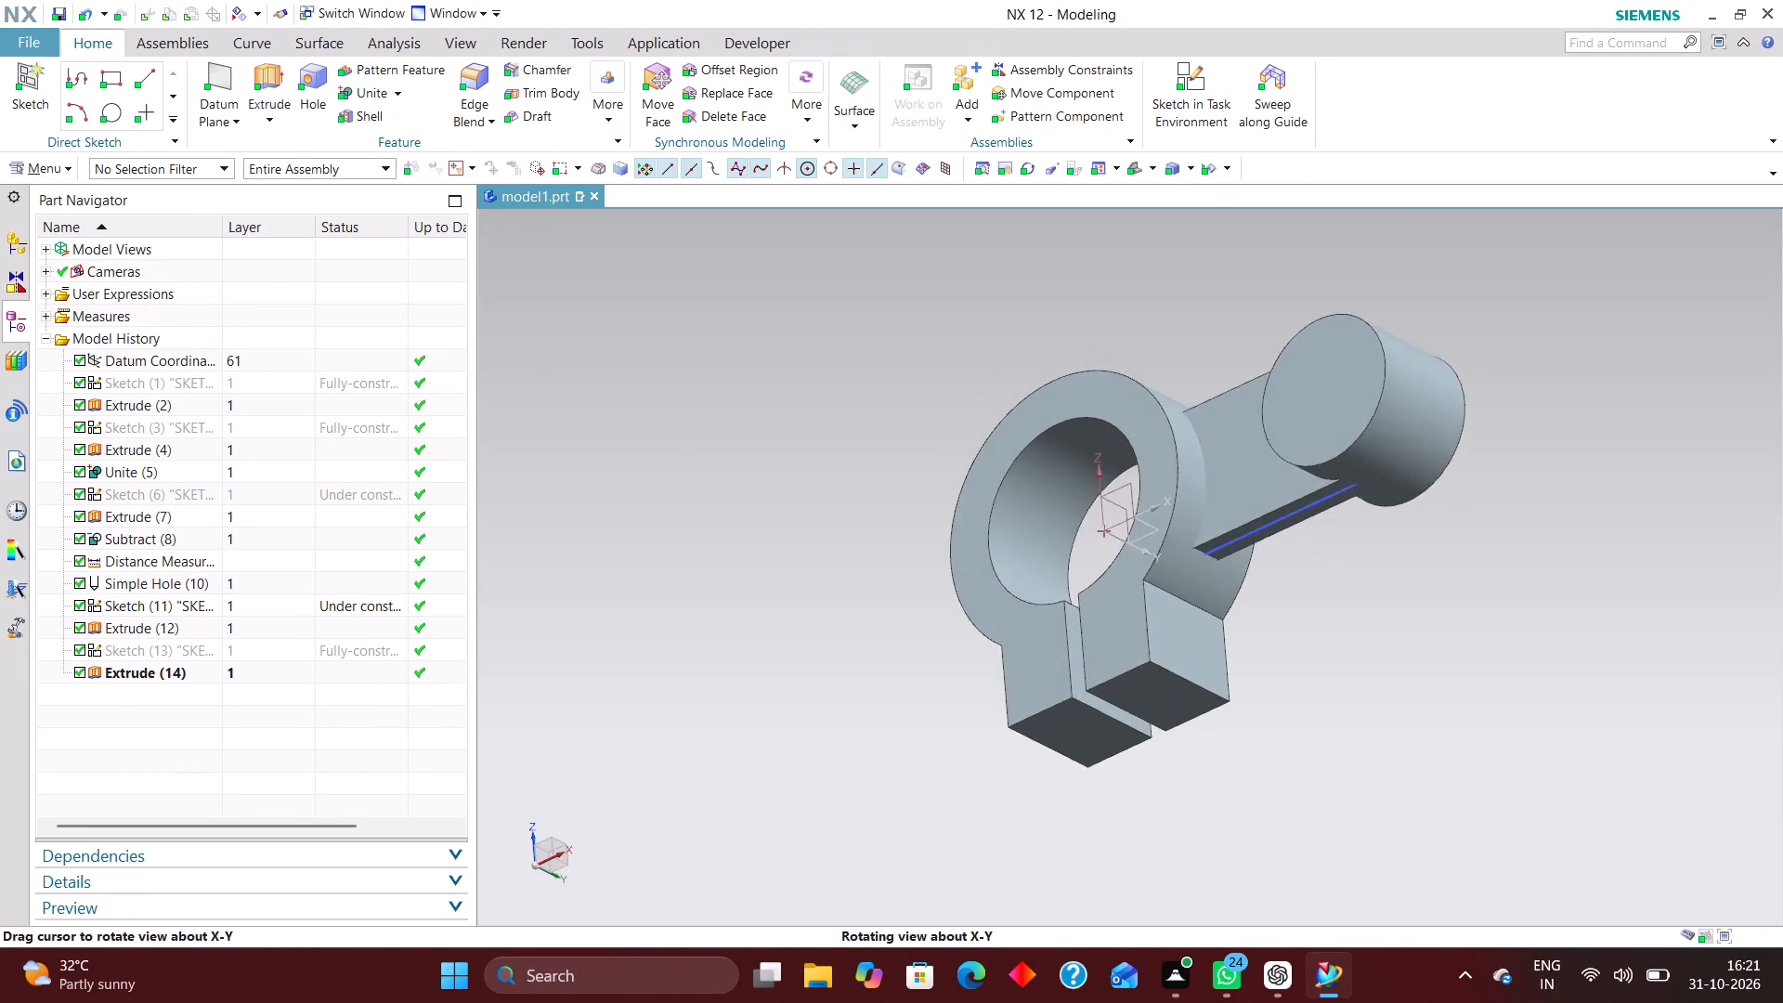
pyautogui.moveTo(1421, 594); pyautogui.dragTo(1400, 670, button='middle')
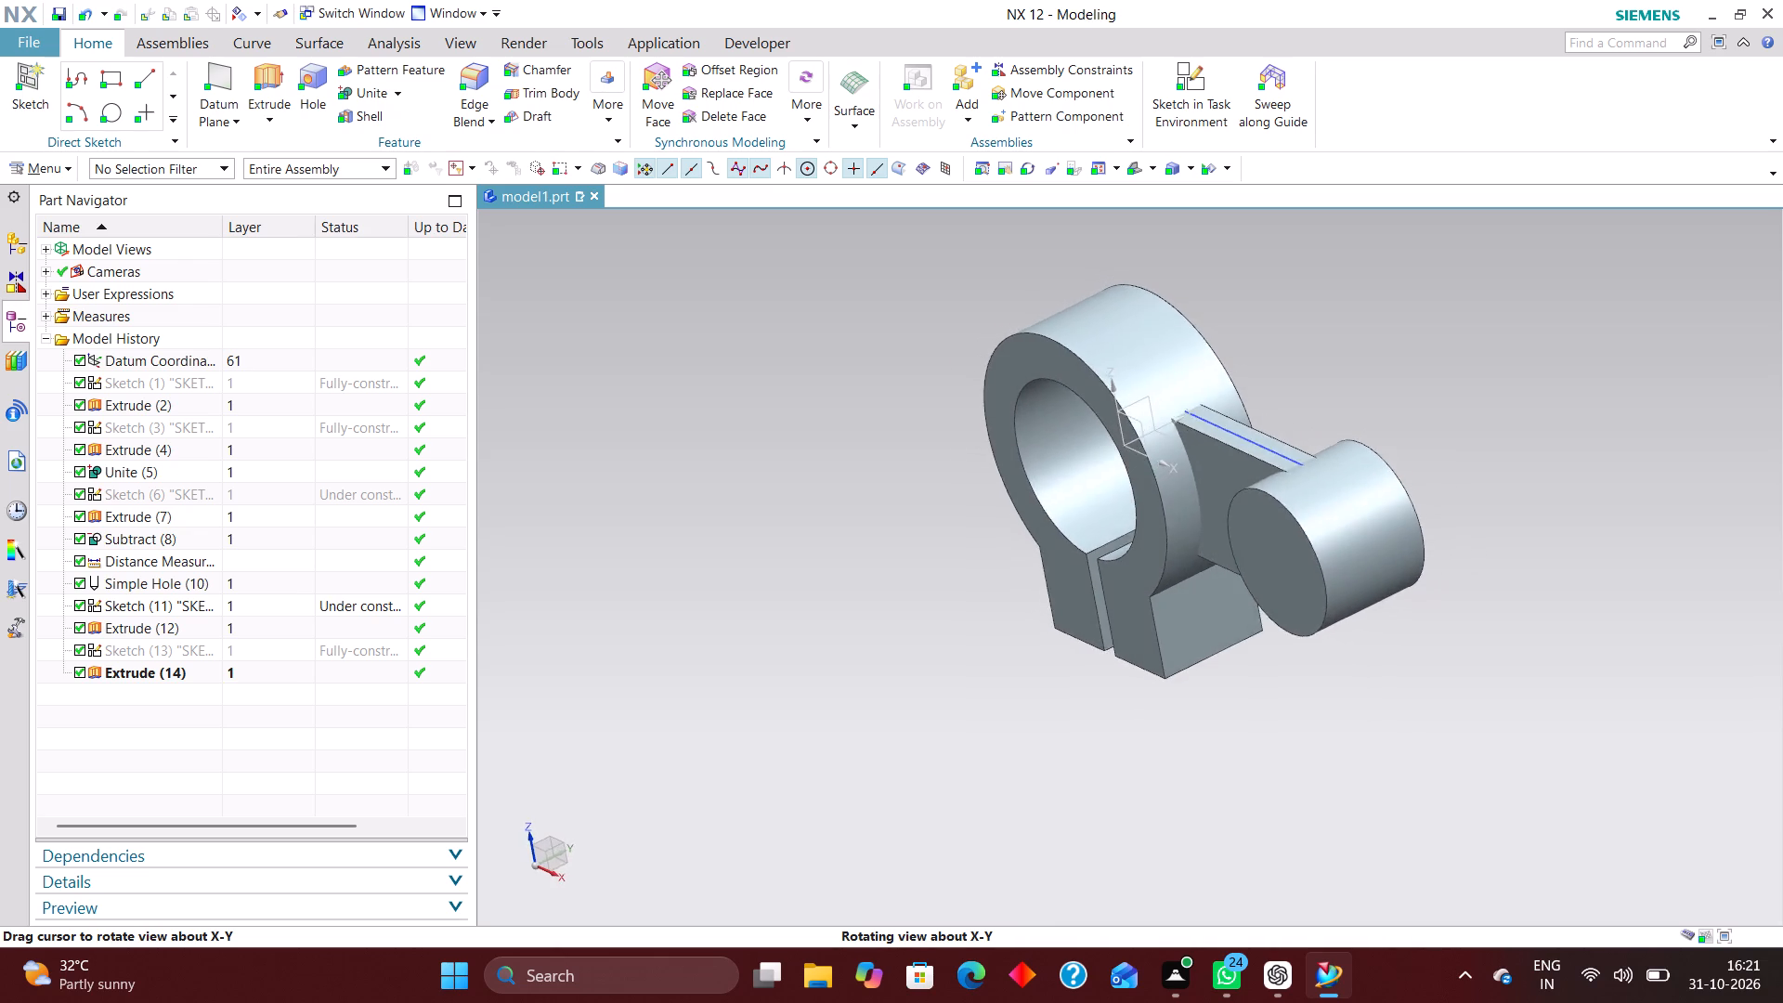
pyautogui.moveTo(1400, 670); pyautogui.dragTo(1414, 658, button='middle')
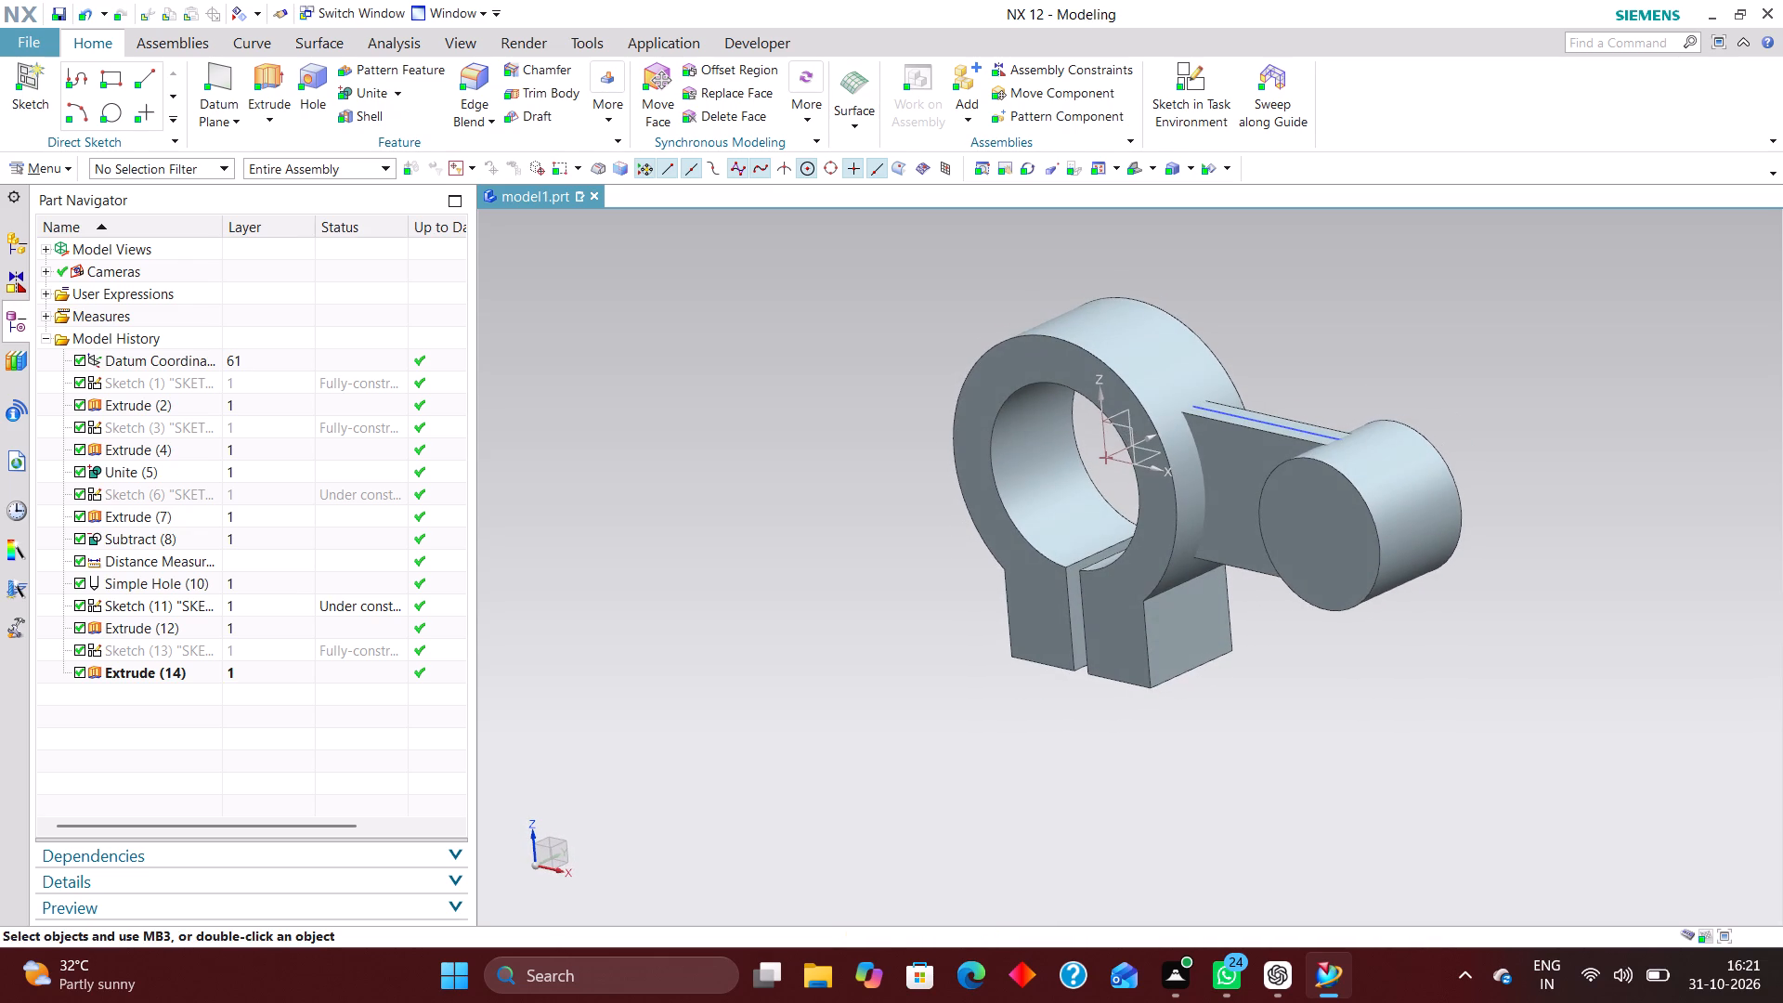
pyautogui.moveTo(1341, 651); pyautogui.dragTo(1373, 644, button='middle')
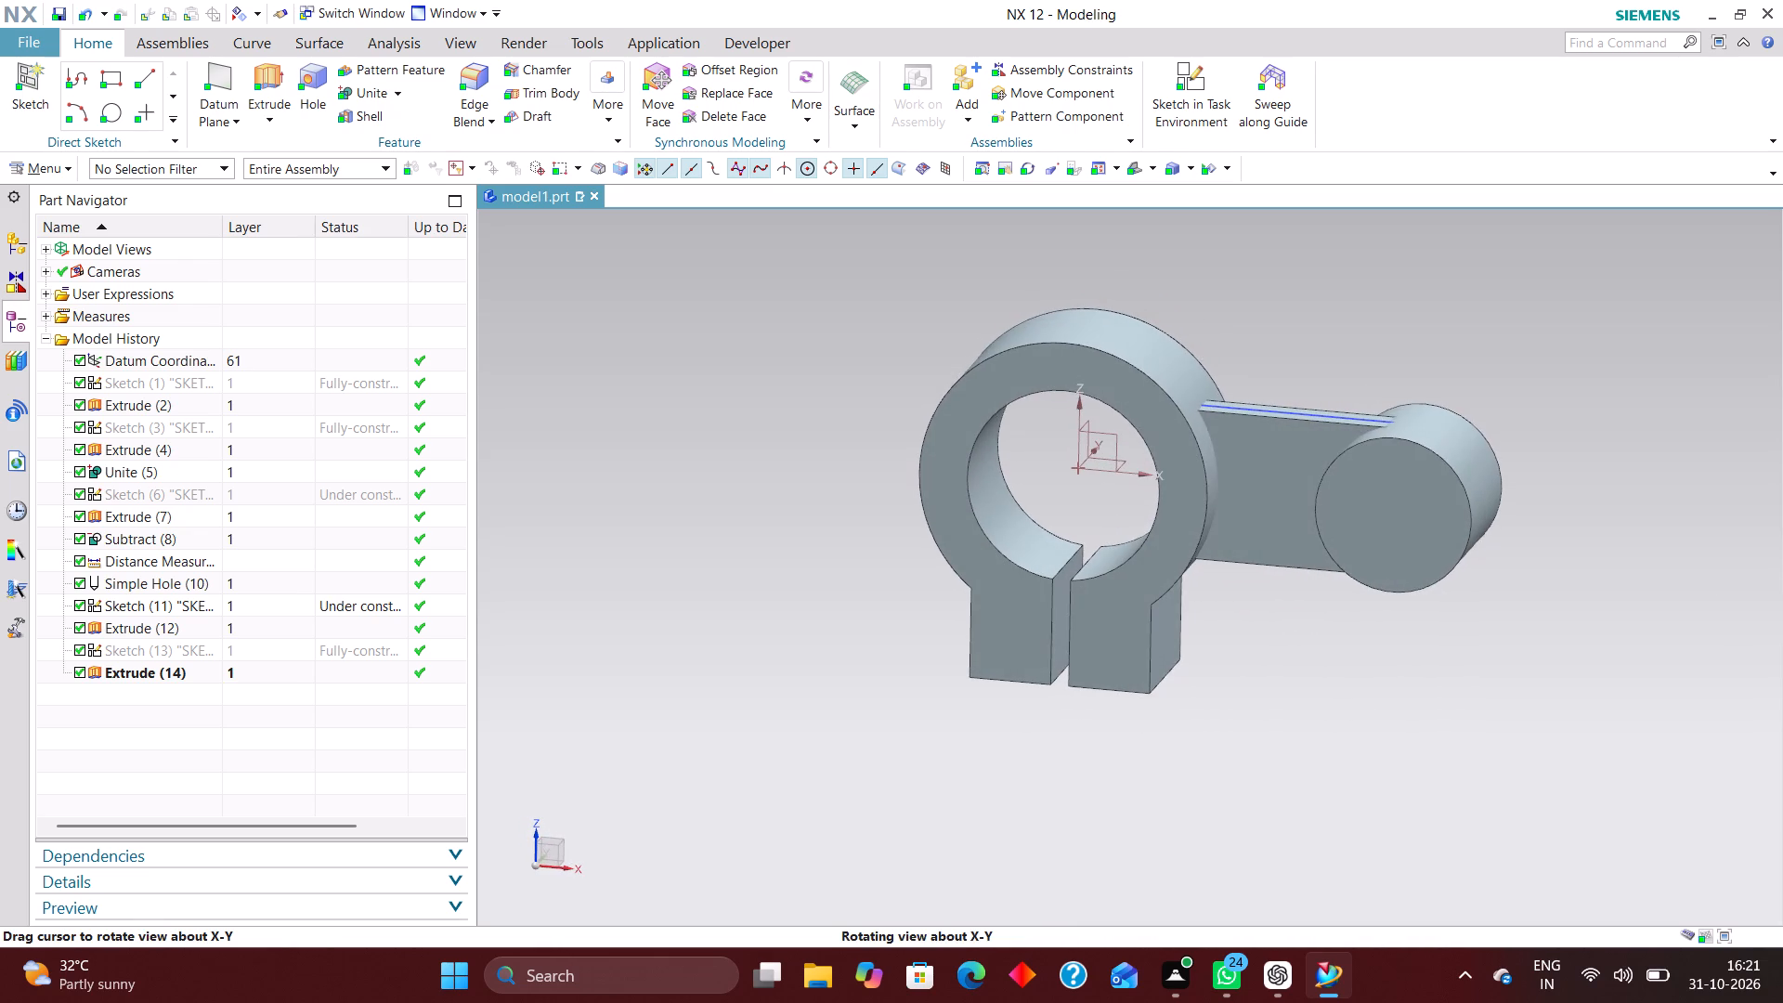
pyautogui.moveTo(1373, 644); pyautogui.dragTo(1369, 689, button='middle')
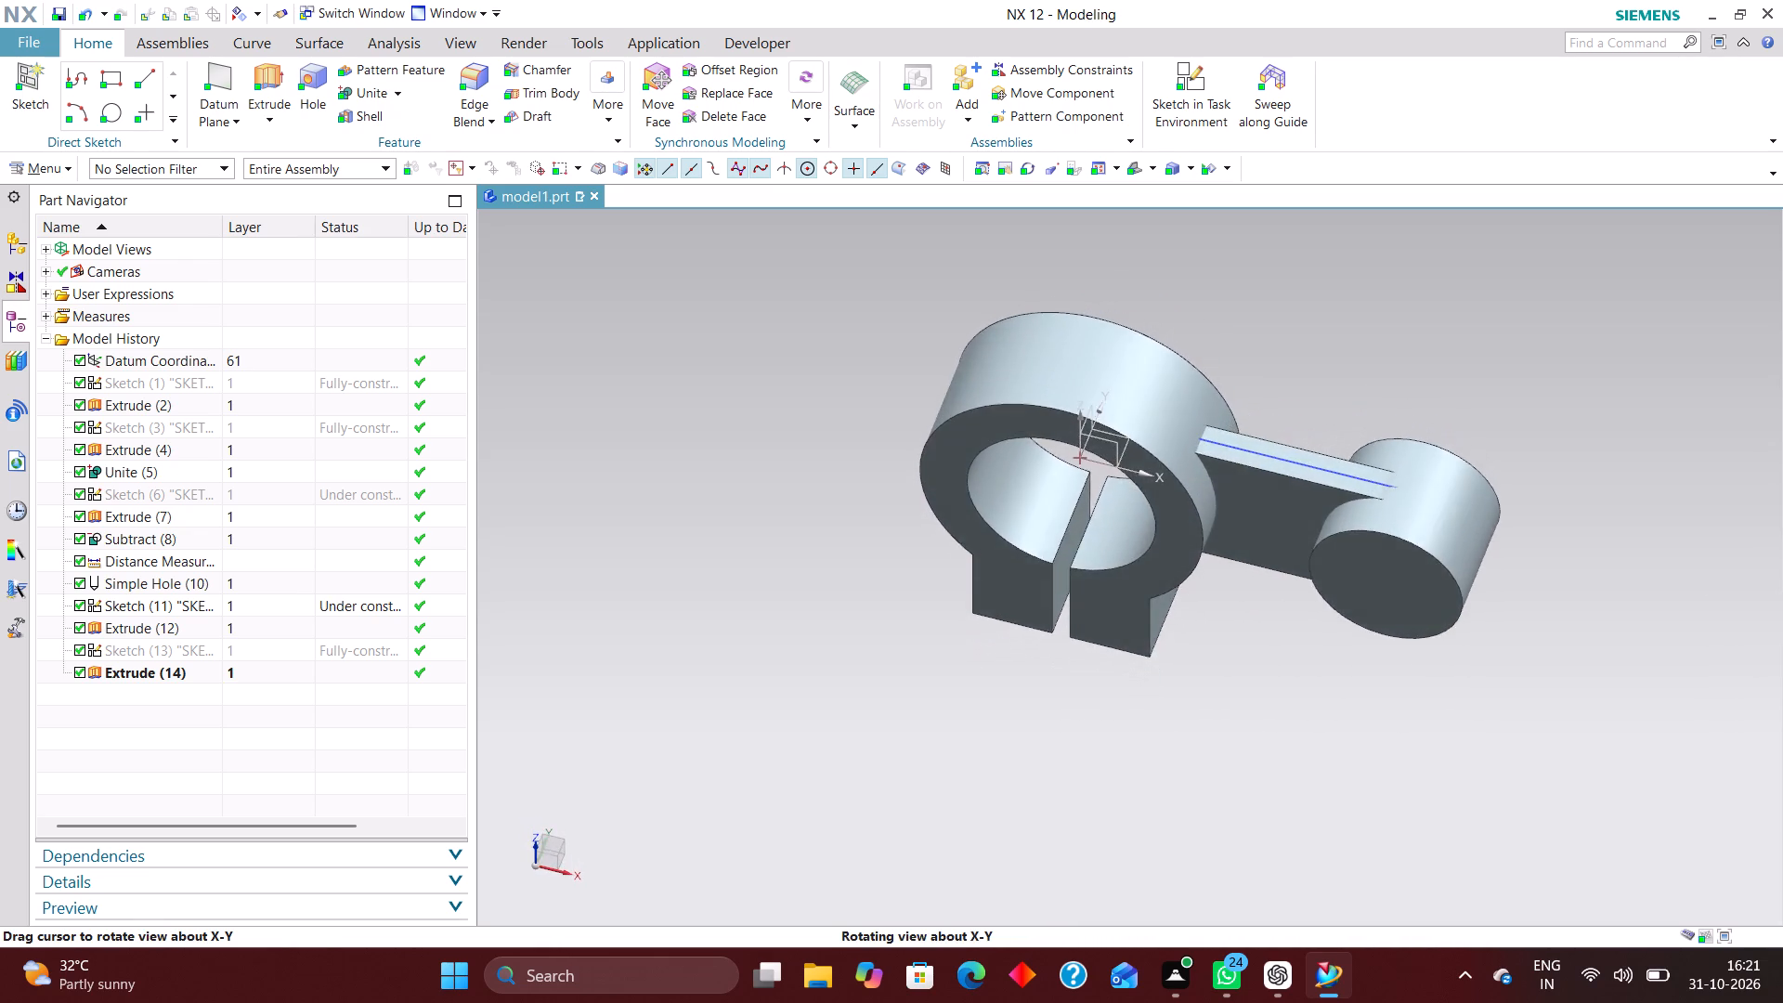
pyautogui.moveTo(1369, 689); pyautogui.dragTo(1345, 640, button='middle')
pyautogui.click(206, 622)
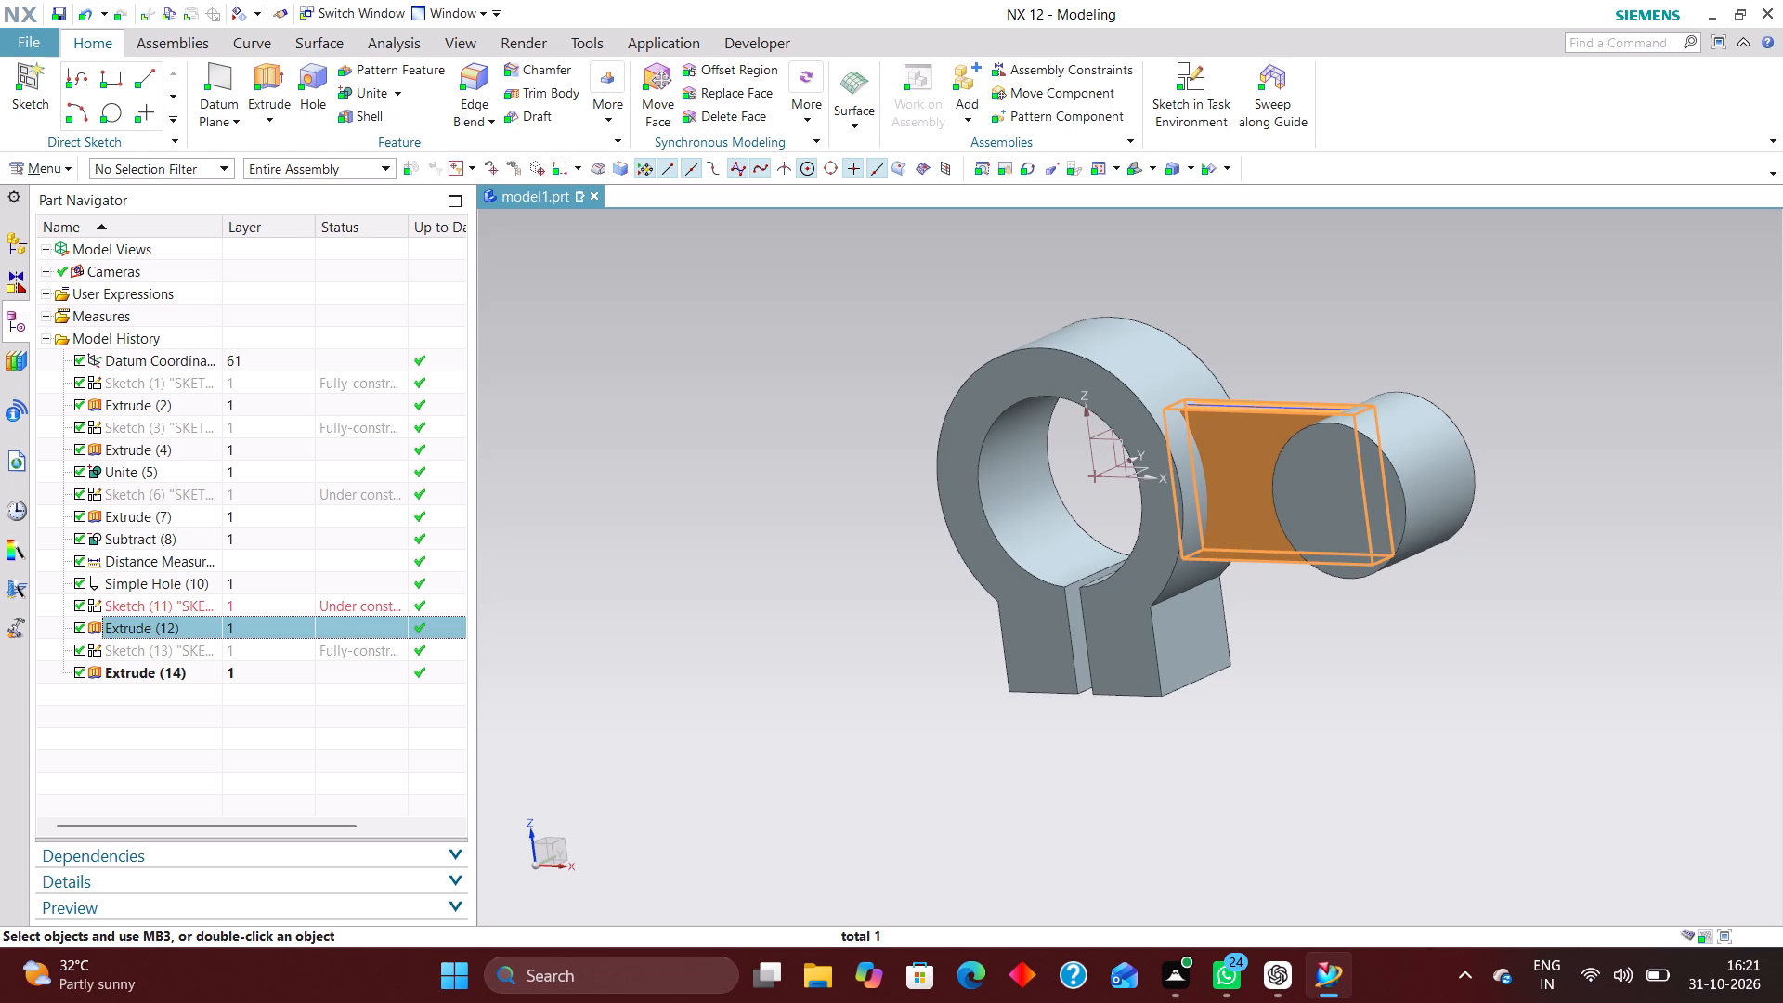
pyautogui.rightClick(253, 618)
pyautogui.click(508, 644)
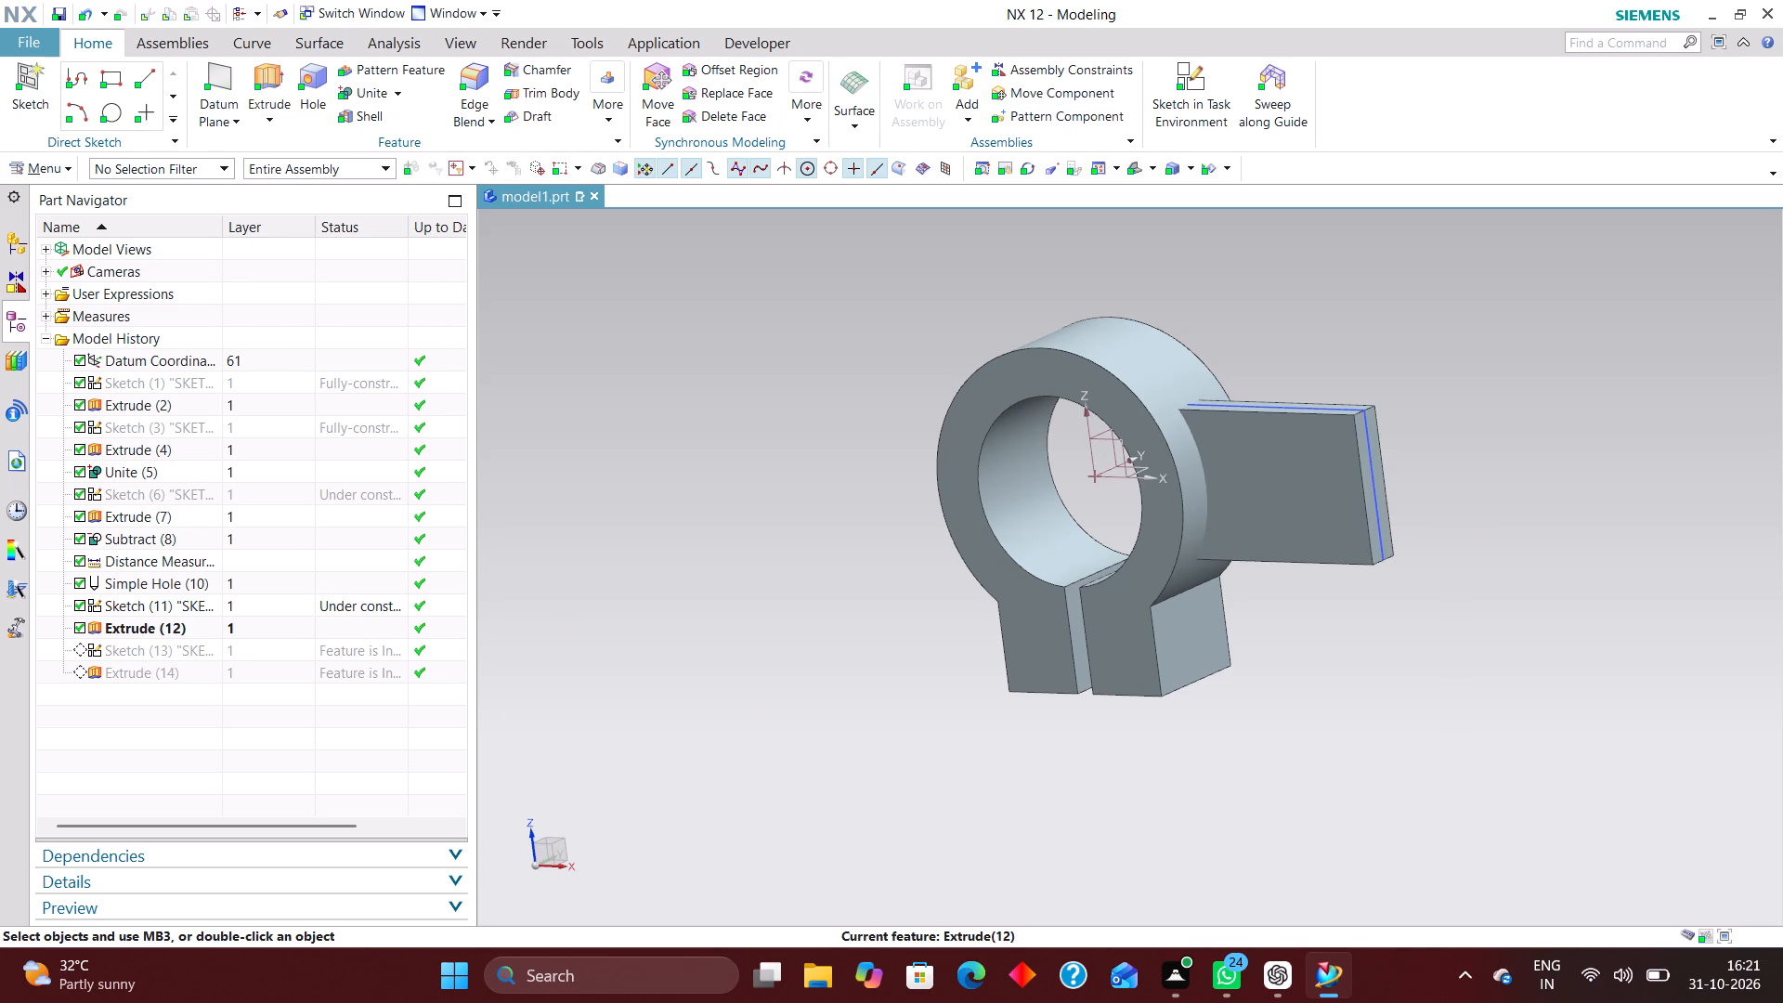
# Unite the rectangular side plate with the clamp body, using the clamp body as the target.
pyautogui.click(360, 97)
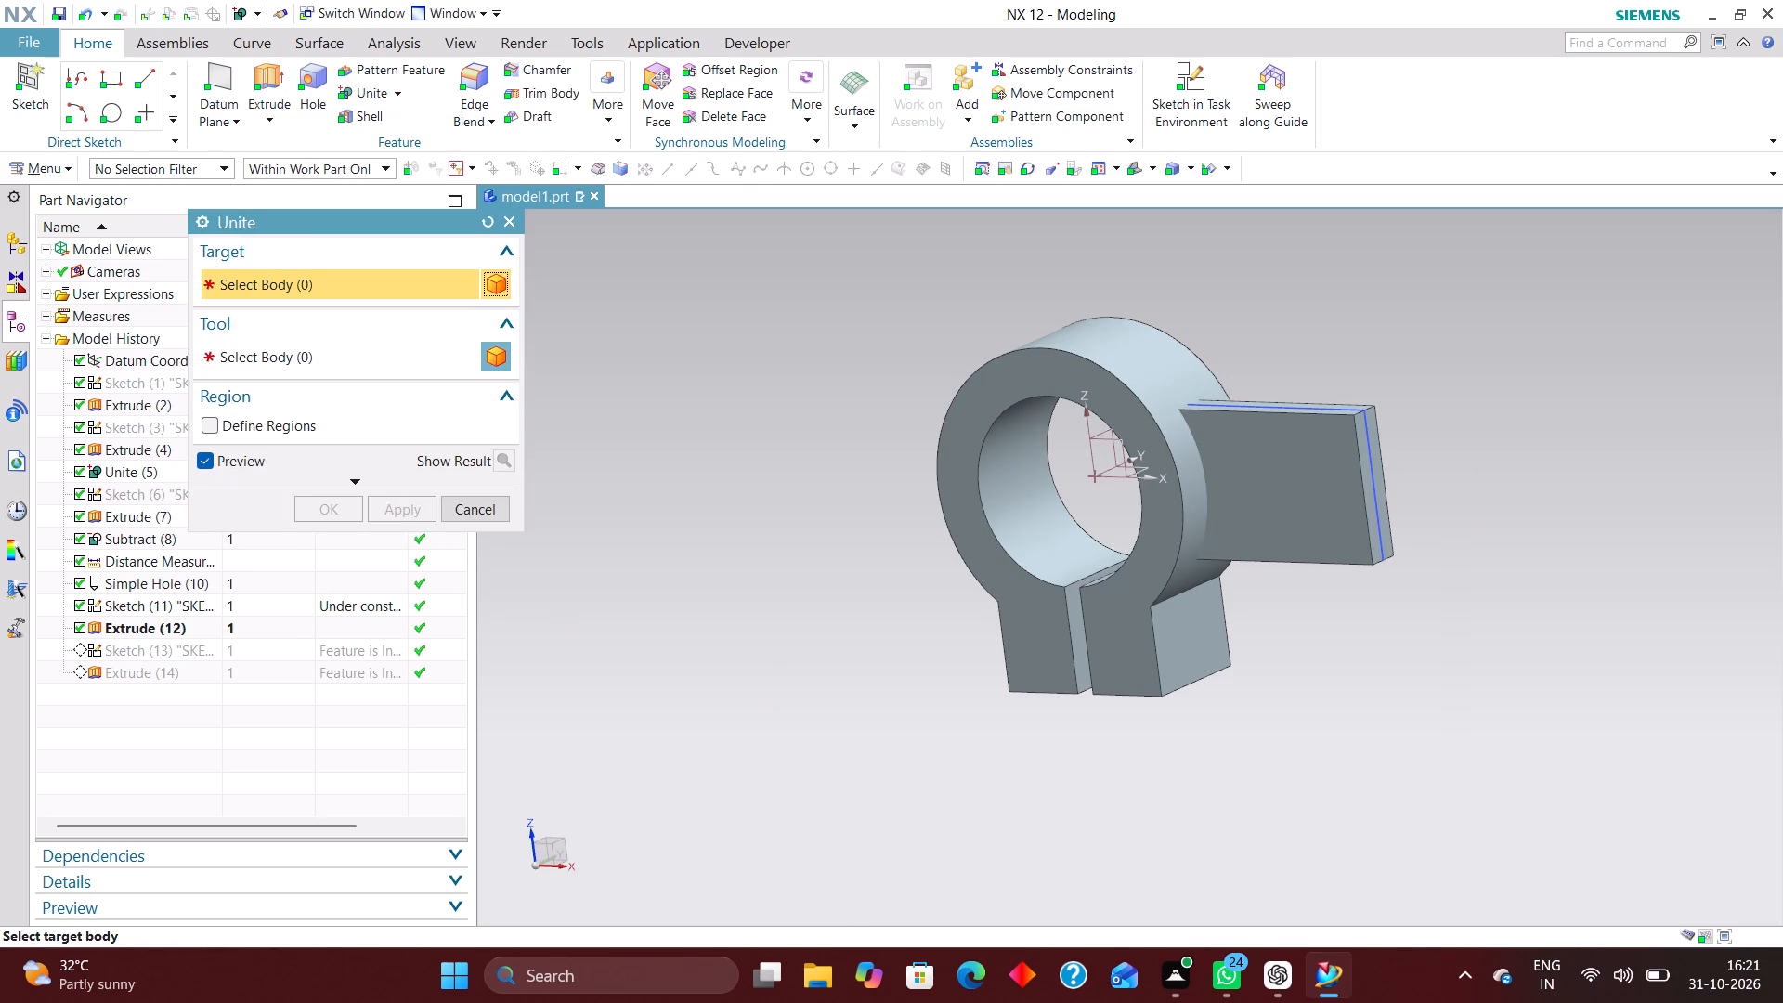
pyautogui.click(1078, 335)
pyautogui.click(1317, 439)
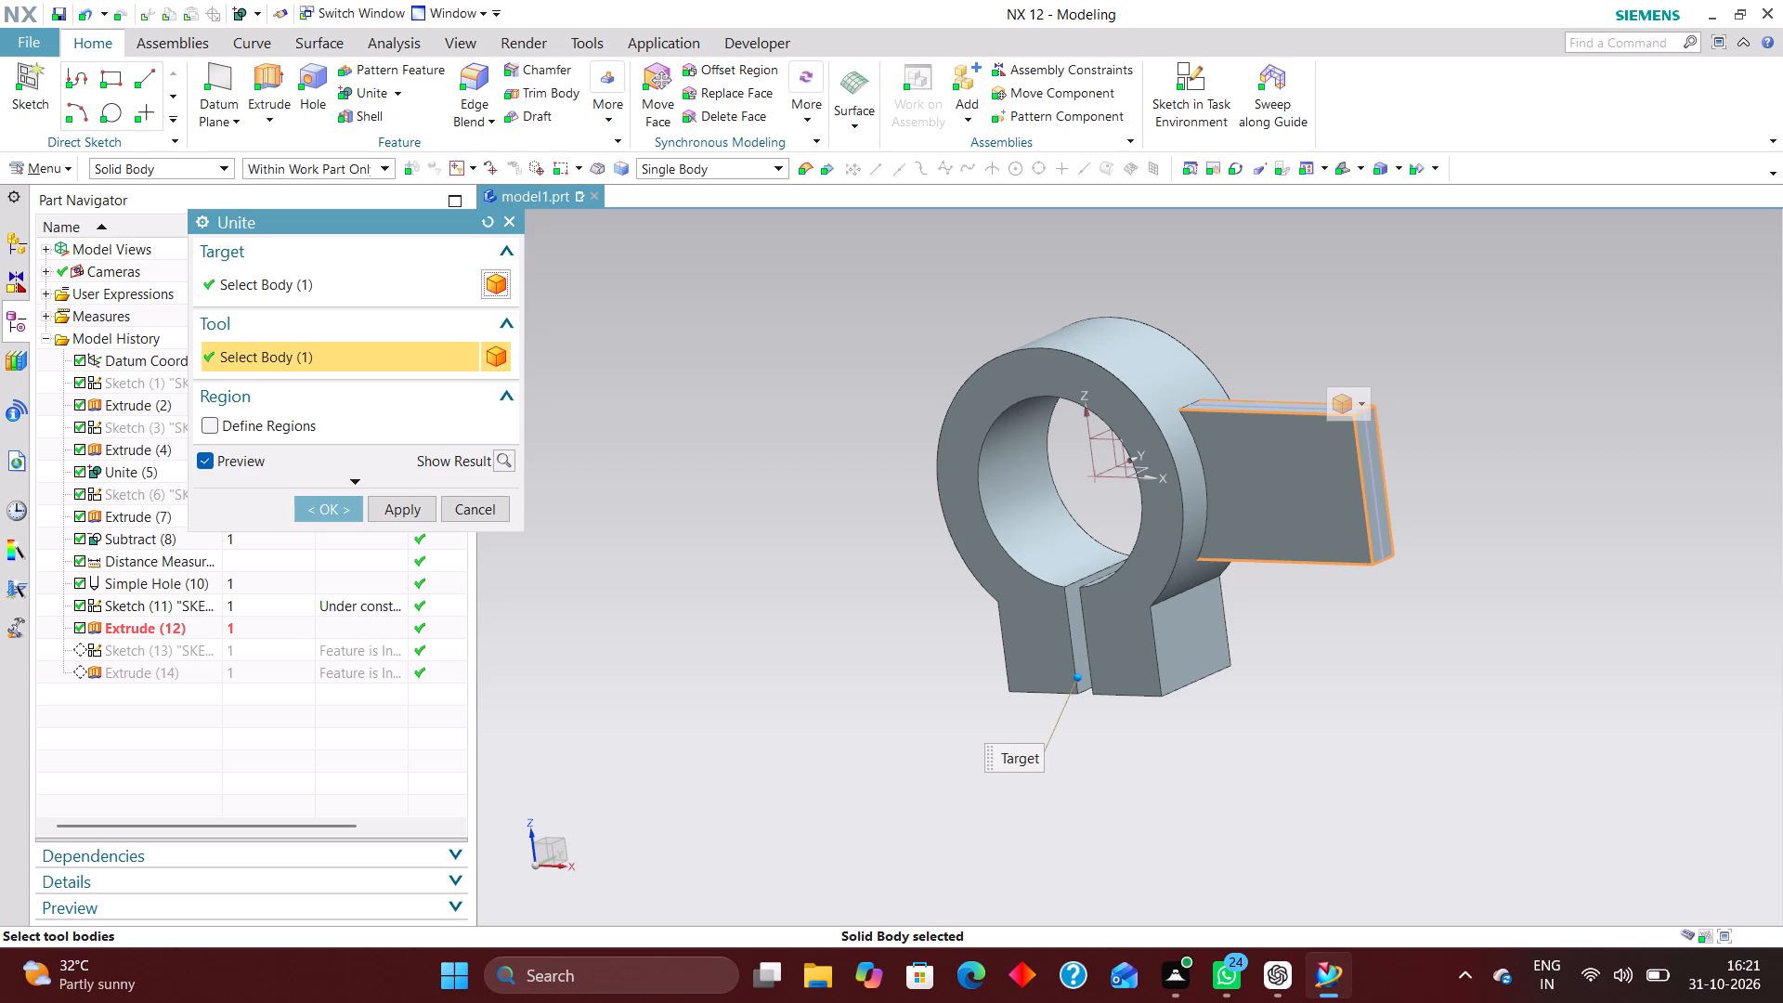
pyautogui.click(333, 511)
# Hide the side plate's sketch.
pyautogui.moveTo(1378, 495); pyautogui.dragTo(1386, 610, button='right')
# Roll the model history forward by making the cylindrical boss's Extrude (15) the current feature.
pyautogui.click(283, 693)
pyautogui.rightClick(290, 691)
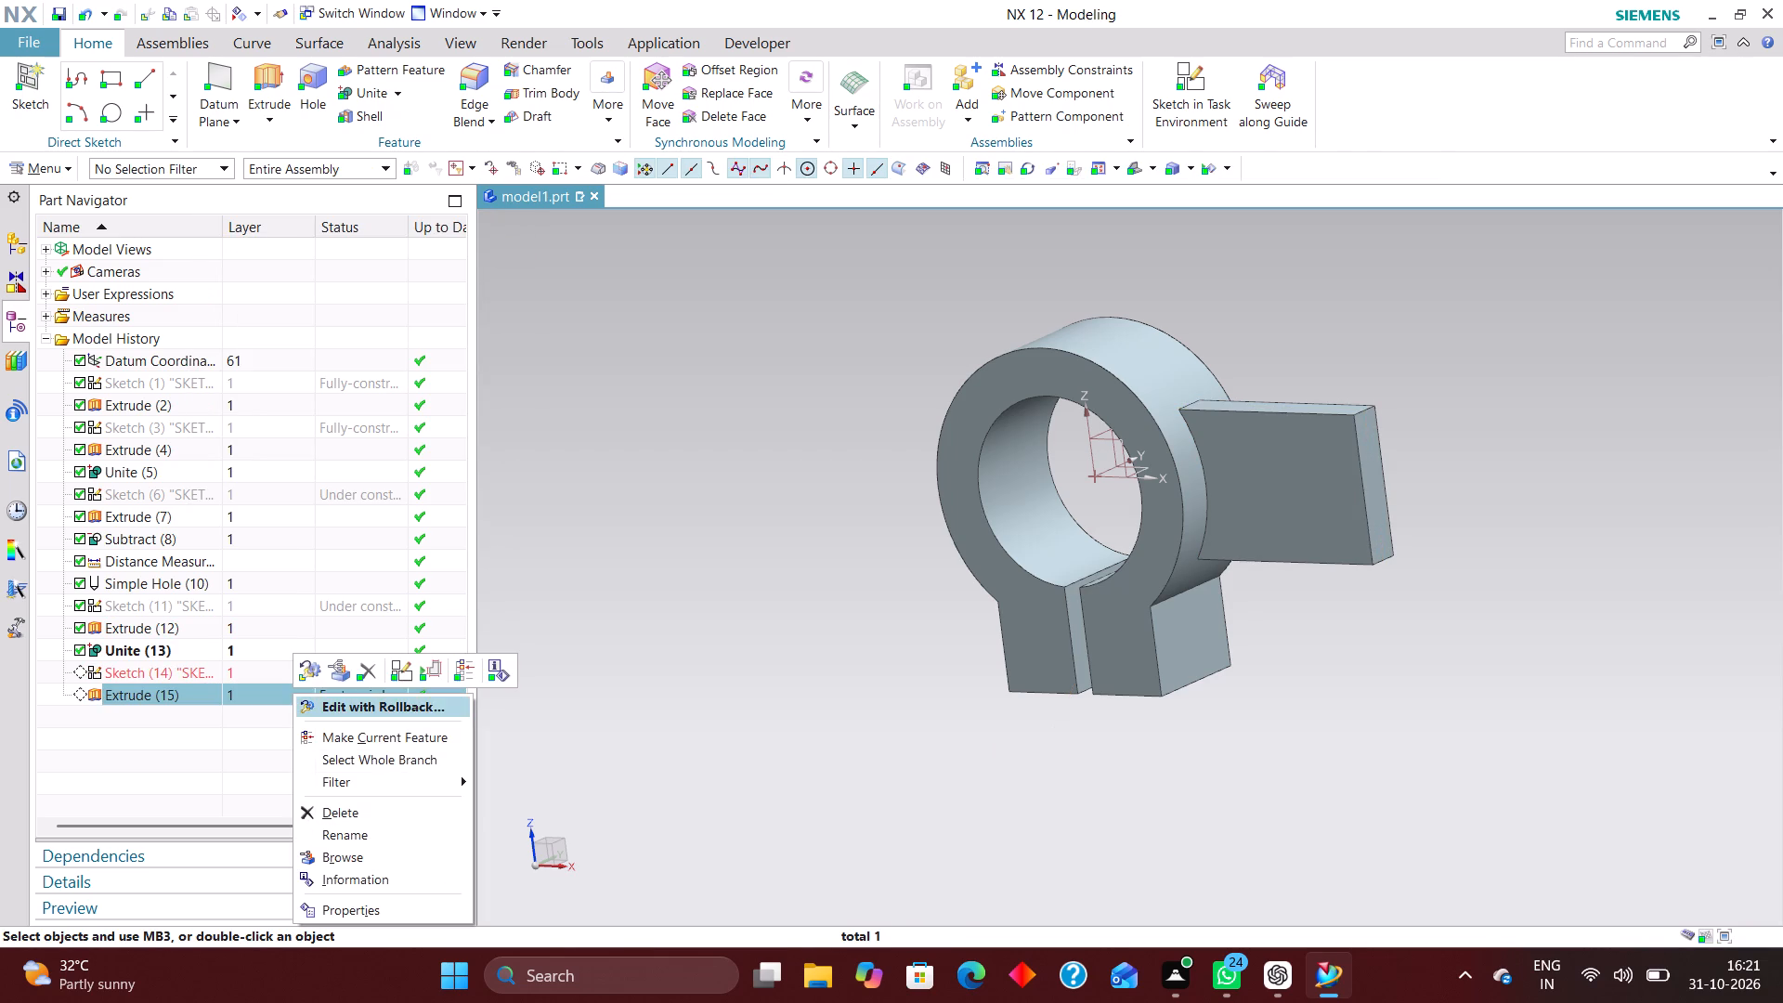
pyautogui.click(470, 662)
# Unite the cylindrical boss with the clamp body, using the clamp body as the target.
pyautogui.moveTo(1234, 642); pyautogui.dragTo(1207, 636, button='middle')
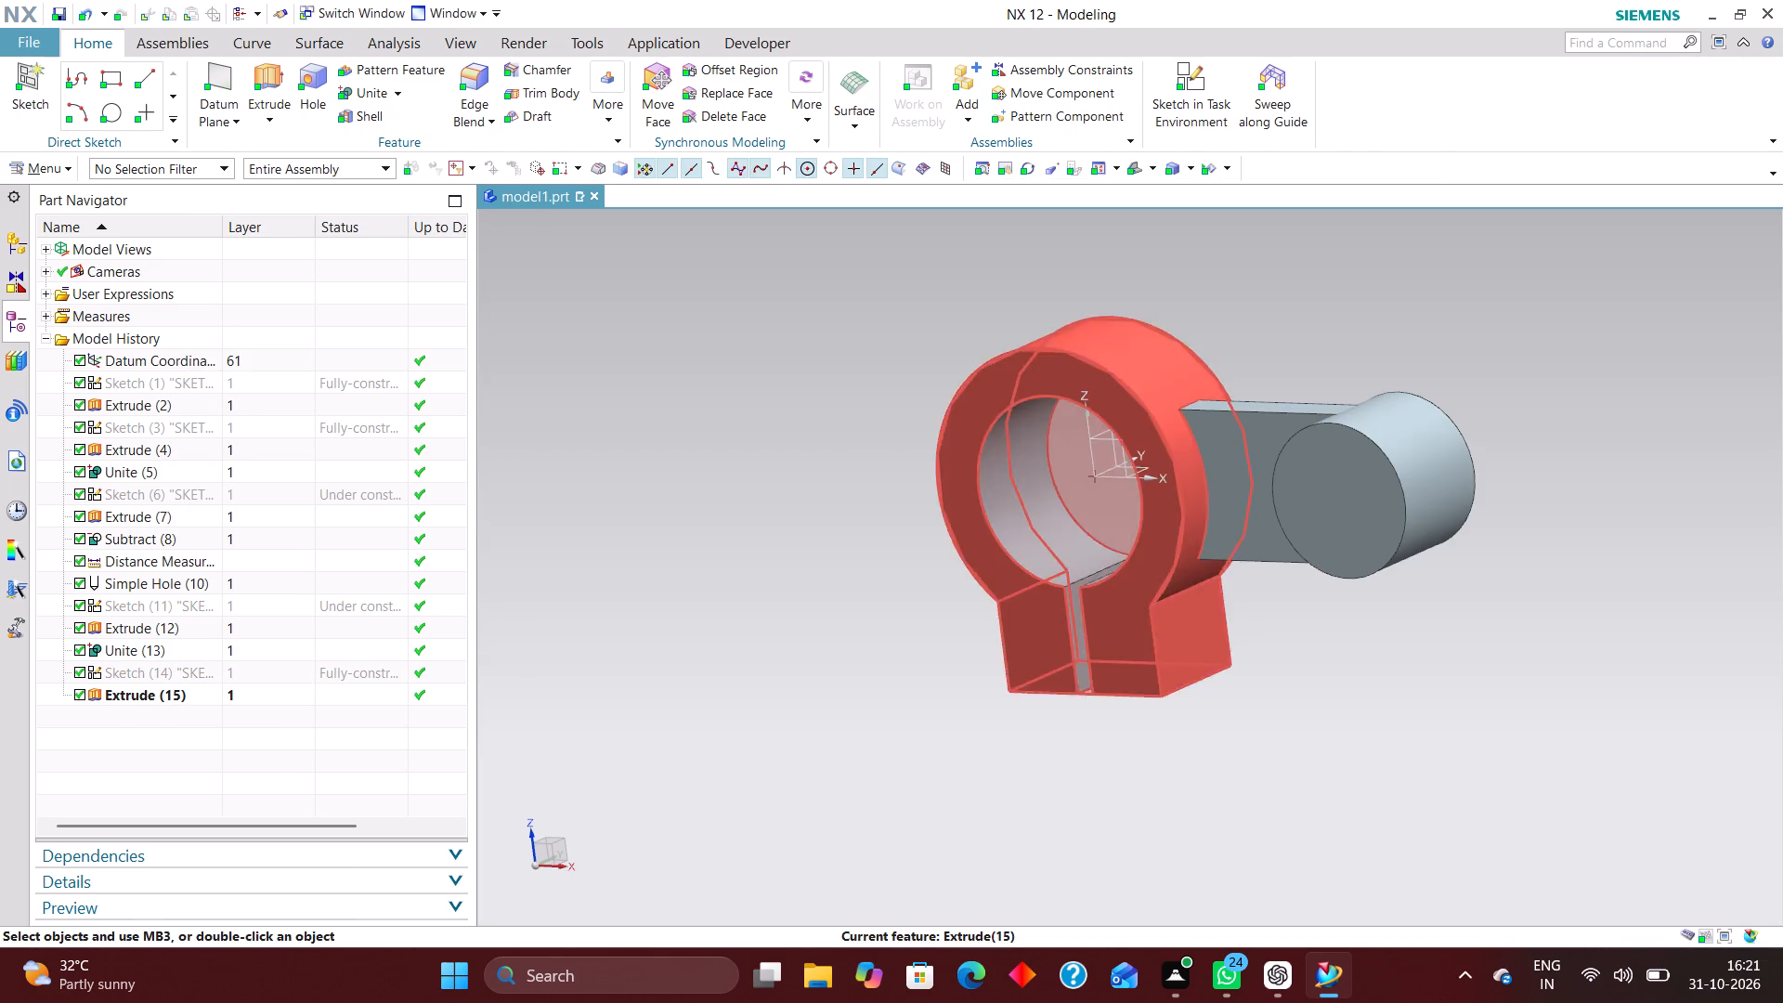
pyautogui.moveTo(1207, 636); pyautogui.dragTo(1206, 654, button='middle')
pyautogui.scroll(4, 1243, 465)
pyautogui.scroll(-4, 879, 567)
pyautogui.scroll(3, 1165, 569)
pyautogui.moveTo(1207, 658); pyautogui.dragTo(1236, 649, button='middle')
pyautogui.scroll(-3, 1362, 599)
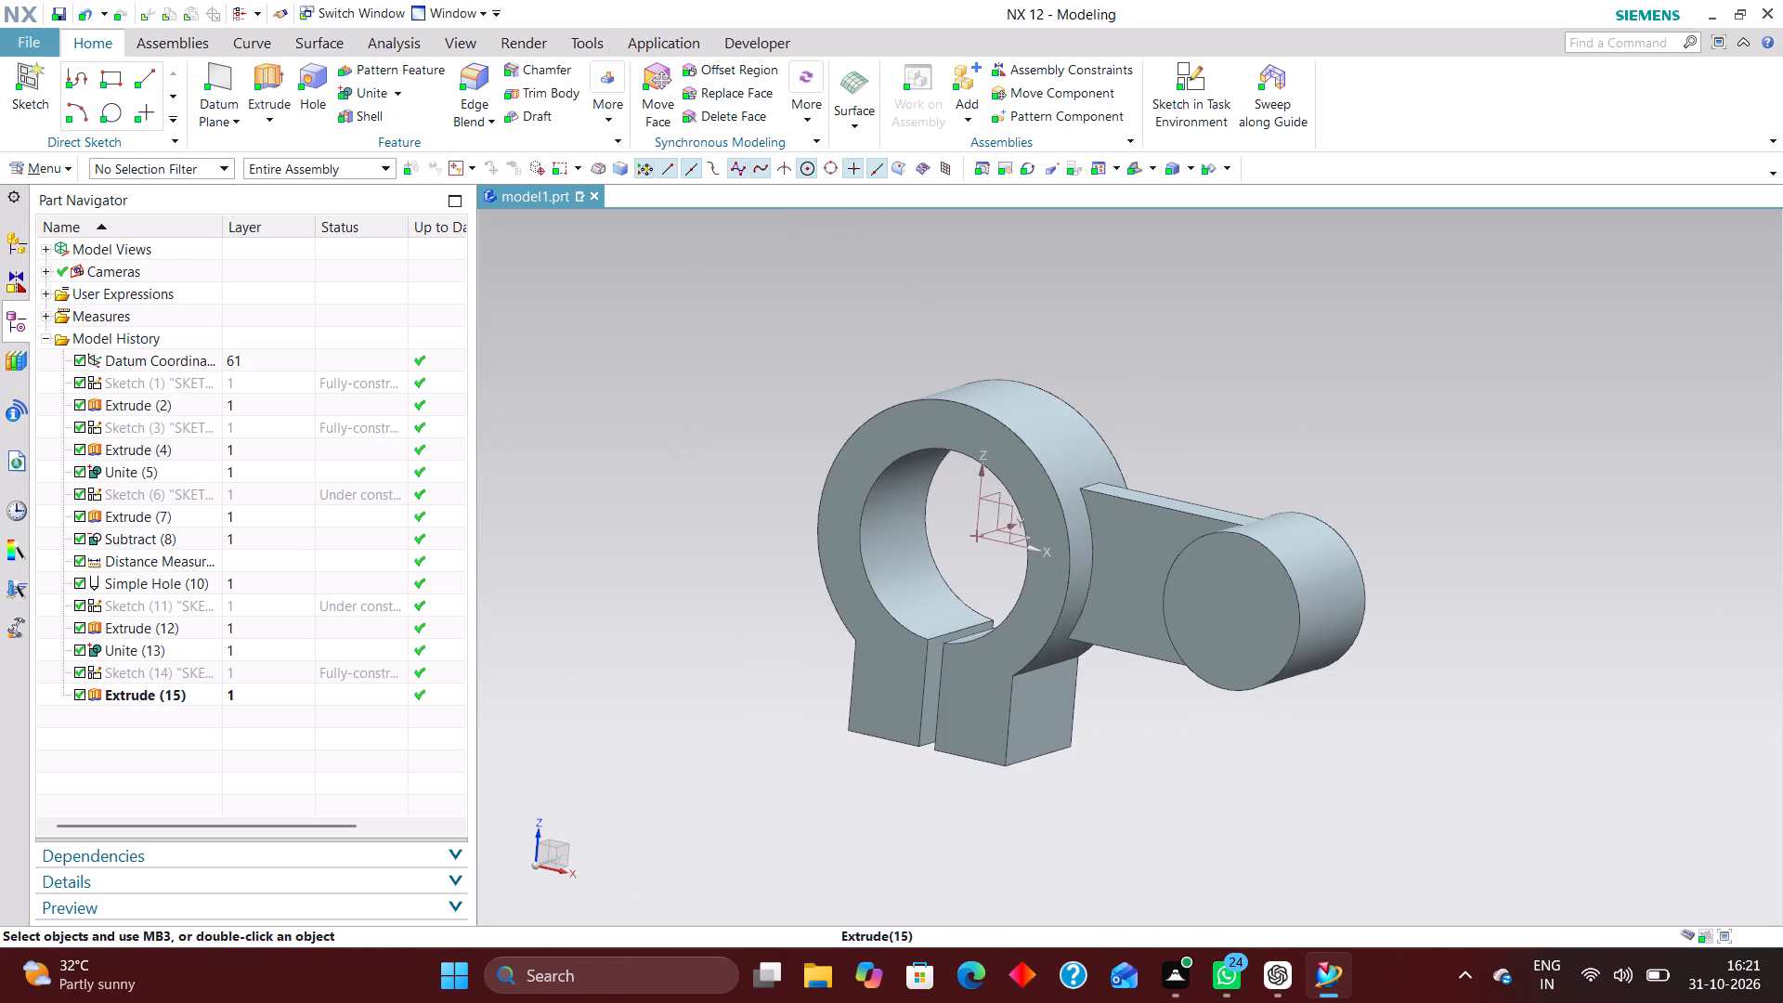
pyautogui.click(366, 85)
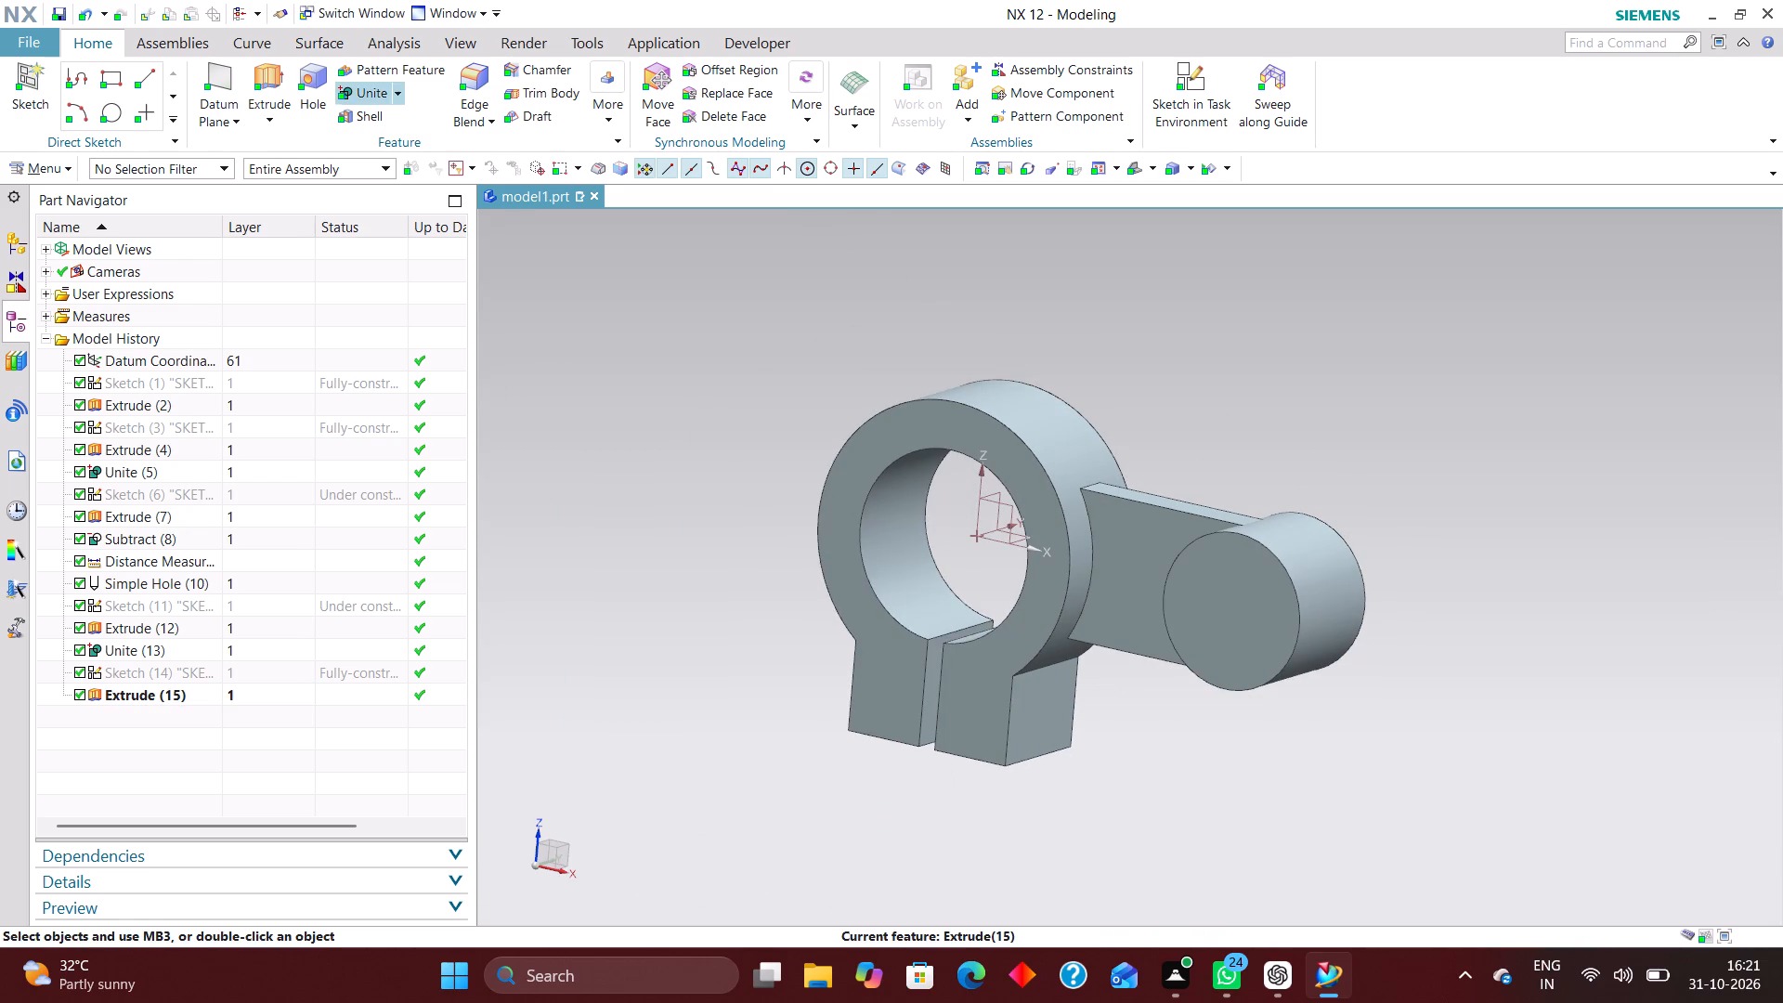
pyautogui.click(990, 466)
pyautogui.click(1298, 599)
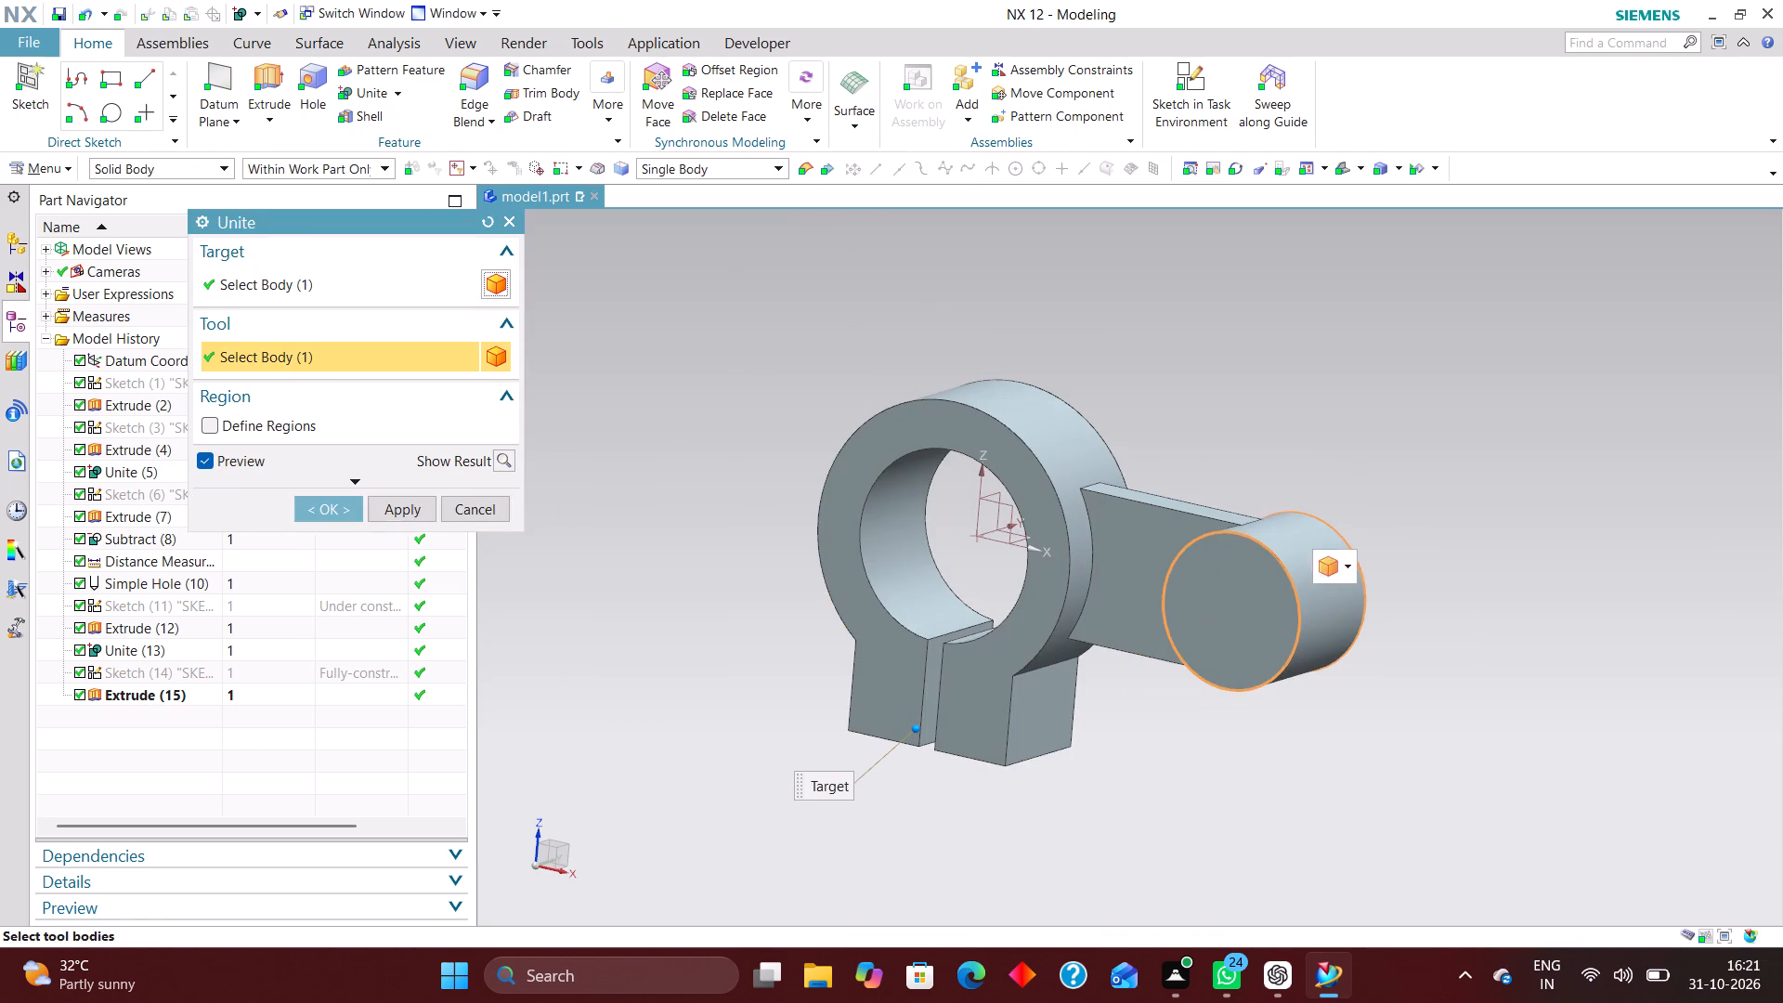
pyautogui.click(325, 504)
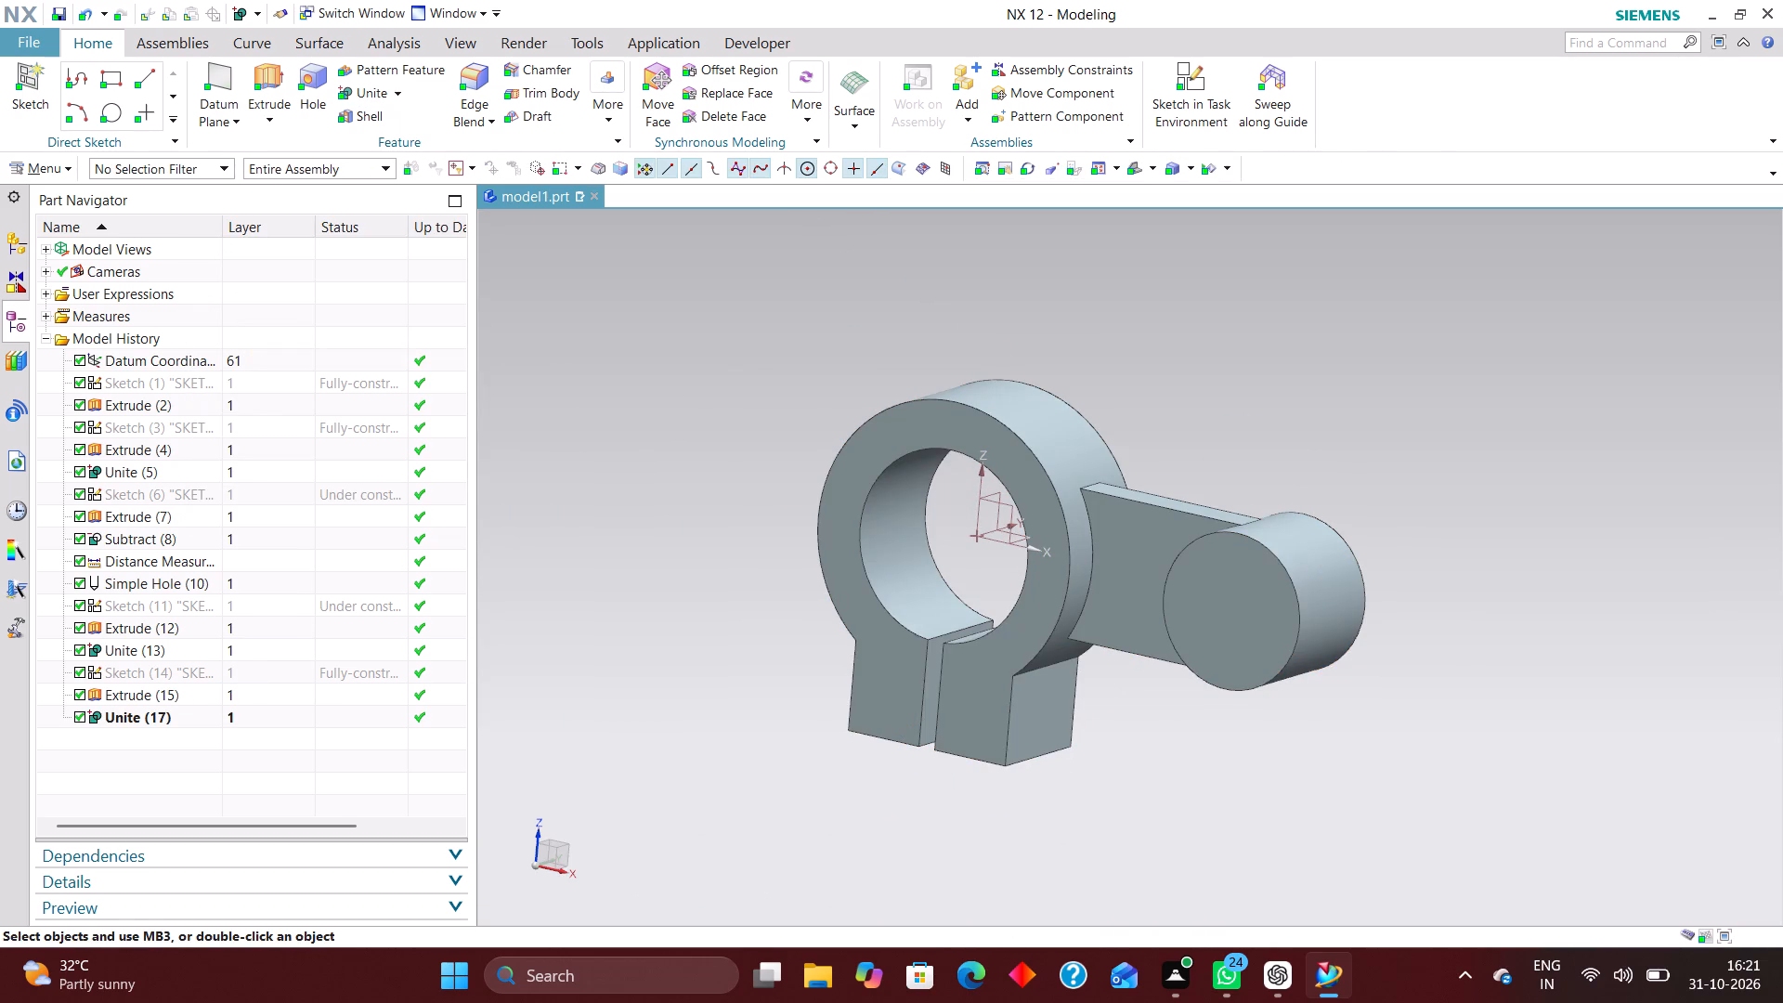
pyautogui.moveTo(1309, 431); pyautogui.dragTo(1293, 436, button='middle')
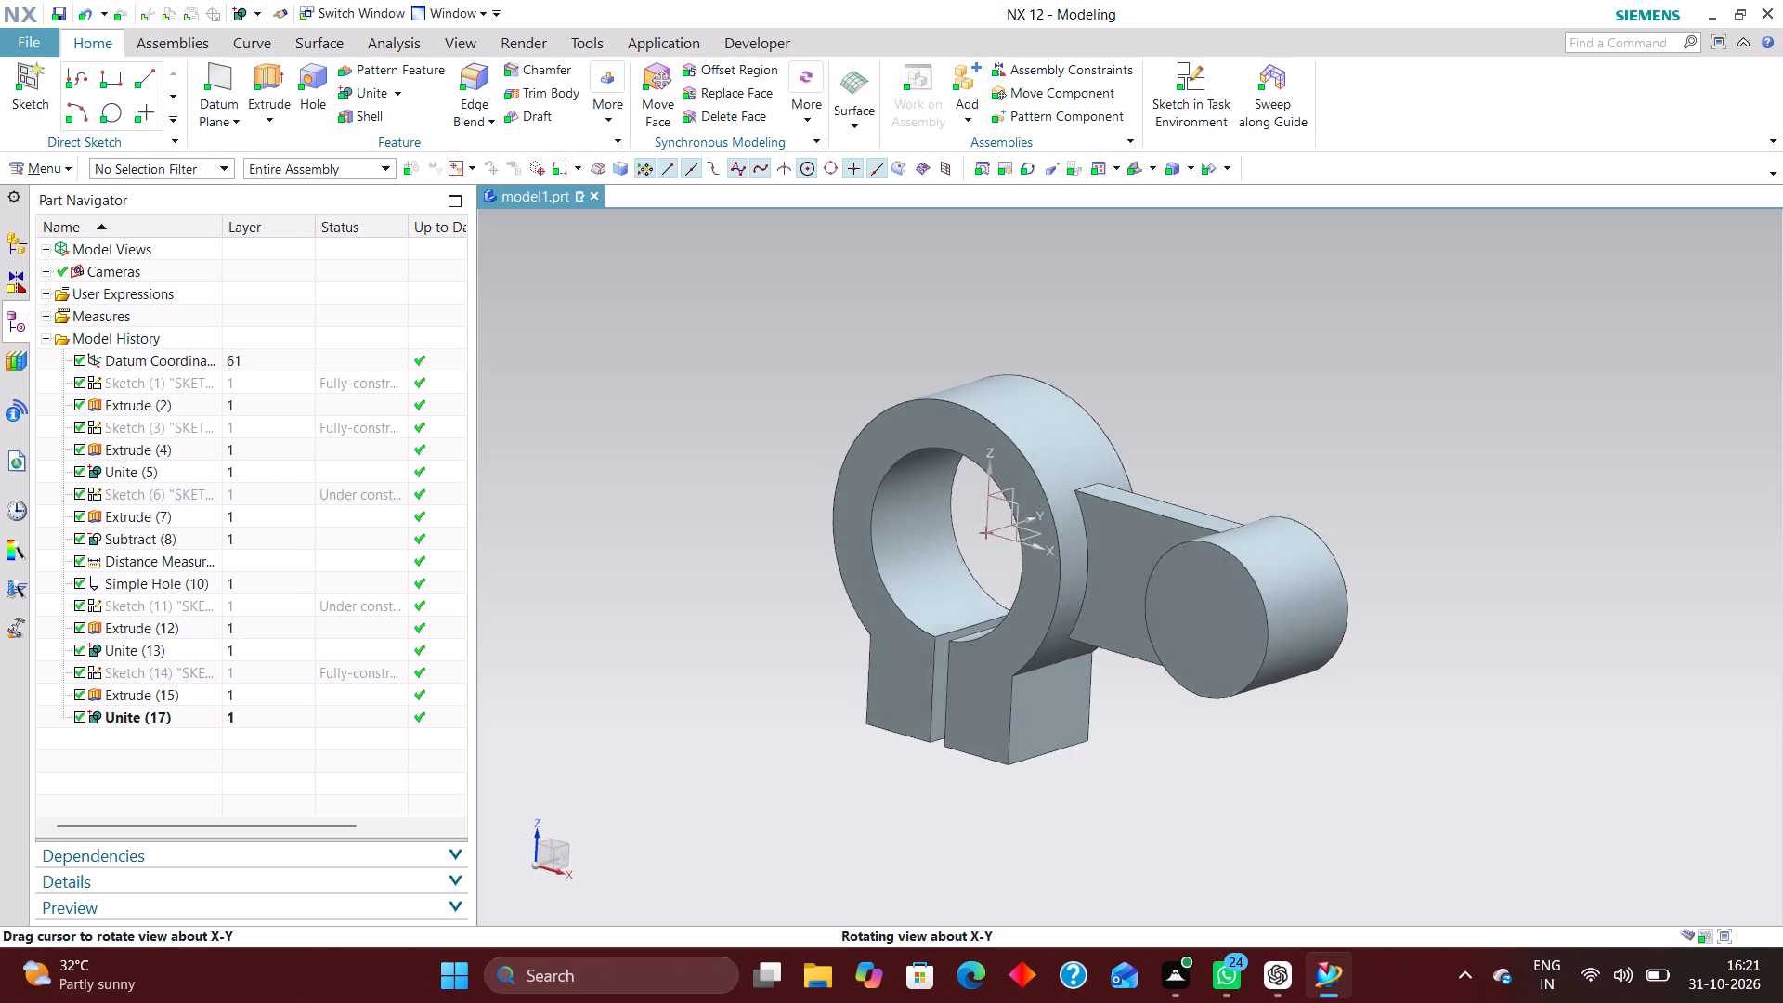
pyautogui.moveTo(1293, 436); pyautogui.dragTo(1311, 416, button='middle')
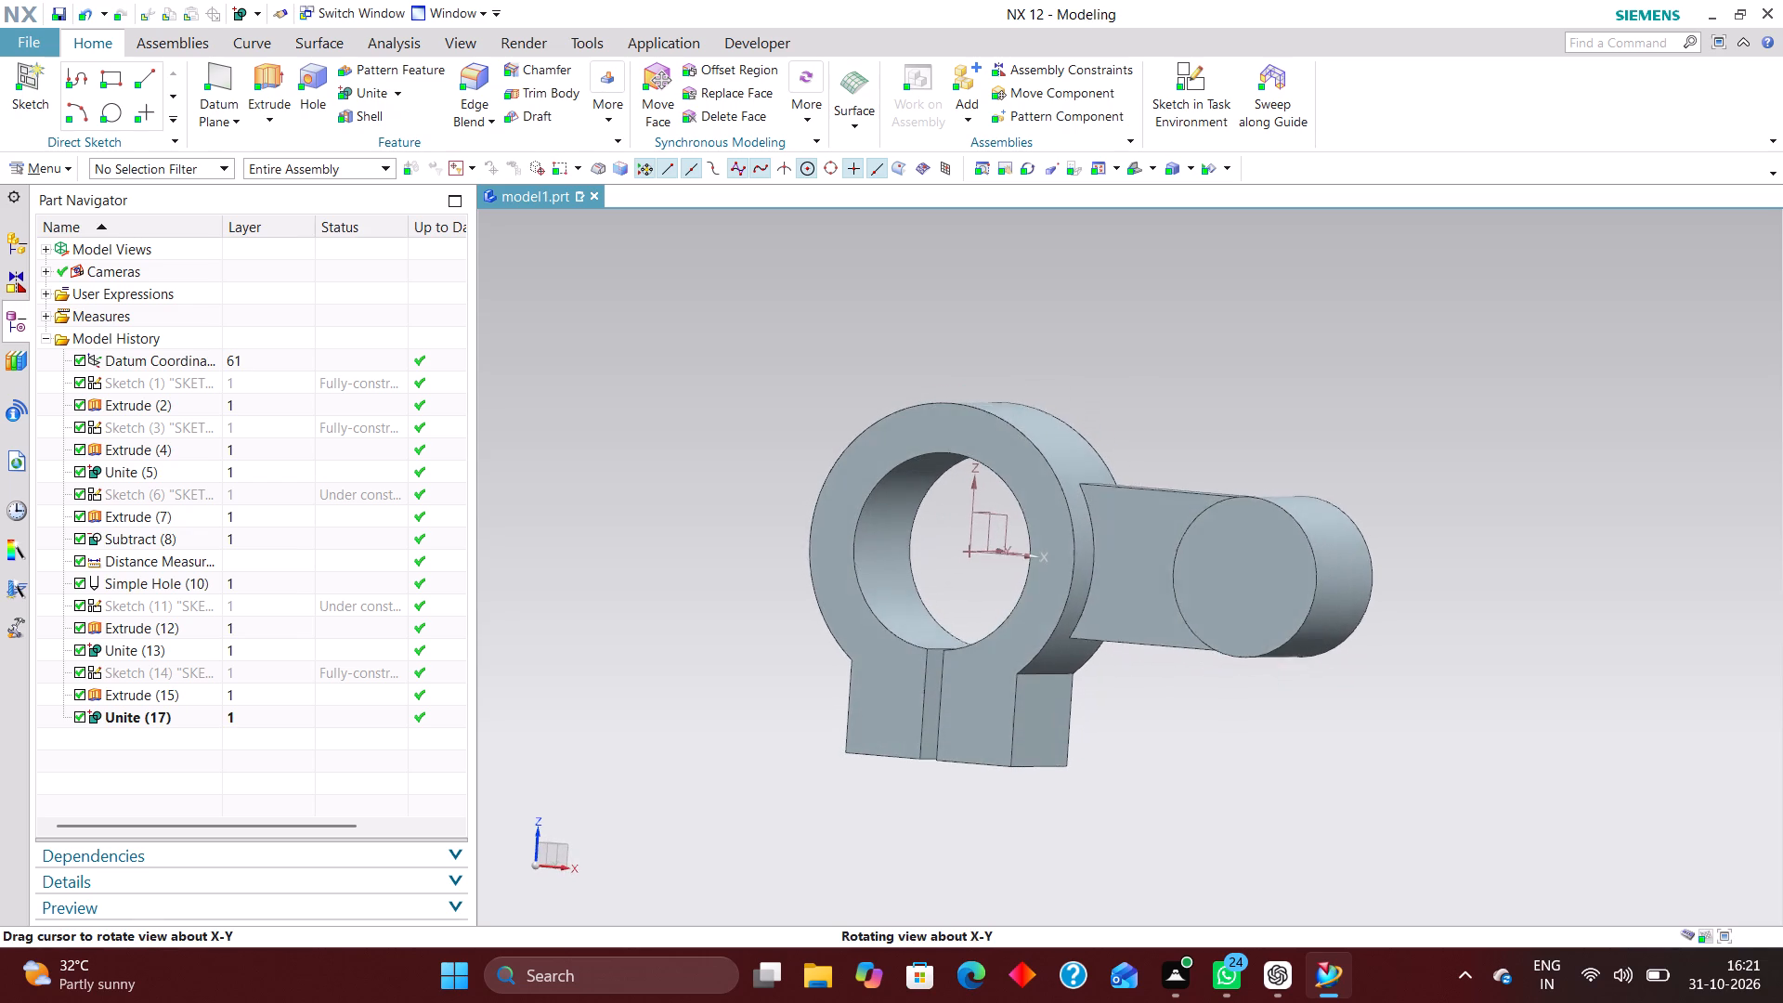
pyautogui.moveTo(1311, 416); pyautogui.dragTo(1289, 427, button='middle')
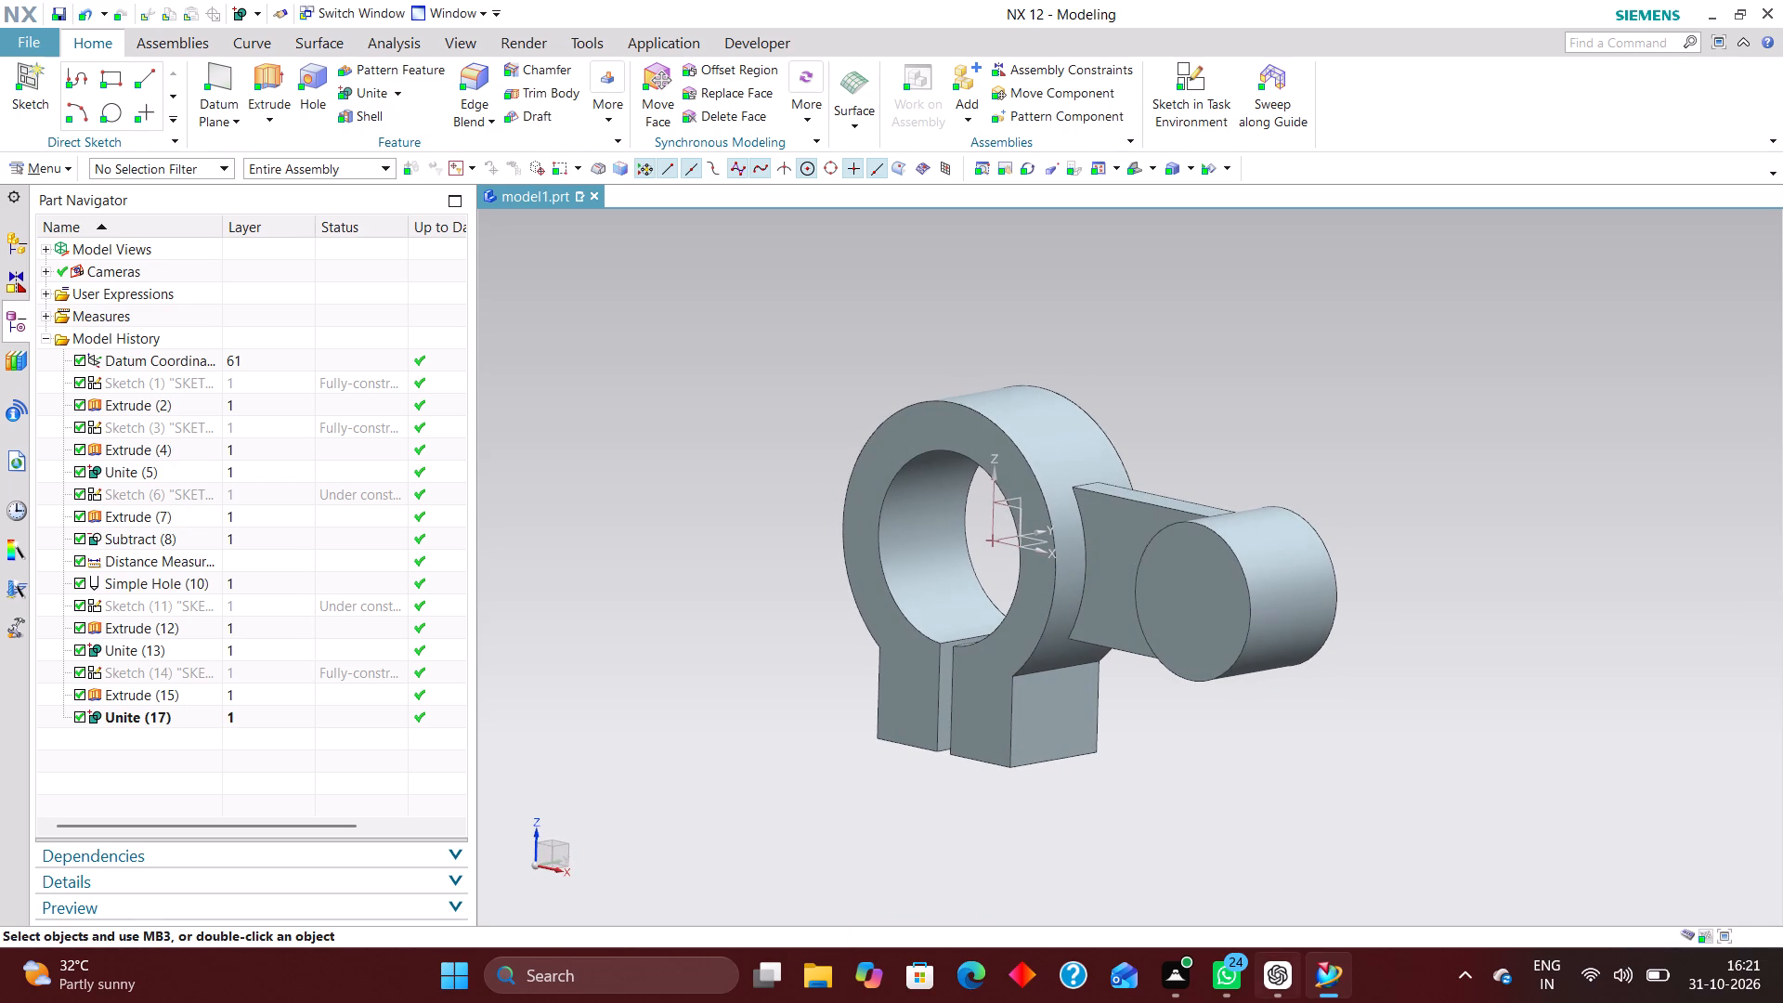
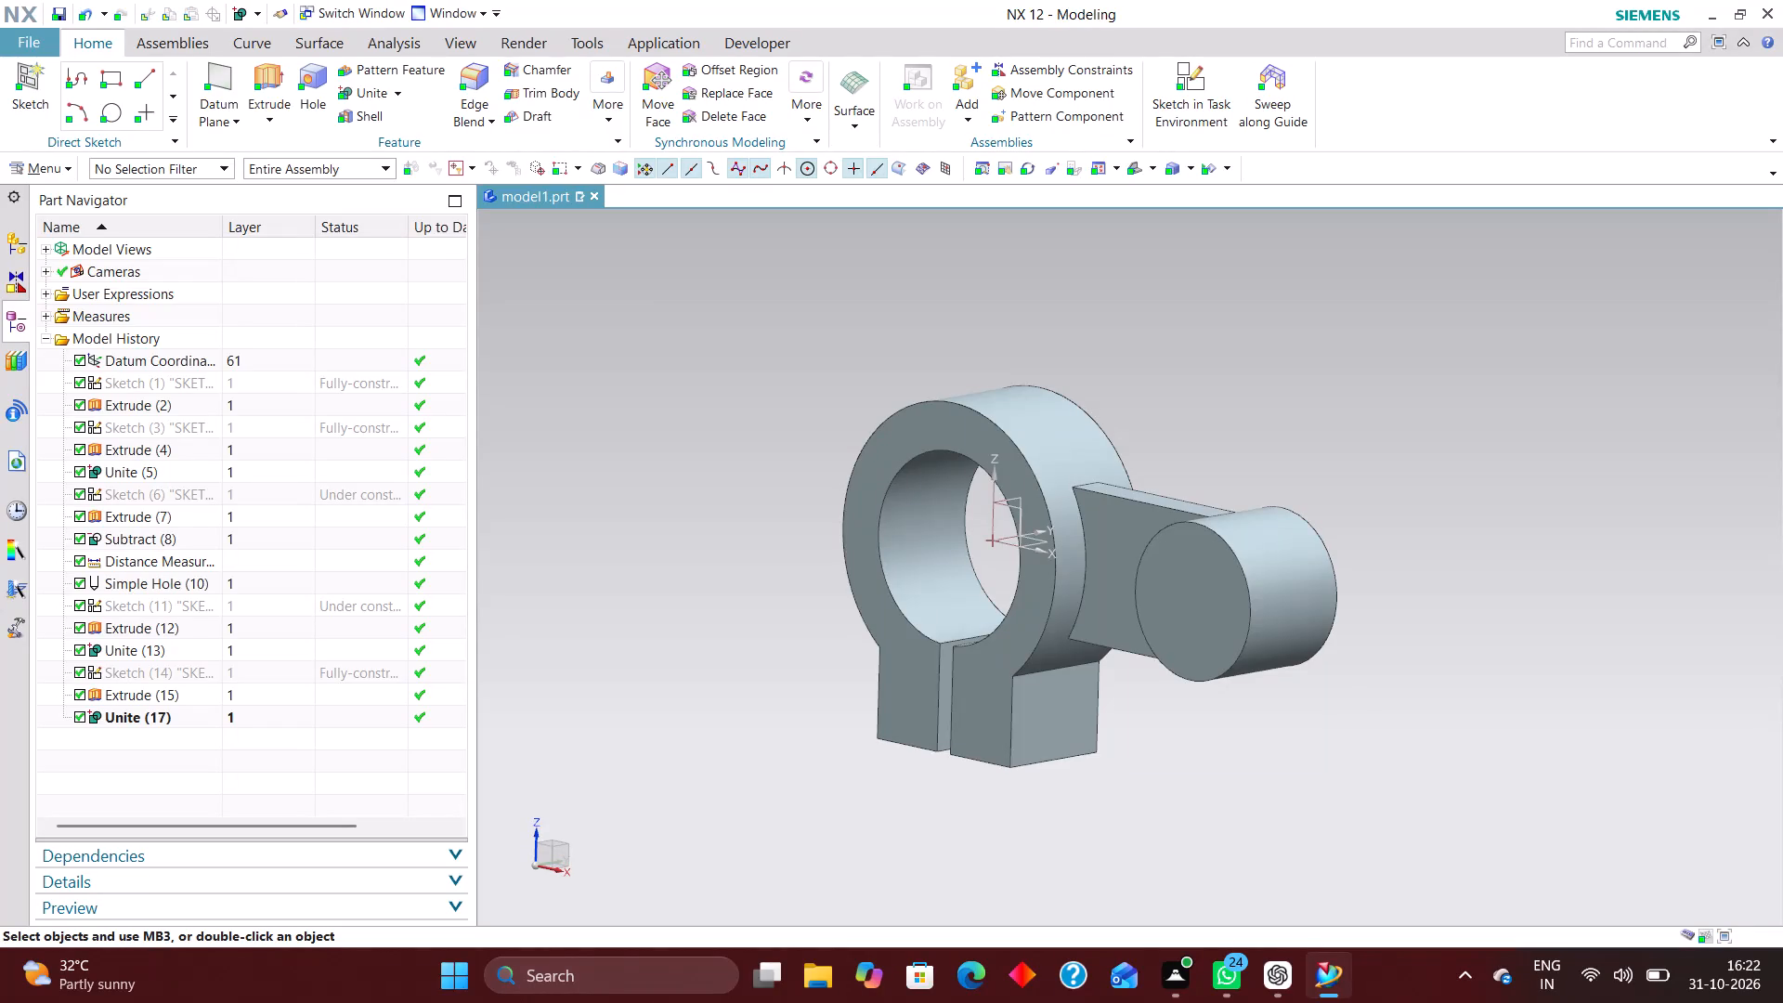
# Create a new sketch in task environment on the horizontal XY plane of the datum coordinate system.
pyautogui.scroll(1, 1205, 454)
pyautogui.scroll(-2, 1204, 454)
pyautogui.moveTo(1240, 433); pyautogui.dragTo(1236, 464, button='middle')
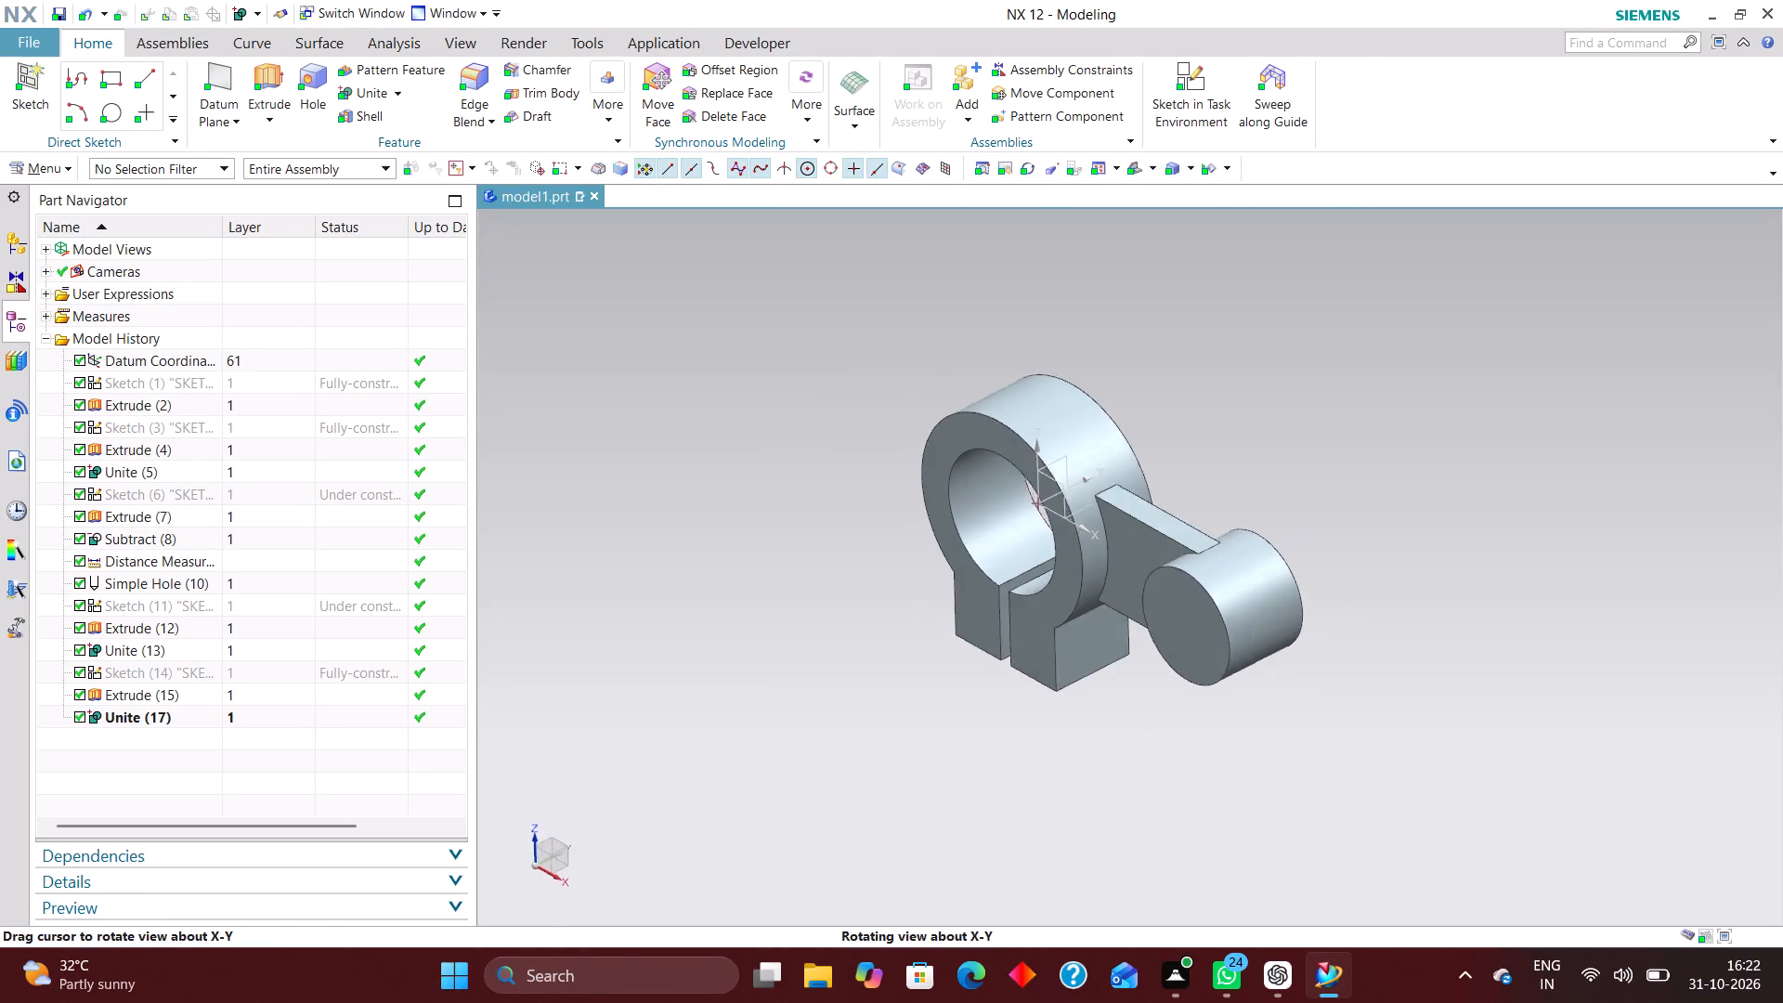
pyautogui.moveTo(1236, 464); pyautogui.dragTo(1241, 456, button='middle')
pyautogui.click(1198, 86)
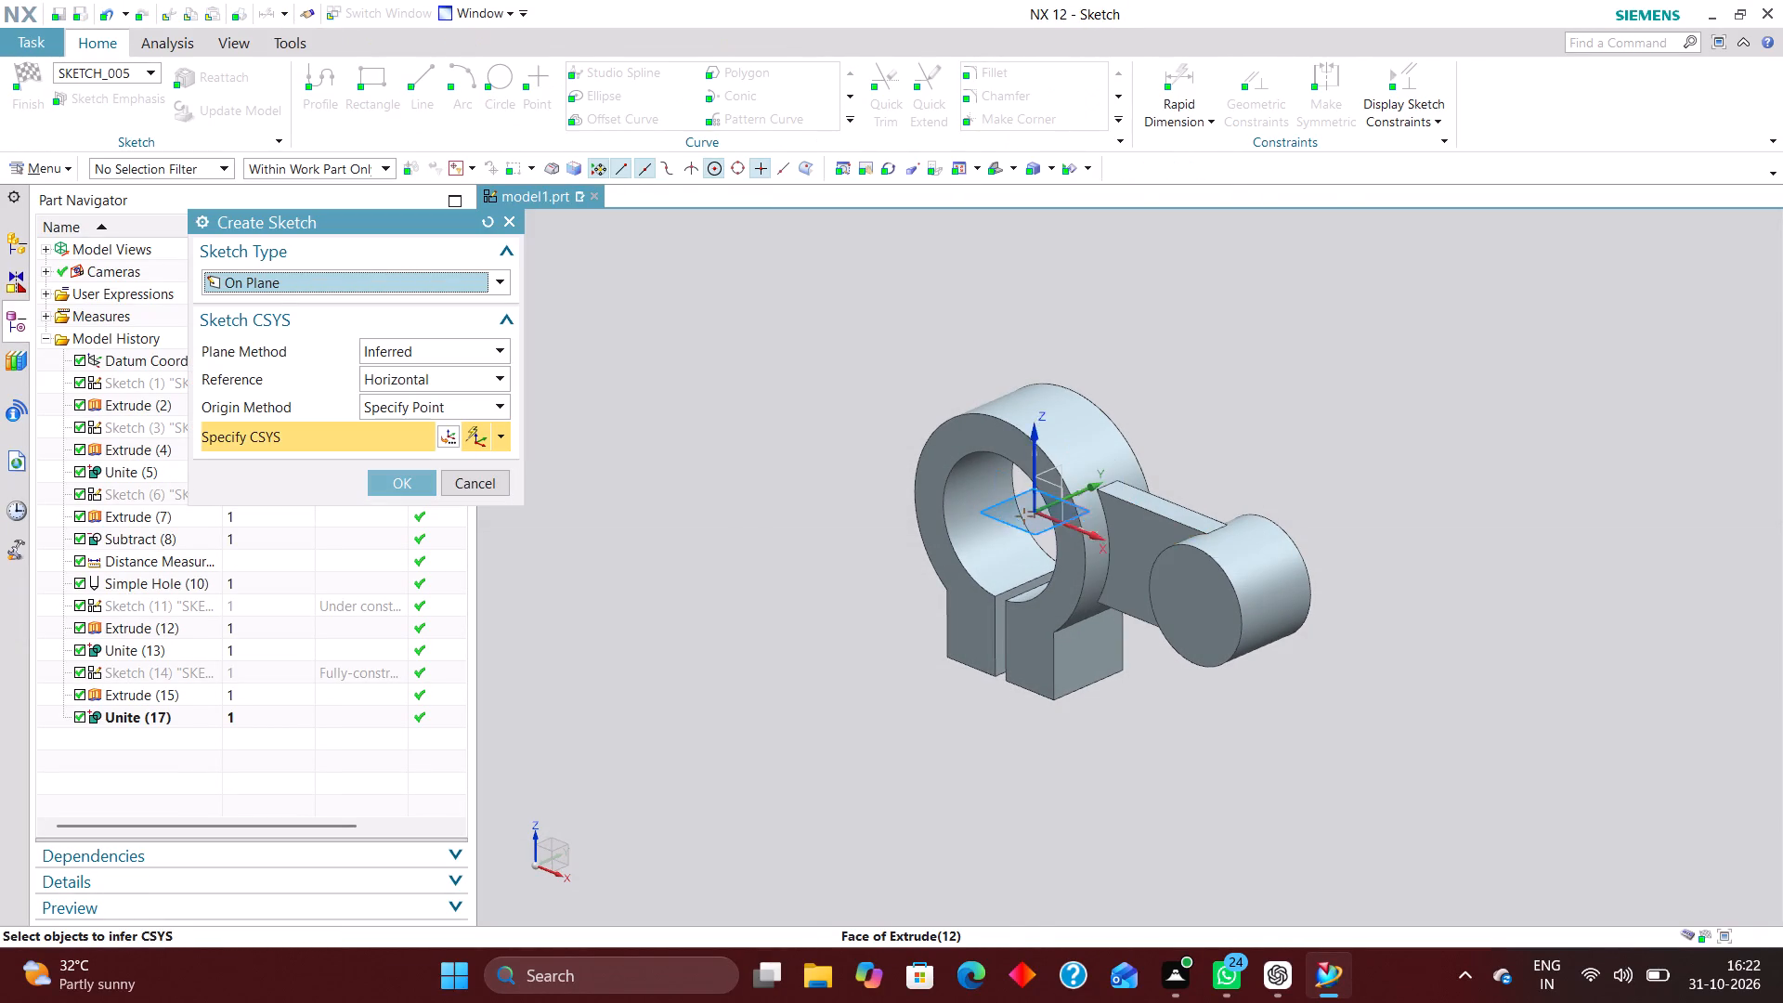
pyautogui.scroll(7, 1067, 520)
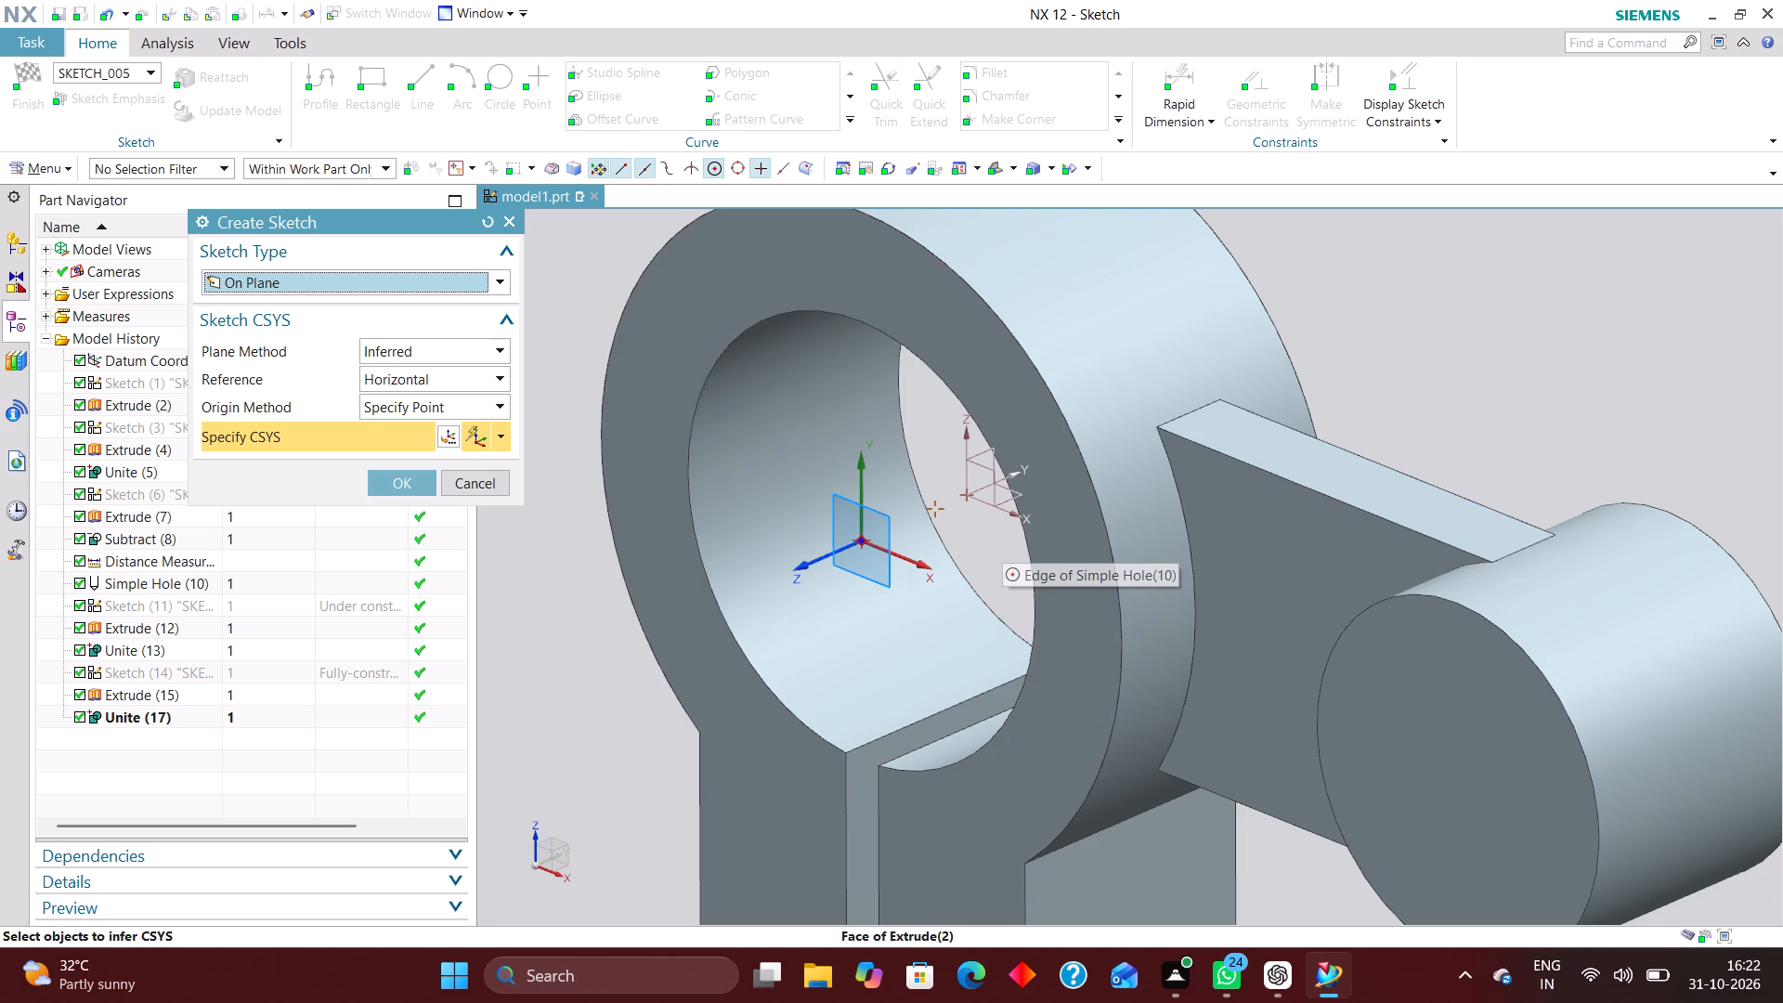
pyautogui.click(1004, 501)
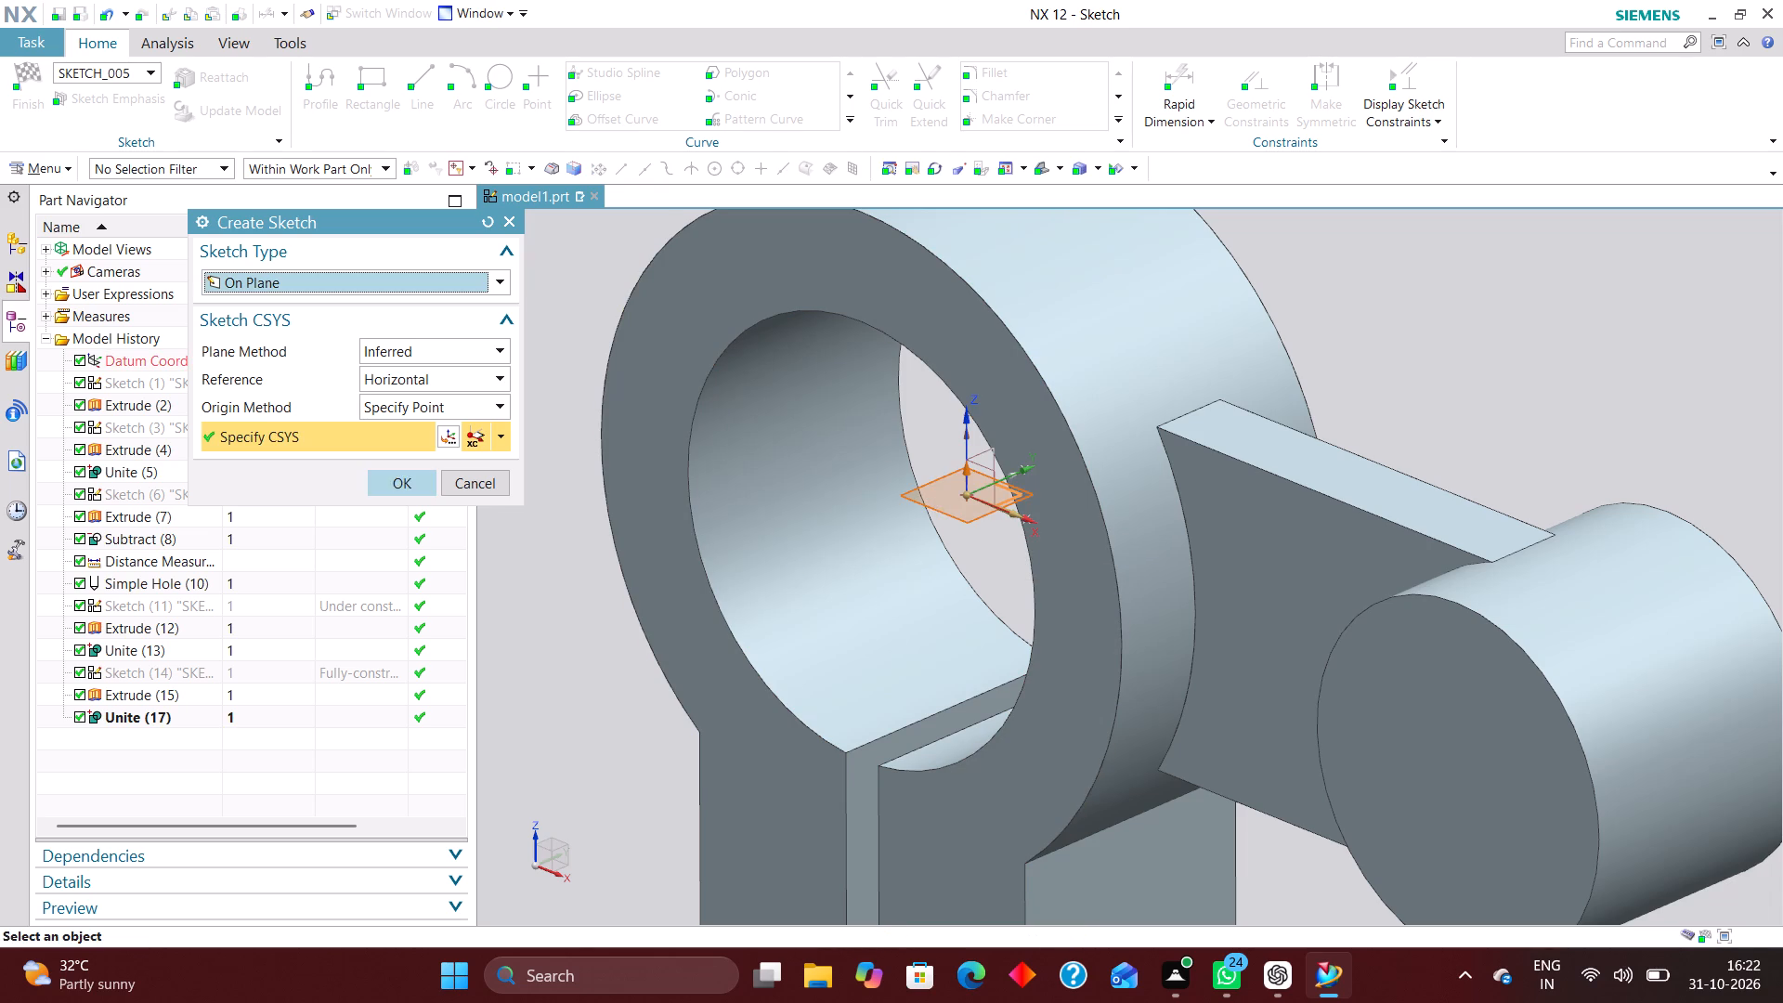
pyautogui.click(404, 479)
# Sketch a rectangle about 59 mm high spanning the gap between the clamp body and the boss.
pyautogui.scroll(-6, 734, 443)
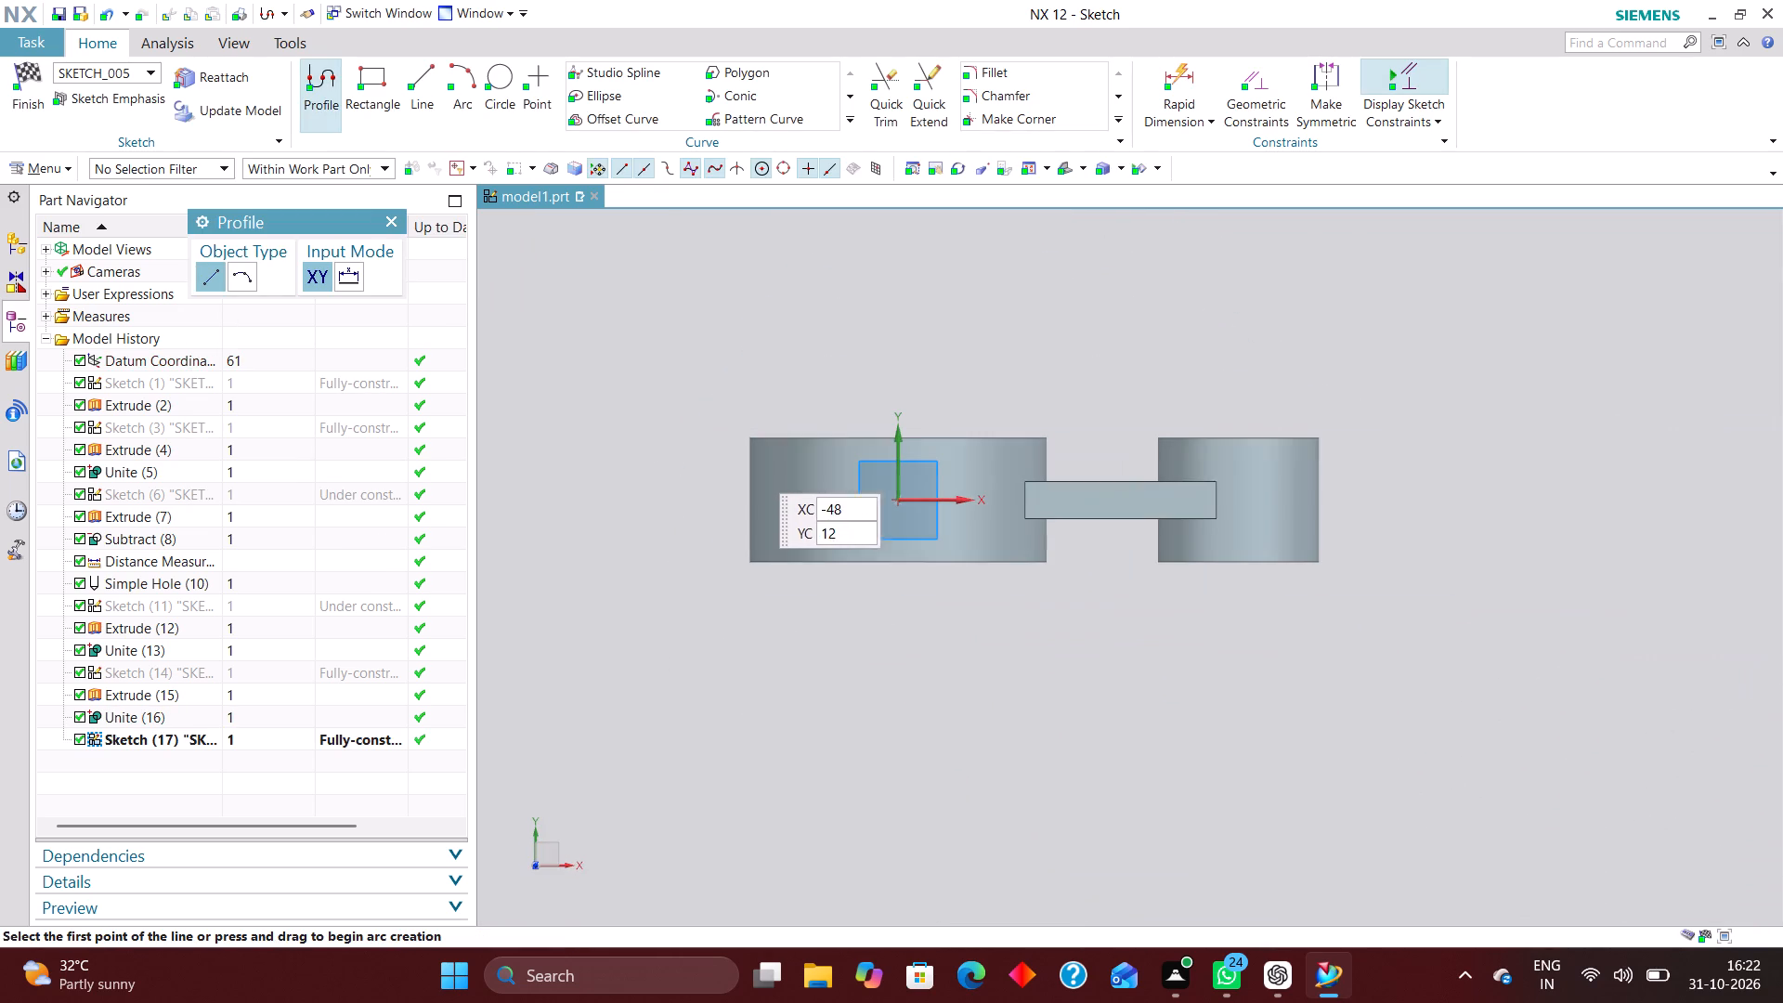
pyautogui.scroll(2, 995, 524)
pyautogui.scroll(-2, 938, 499)
pyautogui.scroll(3, 1103, 505)
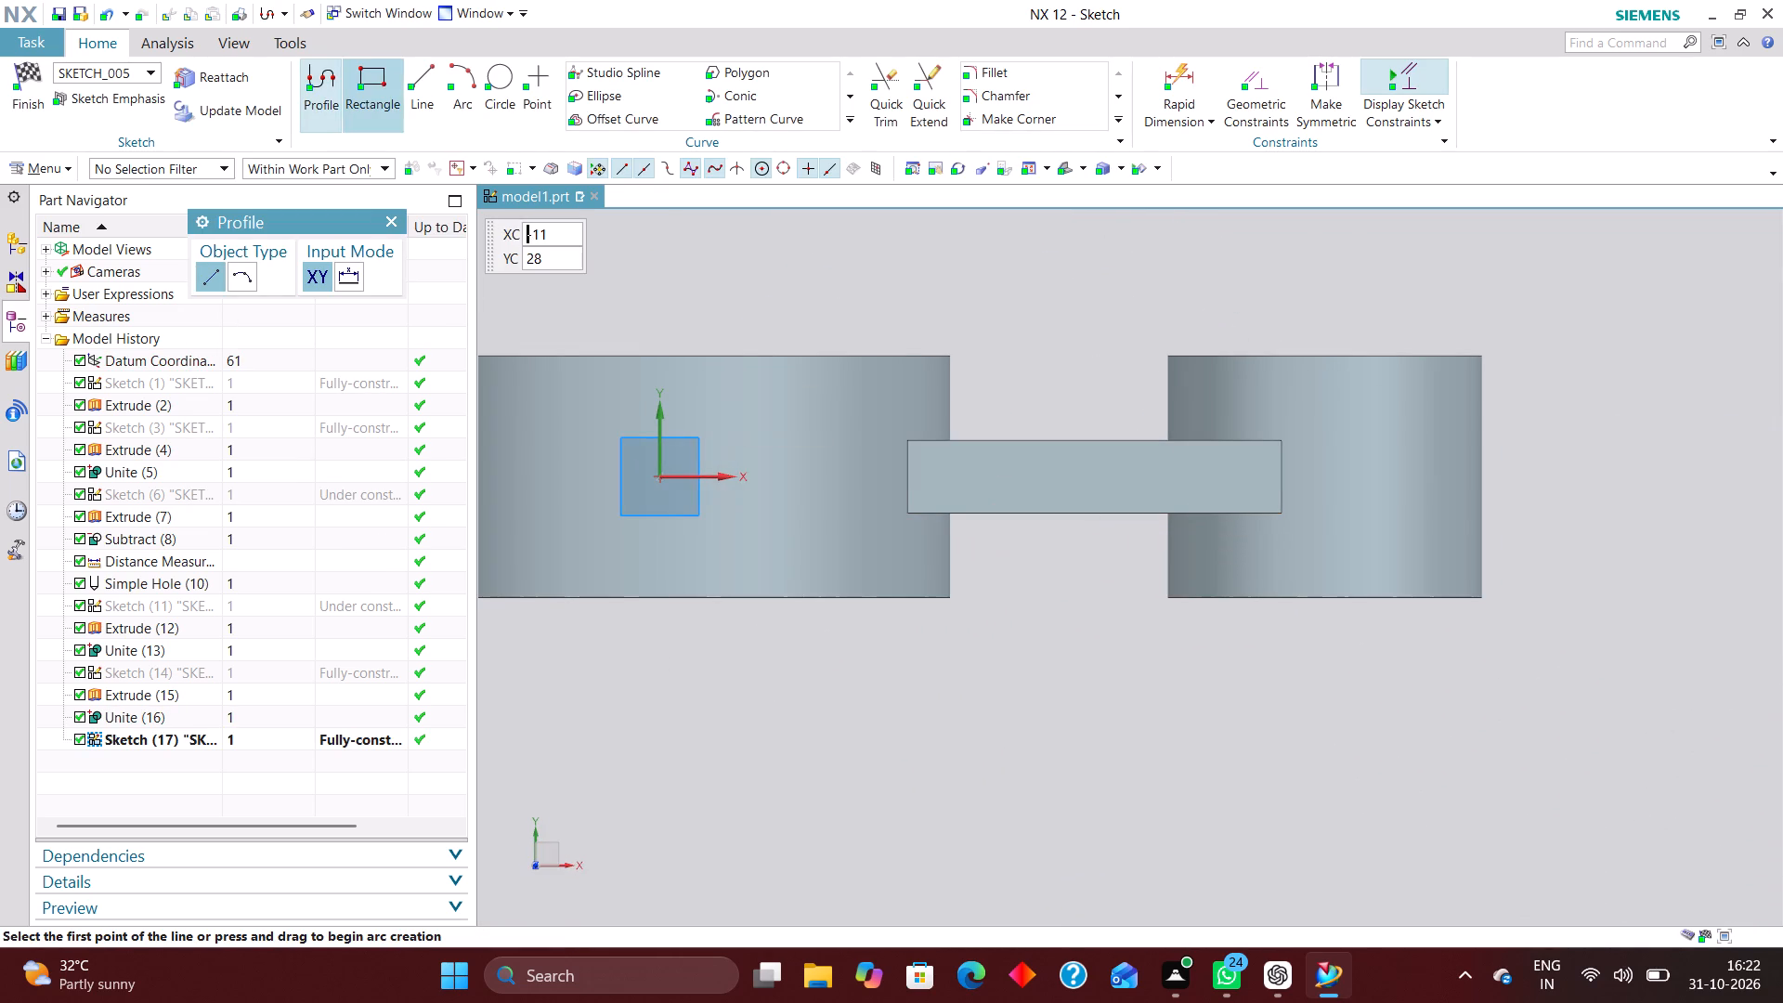
pyautogui.click(375, 78)
pyautogui.click(820, 310)
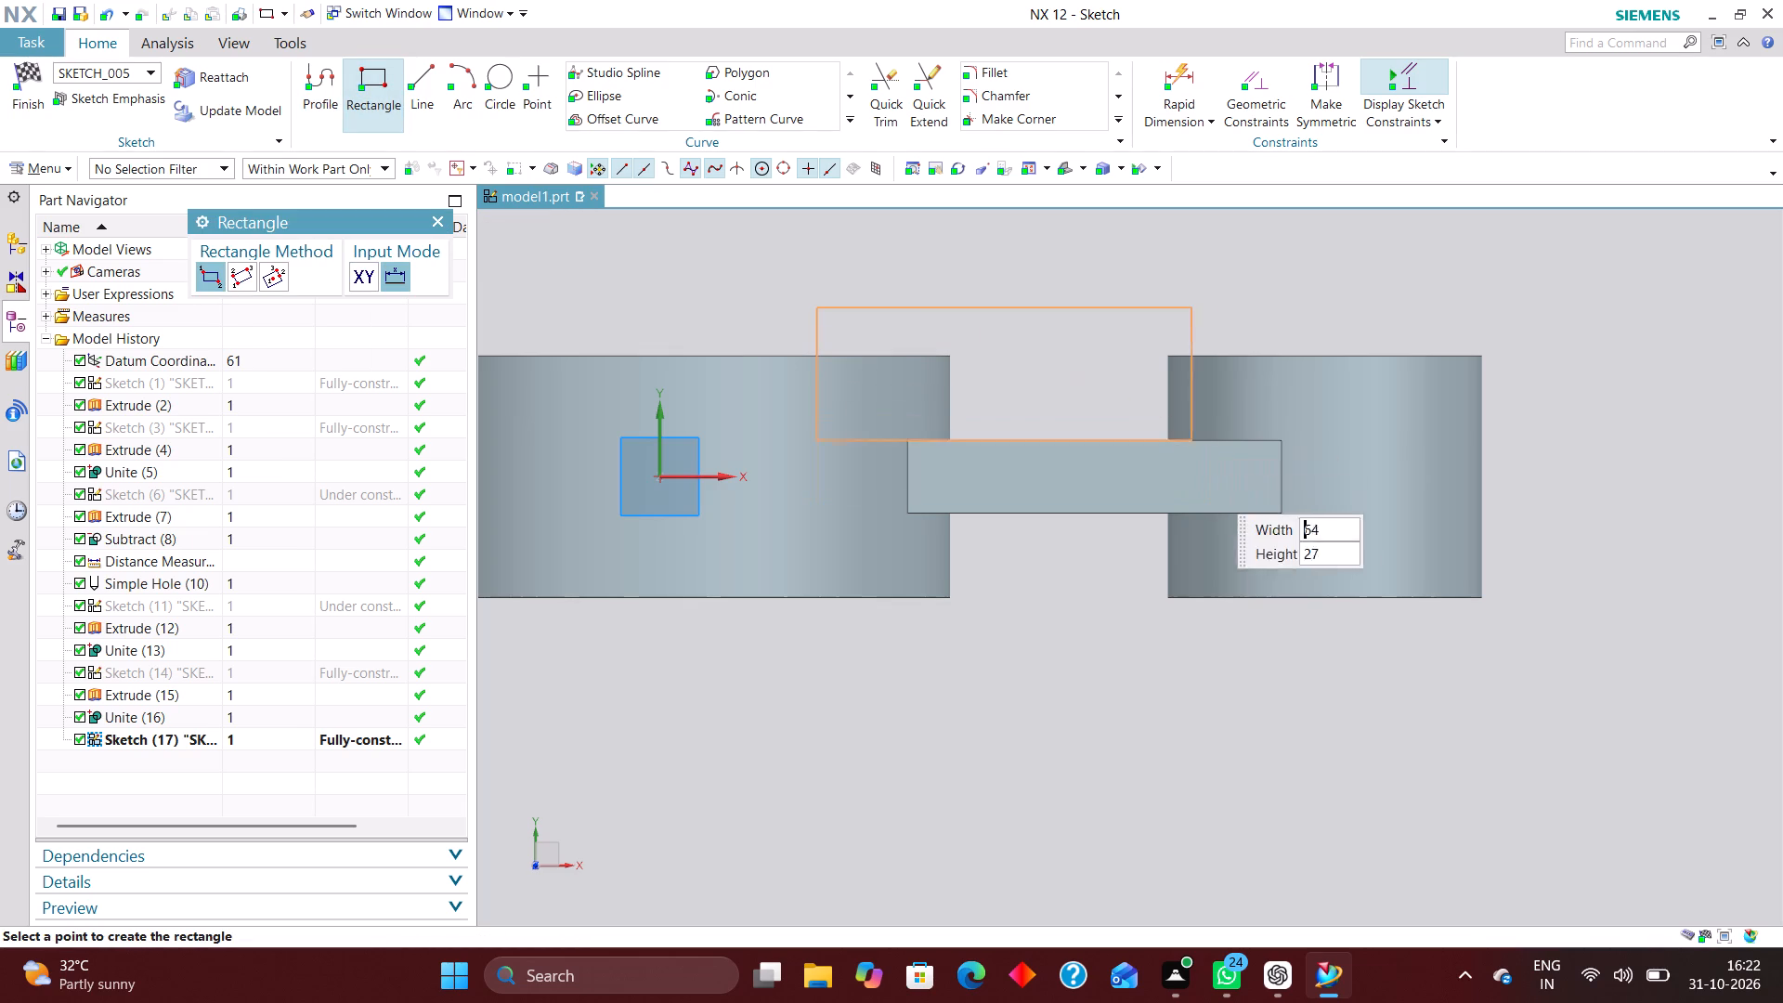
pyautogui.click(1332, 664)
# Constrain the midpoint of the rectangle's clamp-side edge to the sketch's X axis.
pyautogui.click(1268, 83)
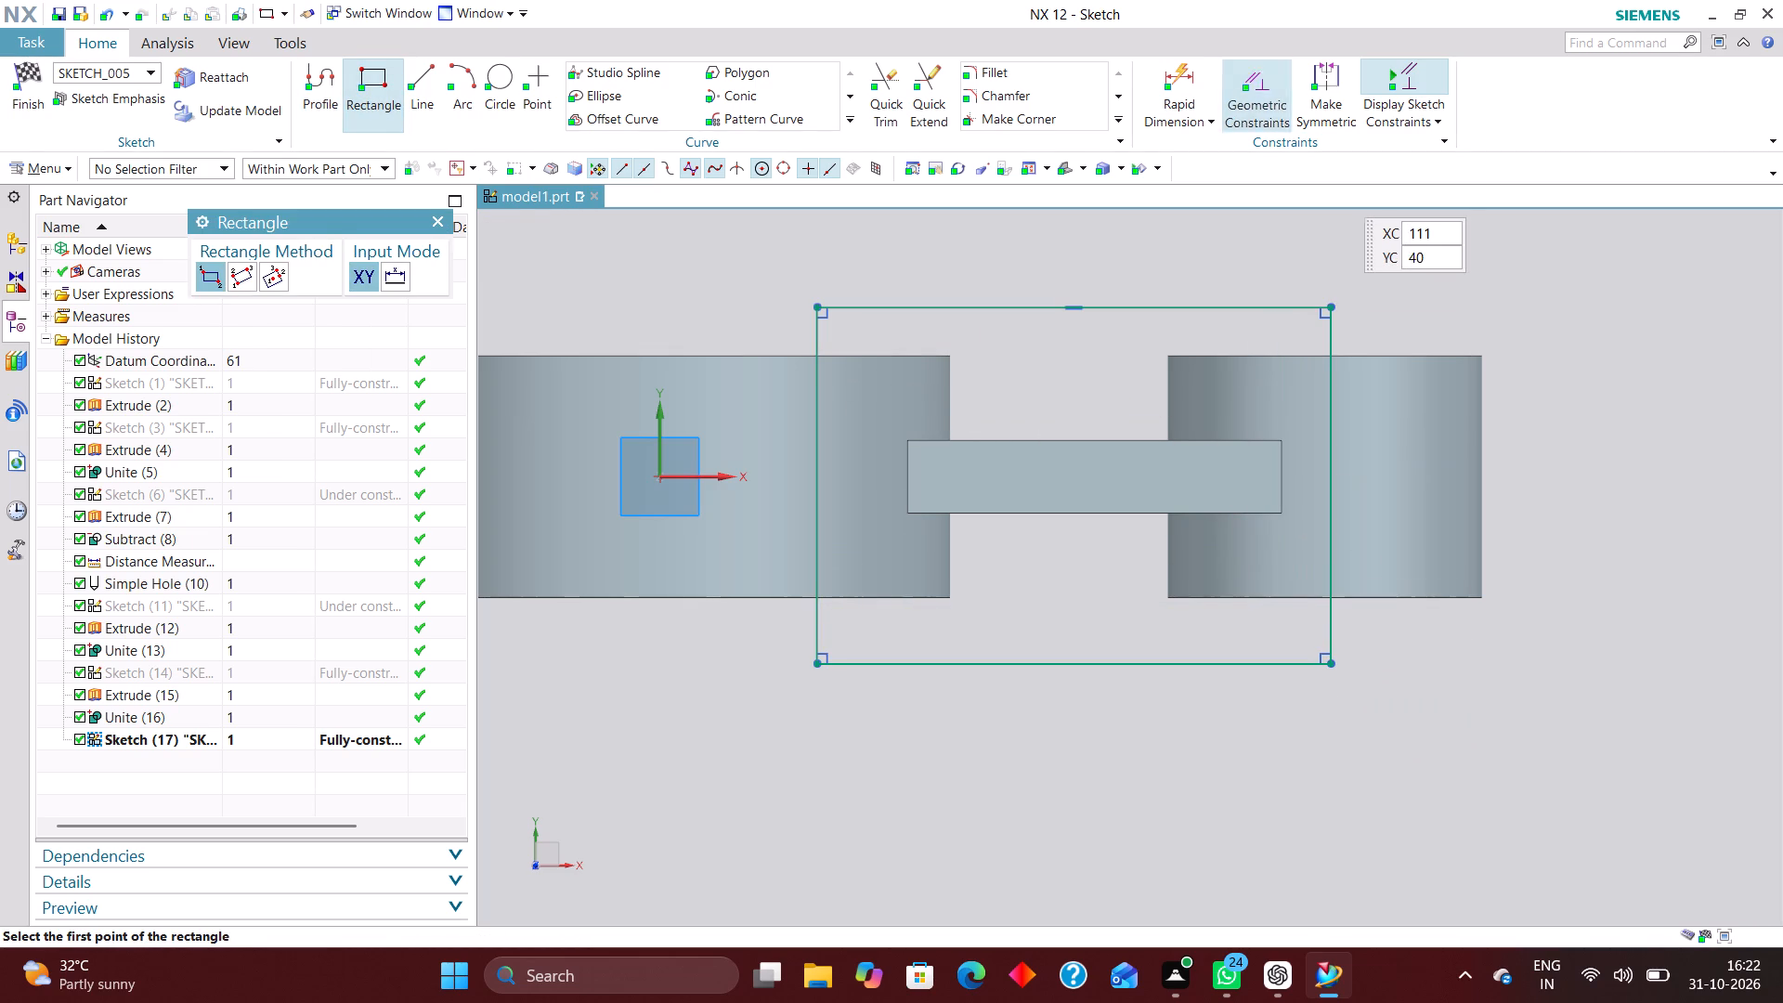
pyautogui.click(817, 484)
pyautogui.click(707, 476)
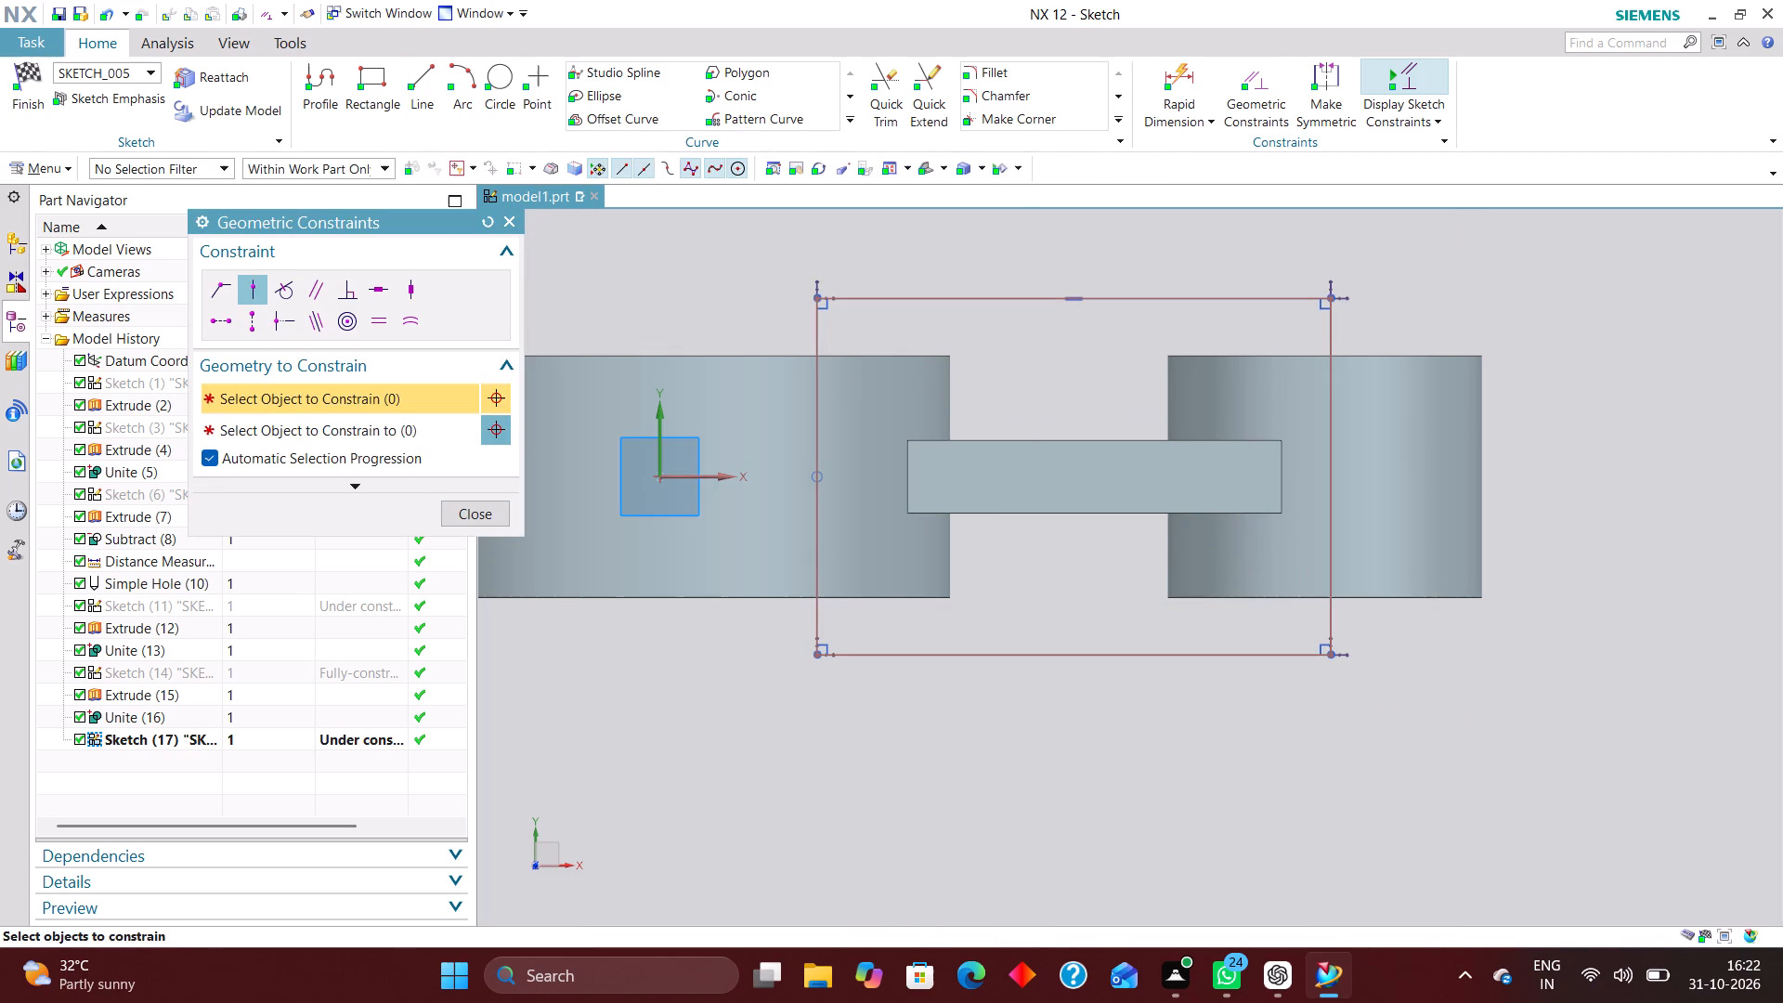
# Add an Inferred rapid dimension between the rectangle's two horizontal edges and set its height to 40 mm.
pyautogui.click(1169, 75)
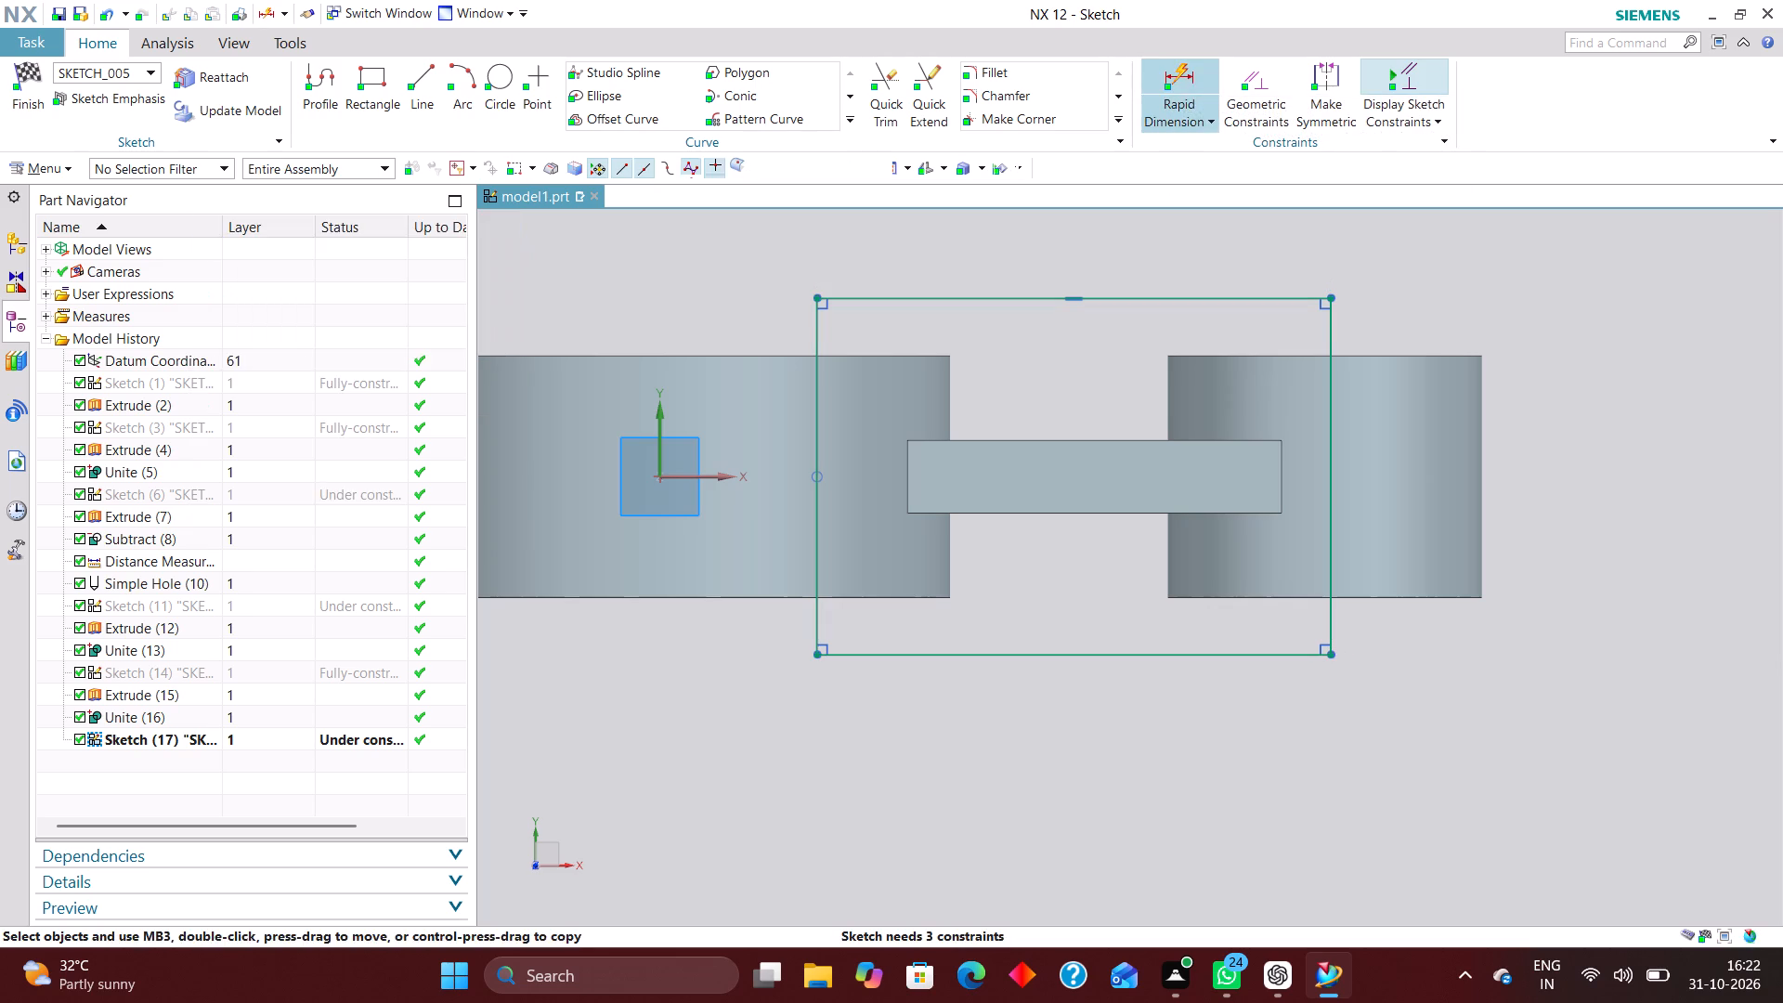
pyautogui.click(462, 469)
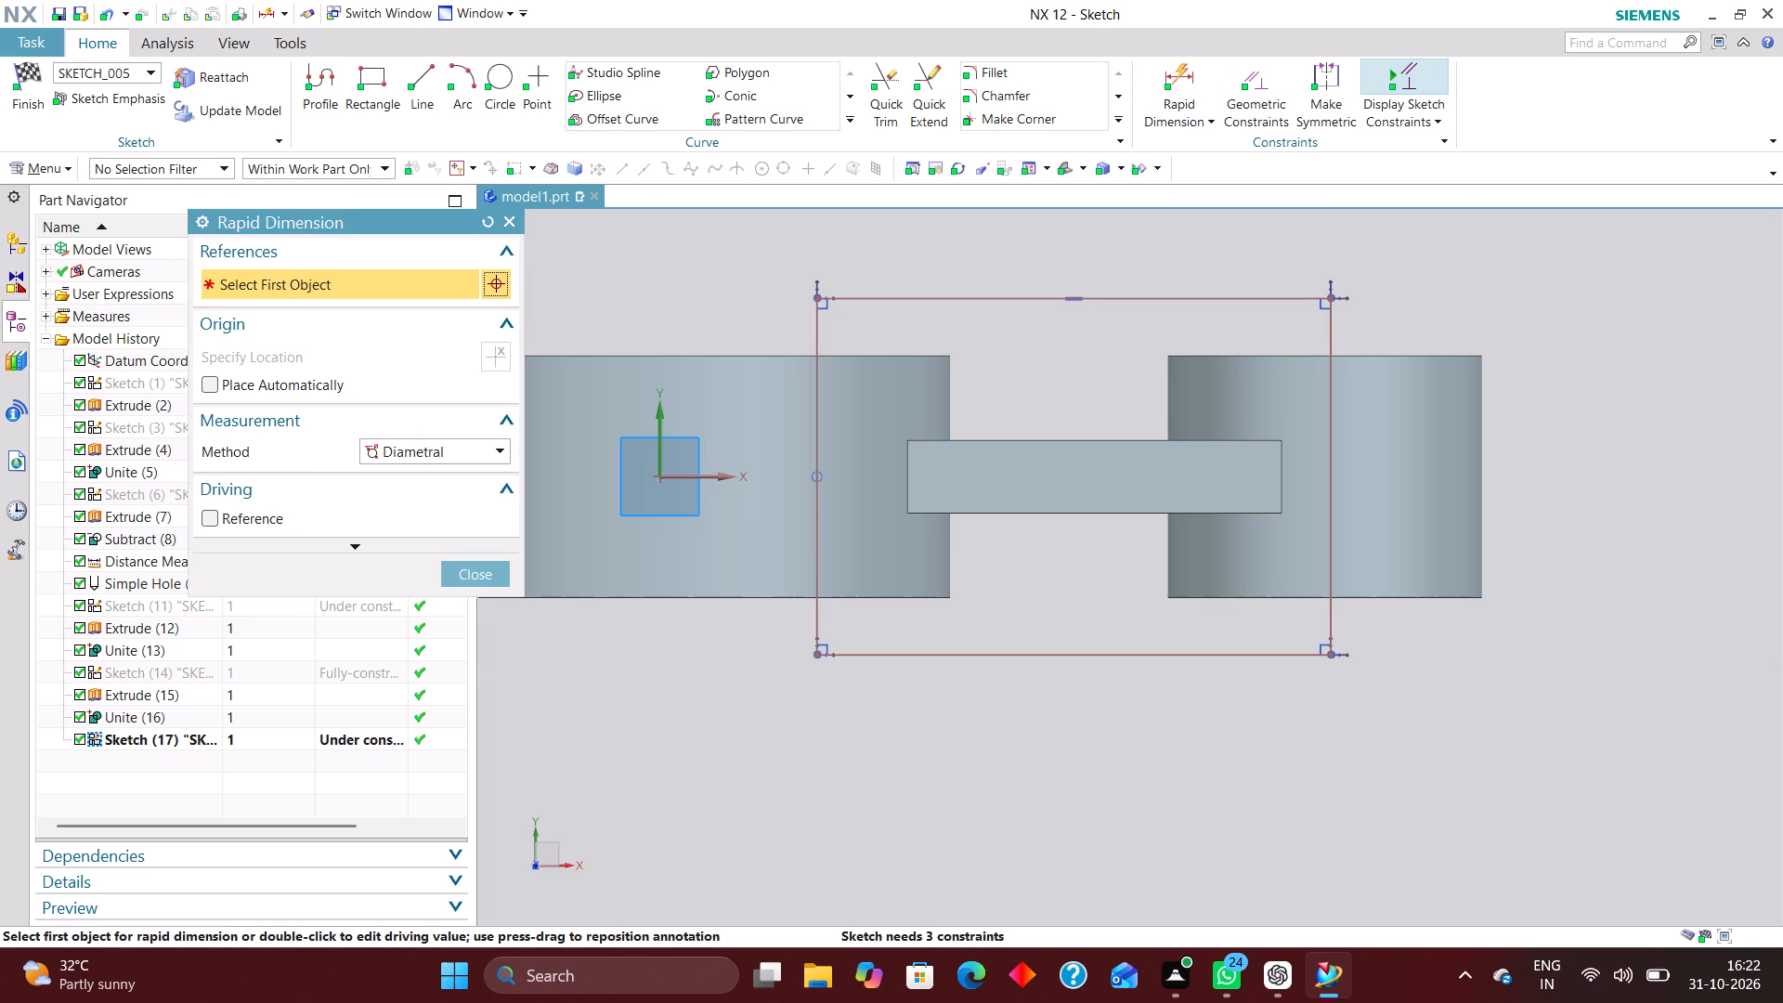
pyautogui.click(475, 451)
pyautogui.click(463, 474)
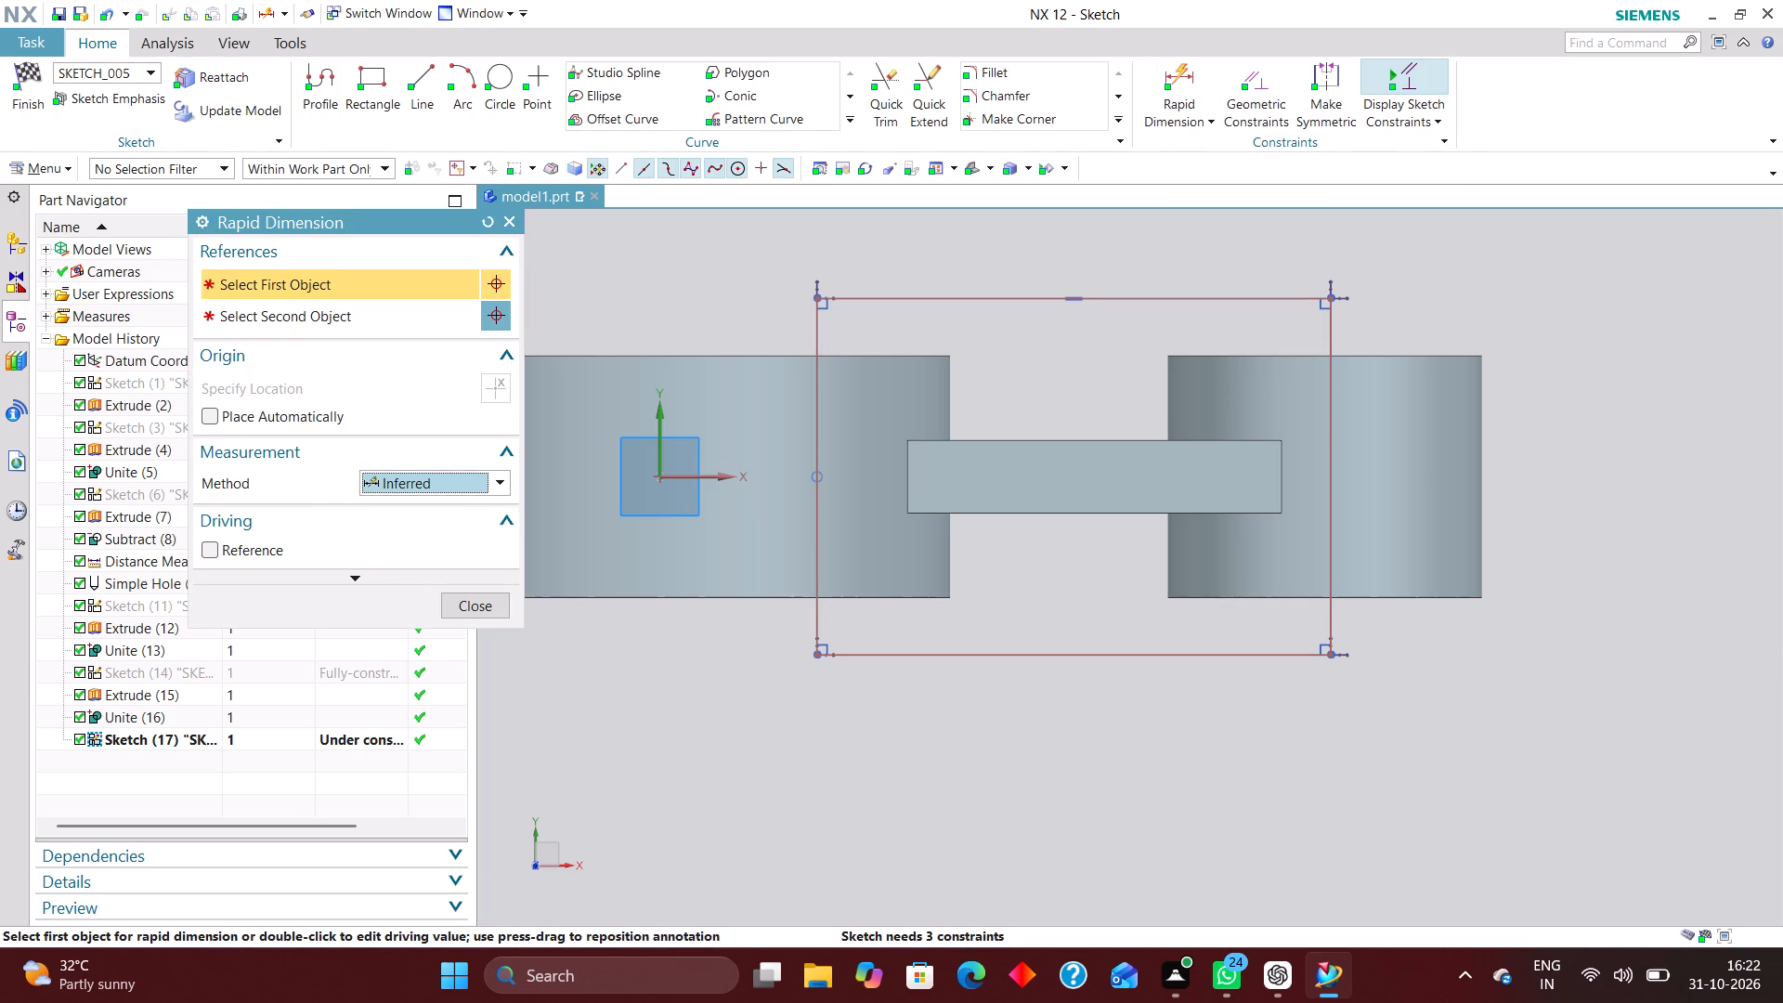
pyautogui.click(1334, 546)
pyautogui.click(1569, 477)
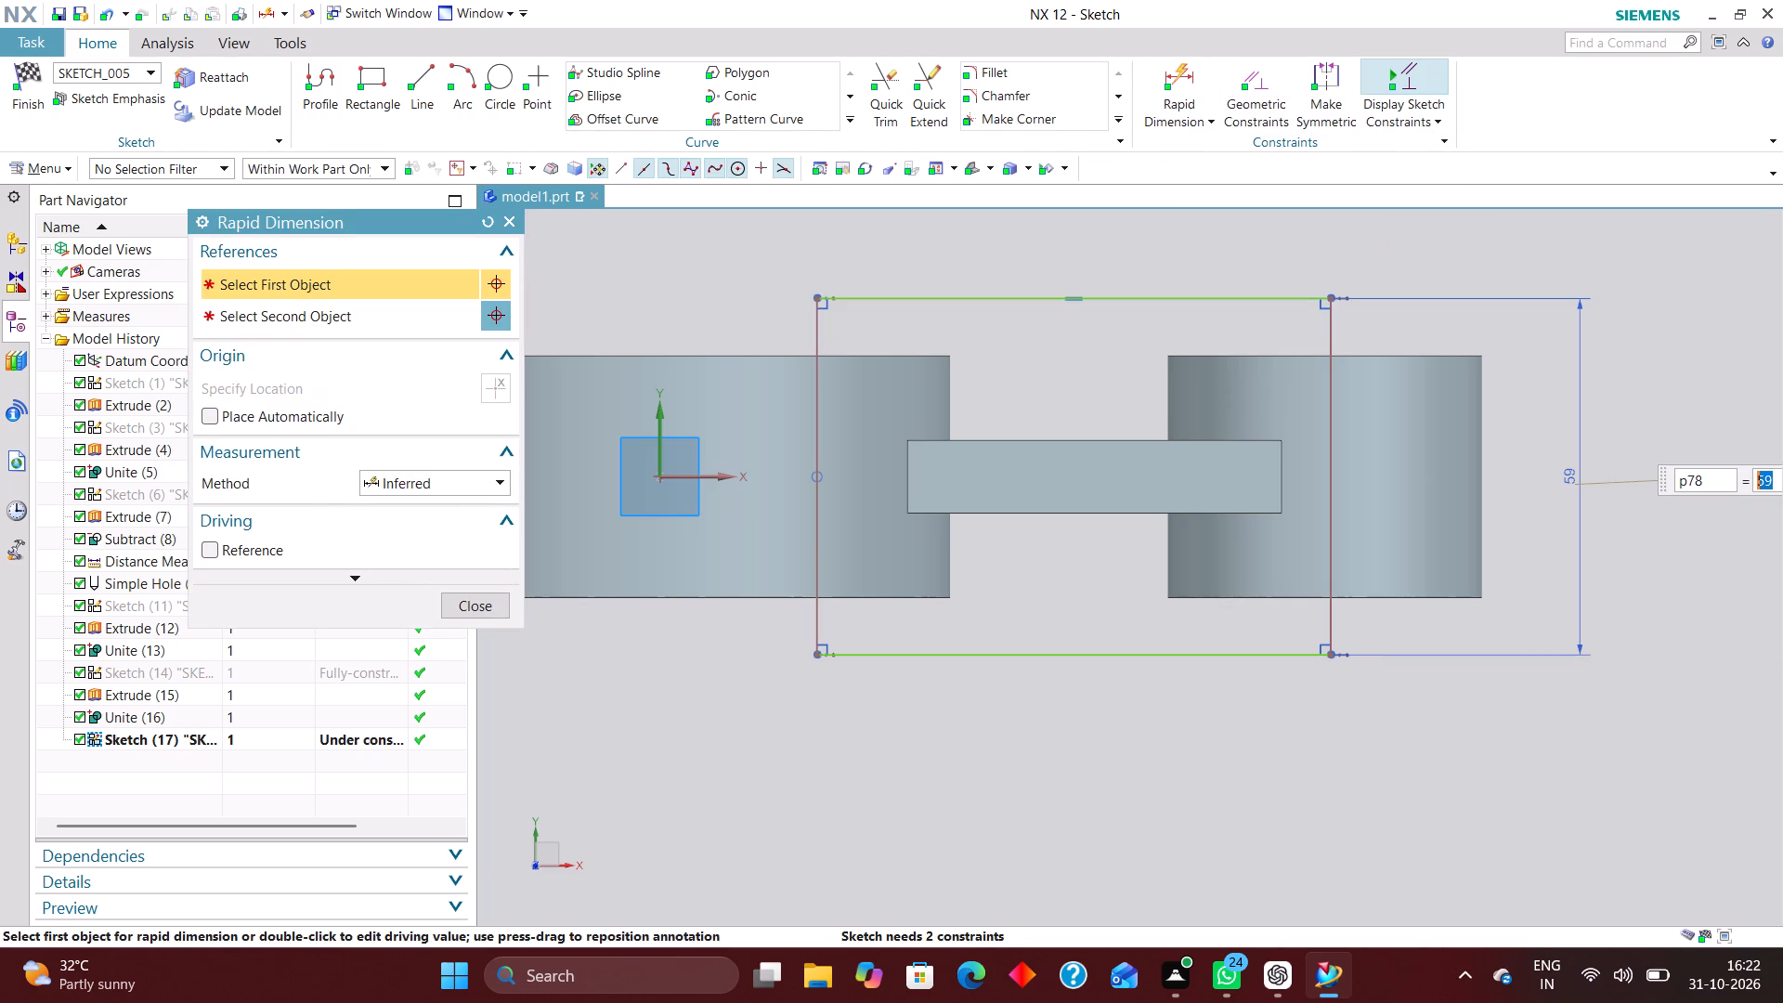
pyautogui.write('40')
pyautogui.press('Return')
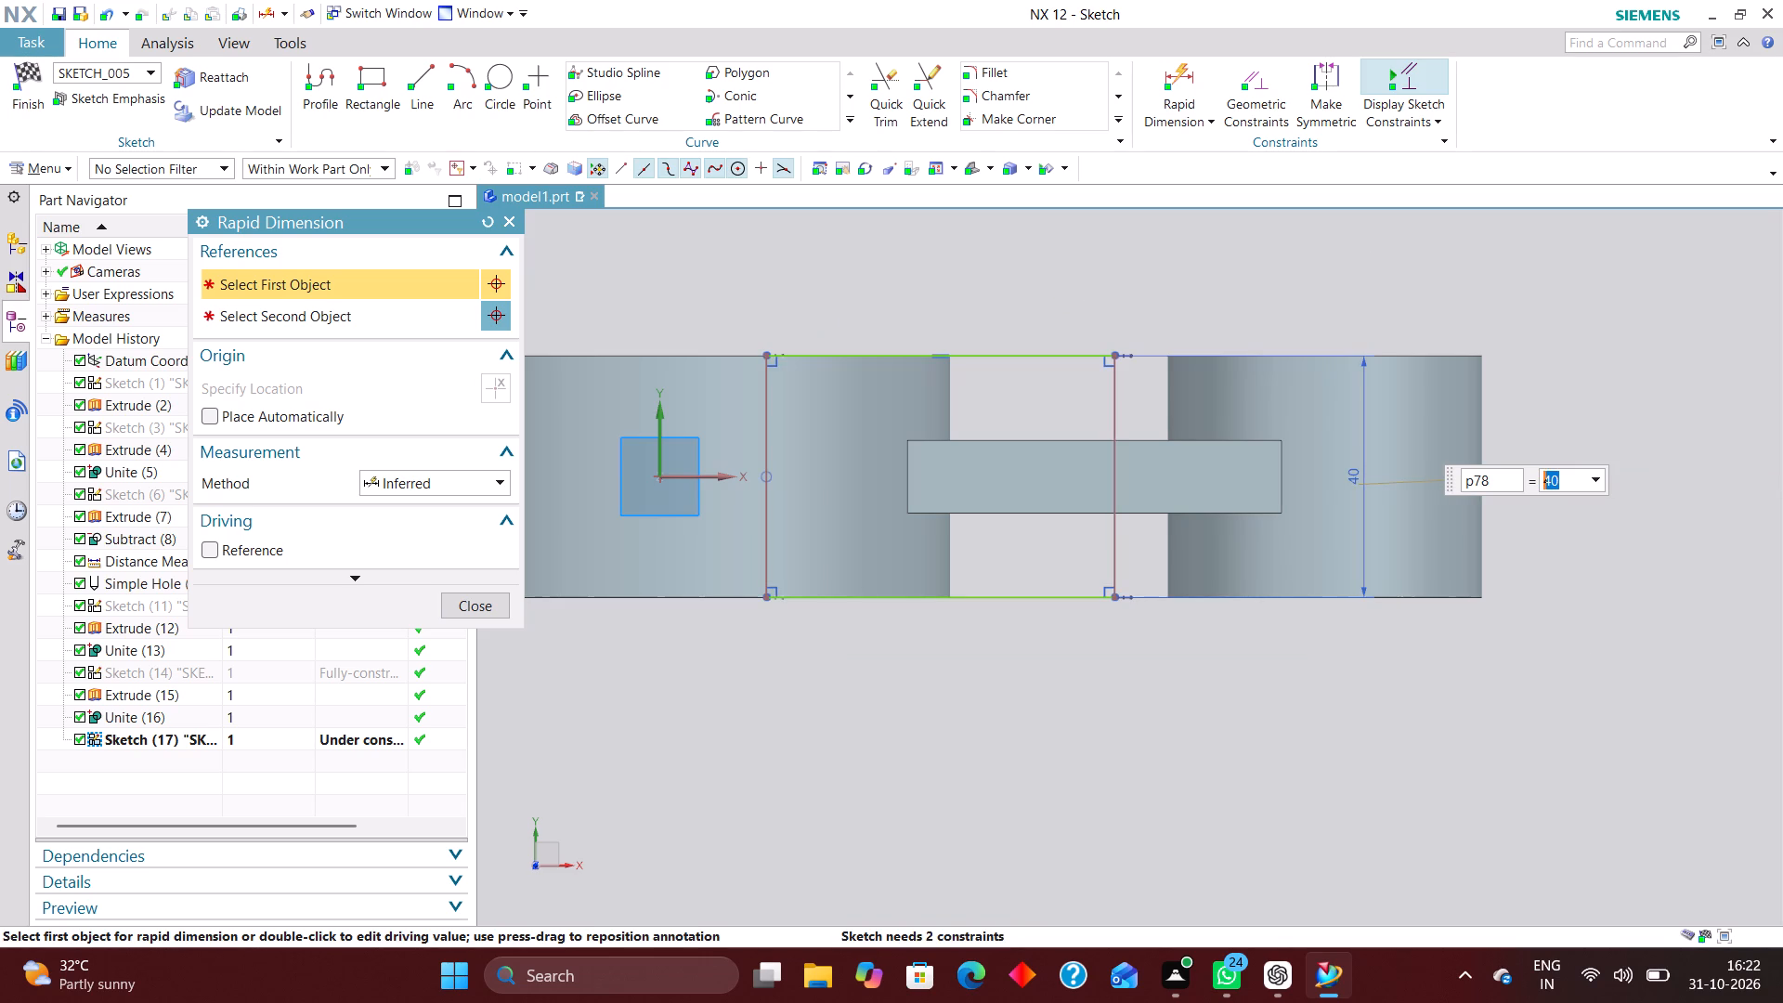
# Dimension the rectangle's clamp-side edge from the sketch's Y axis and set the distance to 40 mm.
pyautogui.click(657, 450)
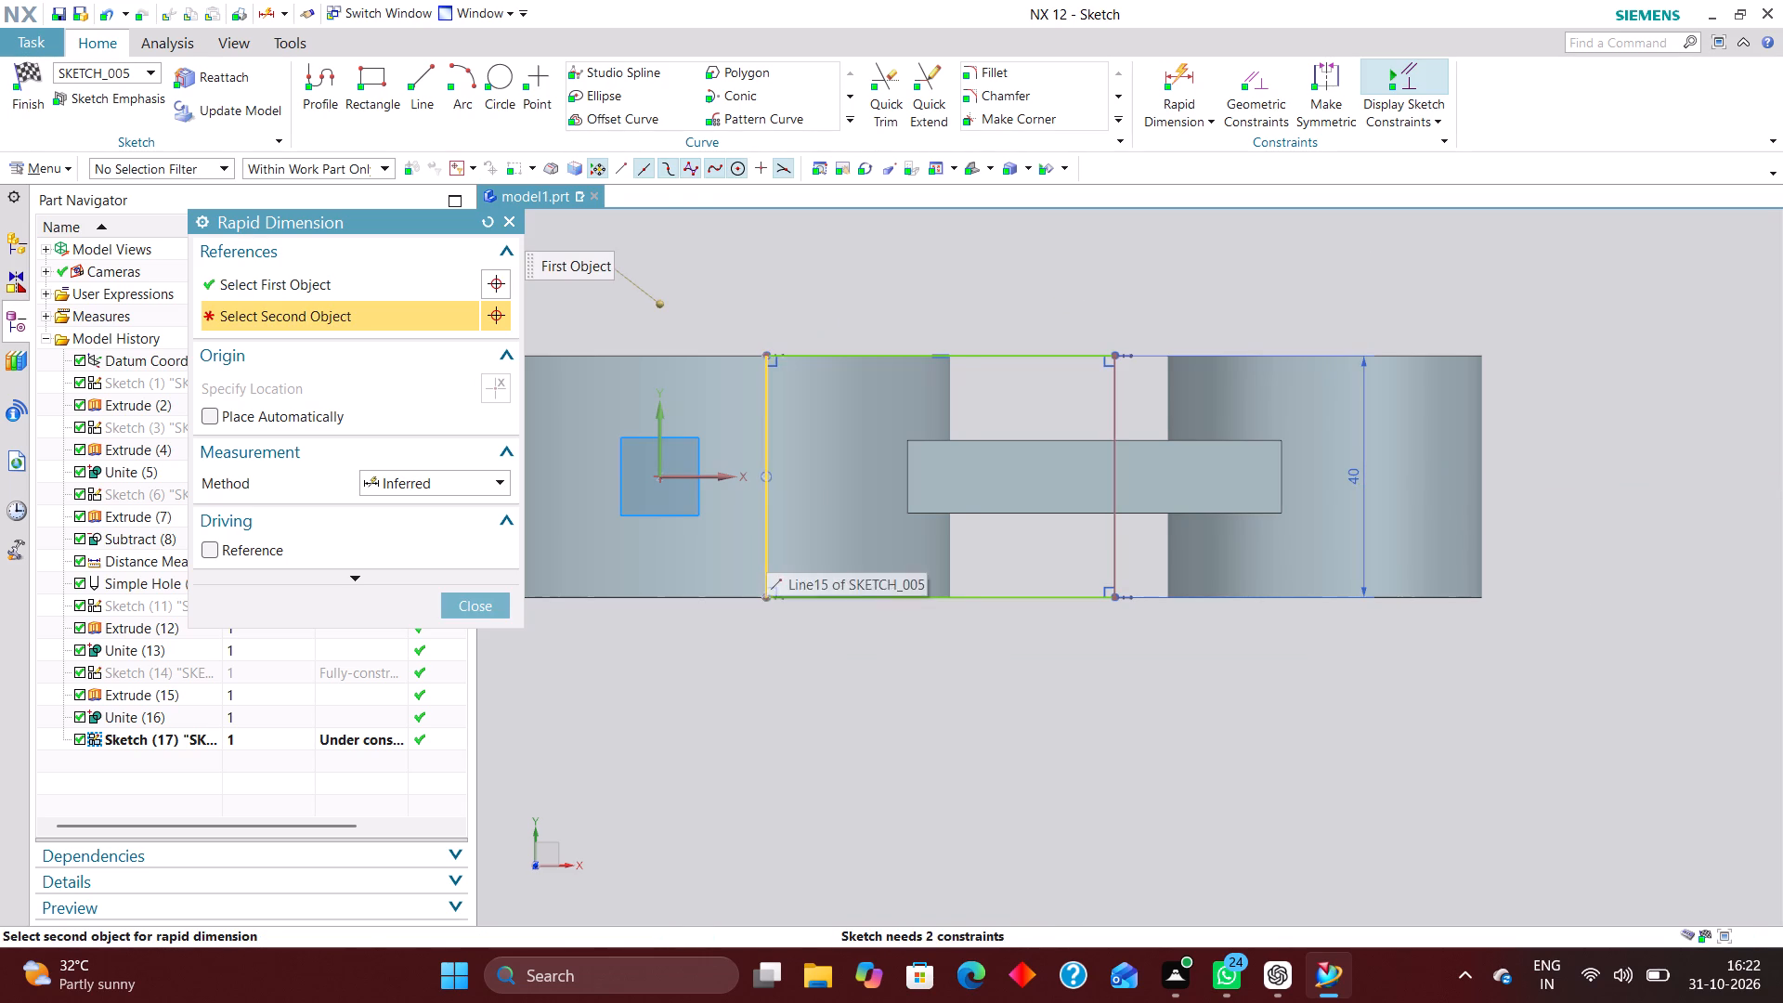
pyautogui.click(764, 547)
pyautogui.click(726, 751)
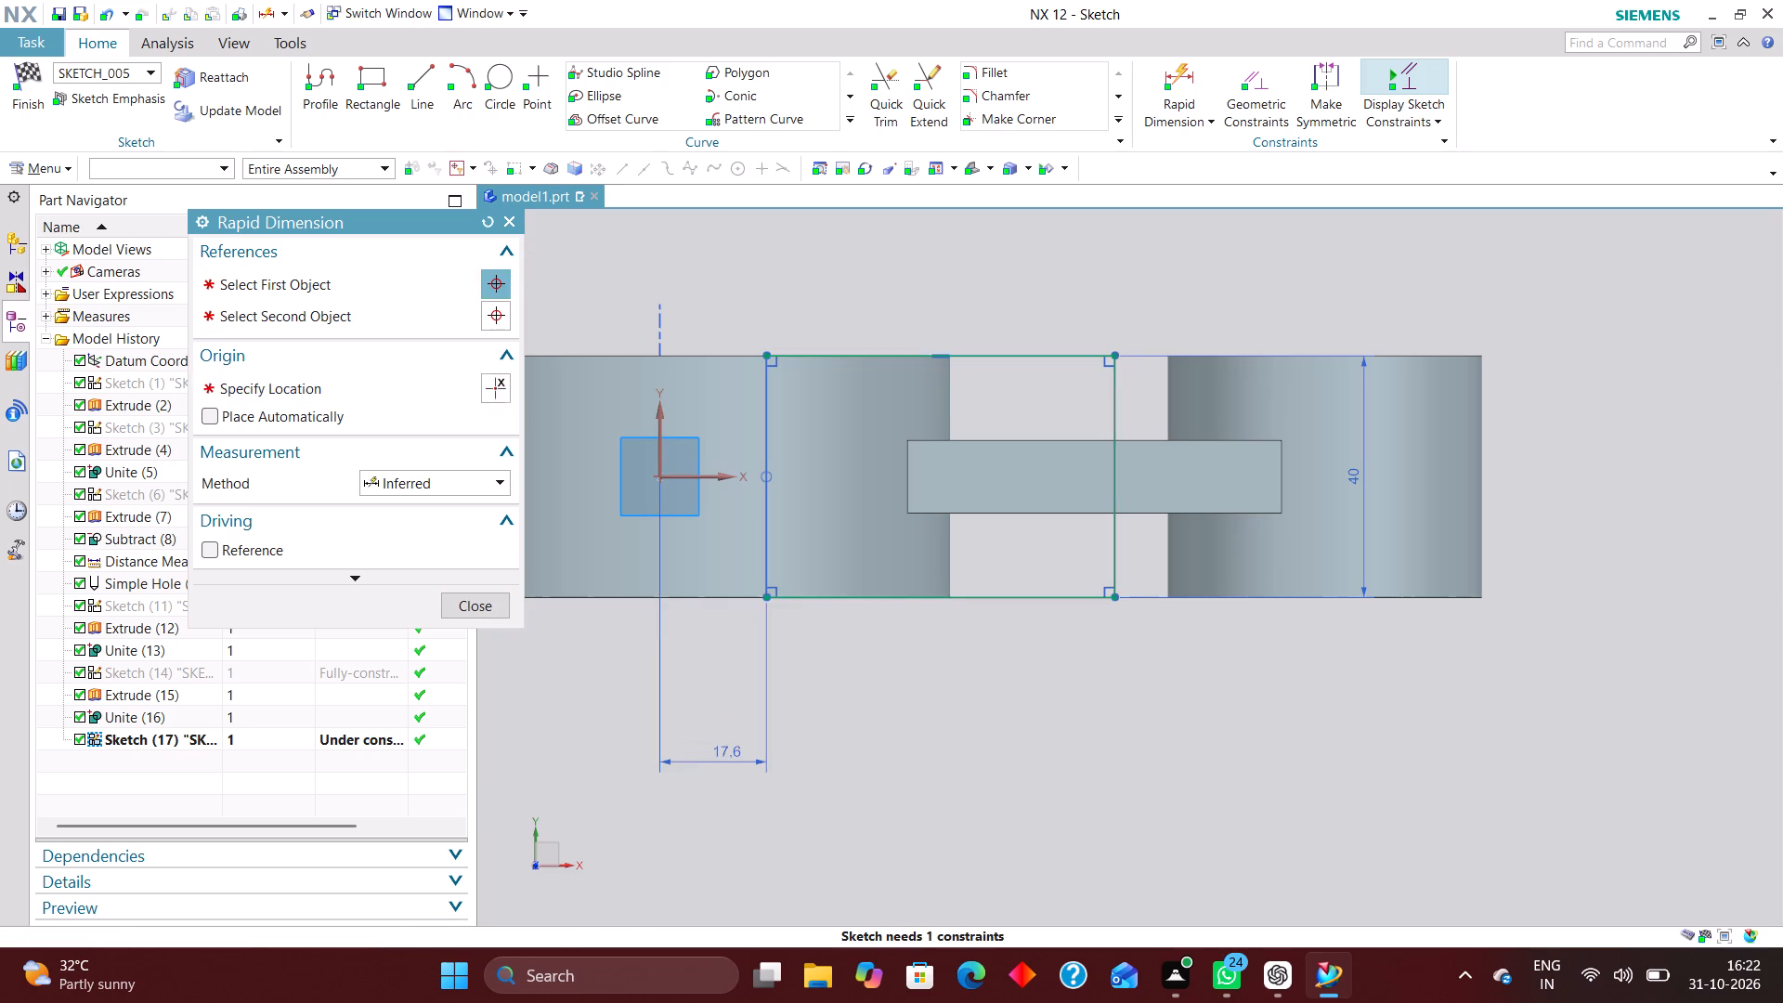
pyautogui.write('20')
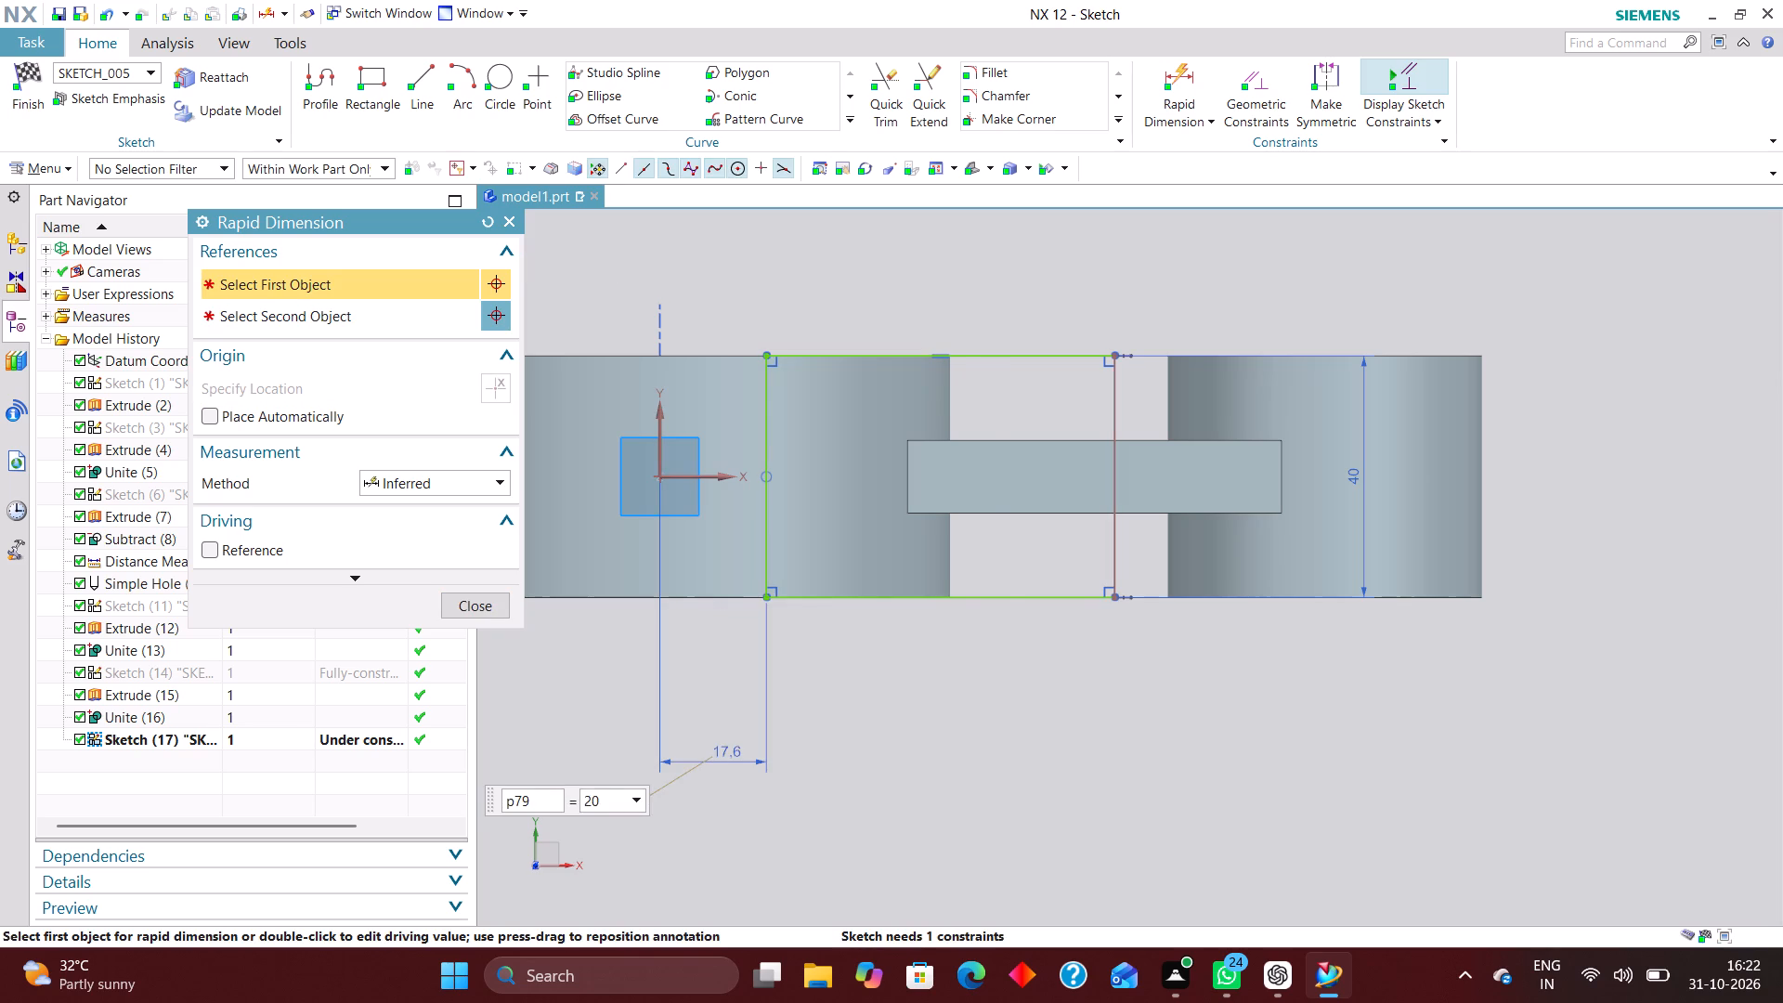
pyautogui.press('Return')
pyautogui.write('30')
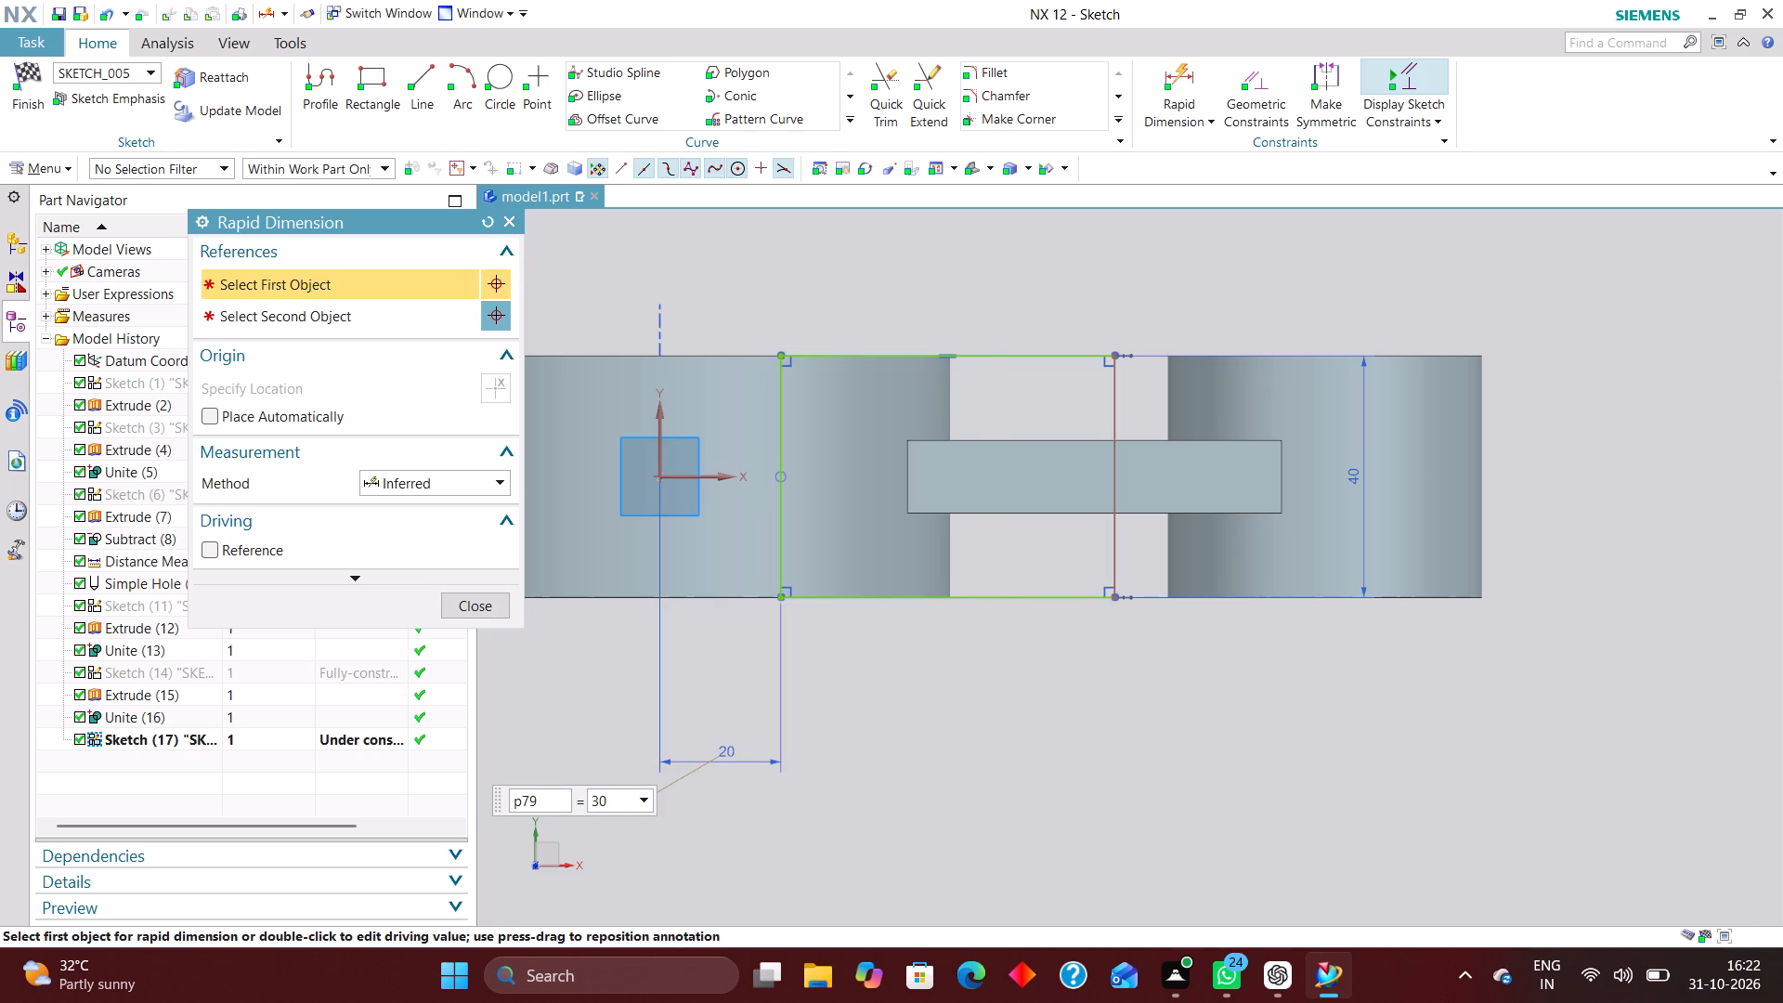
pyautogui.press('Return')
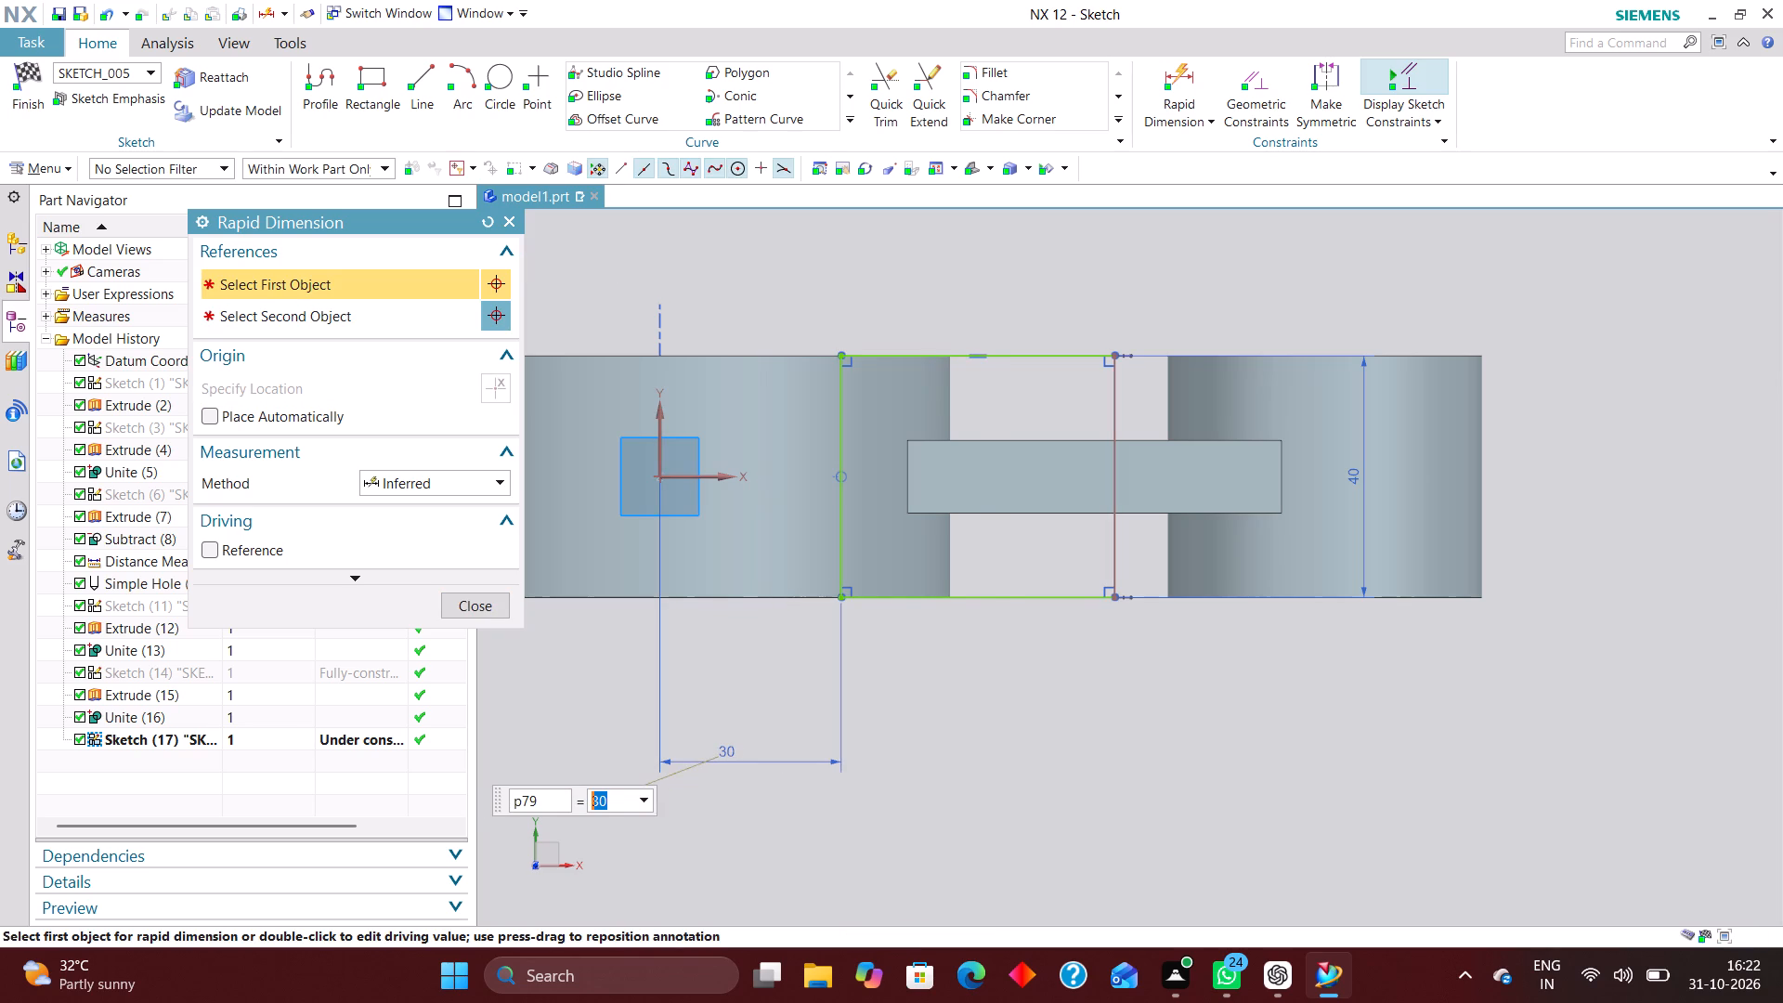
pyautogui.write('40')
pyautogui.press('Return')
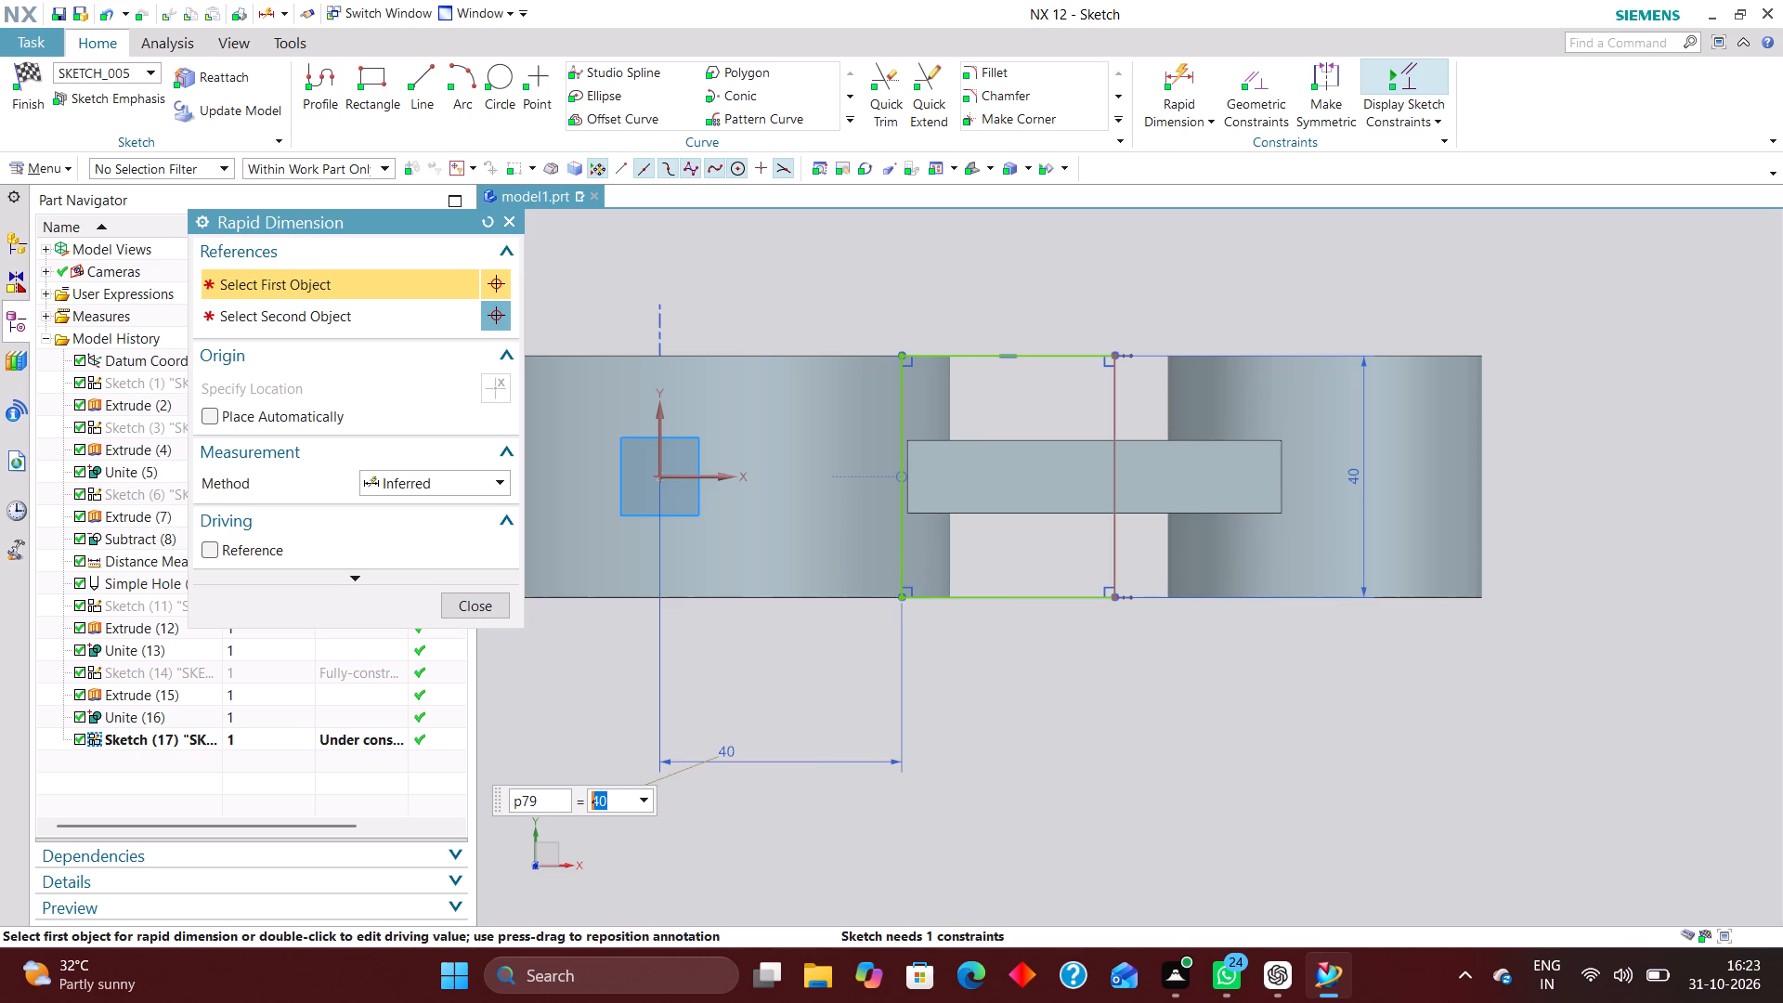
# Dimension the rectangle's length along the X axis, set it to 50 mm, and finish the sketch.
pyautogui.scroll(-3, 875, 379)
pyautogui.scroll(3, 942, 474)
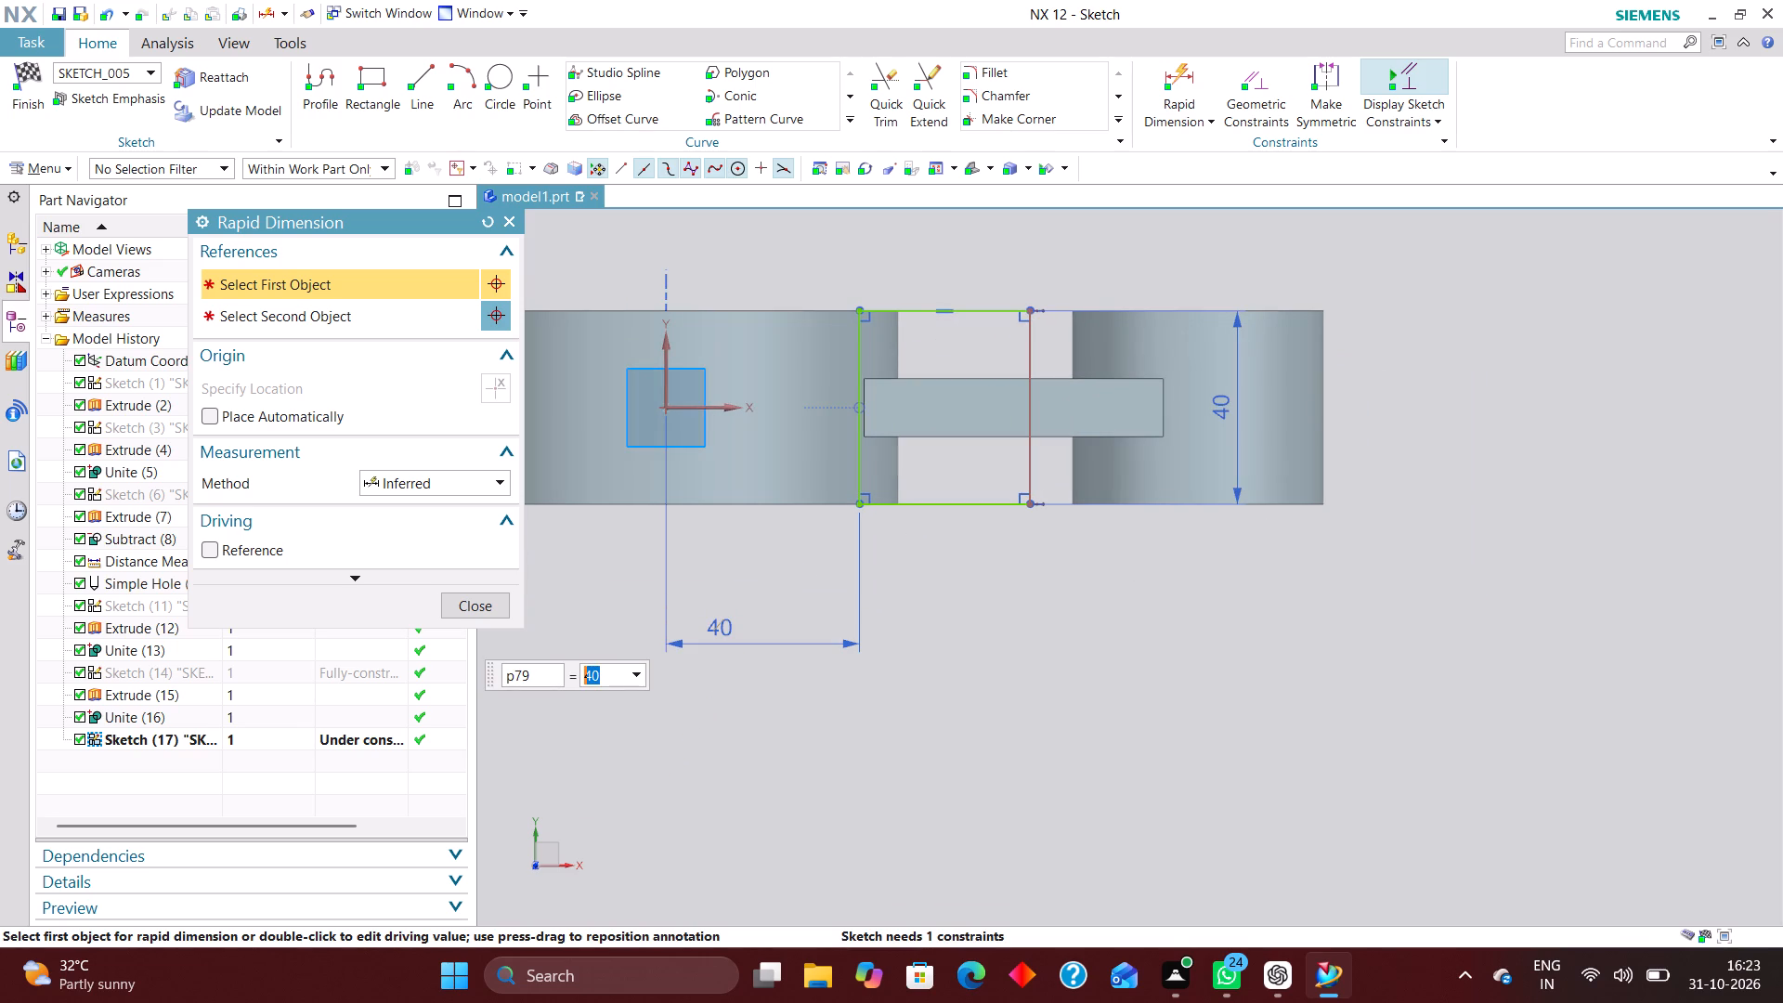
pyautogui.click(975, 507)
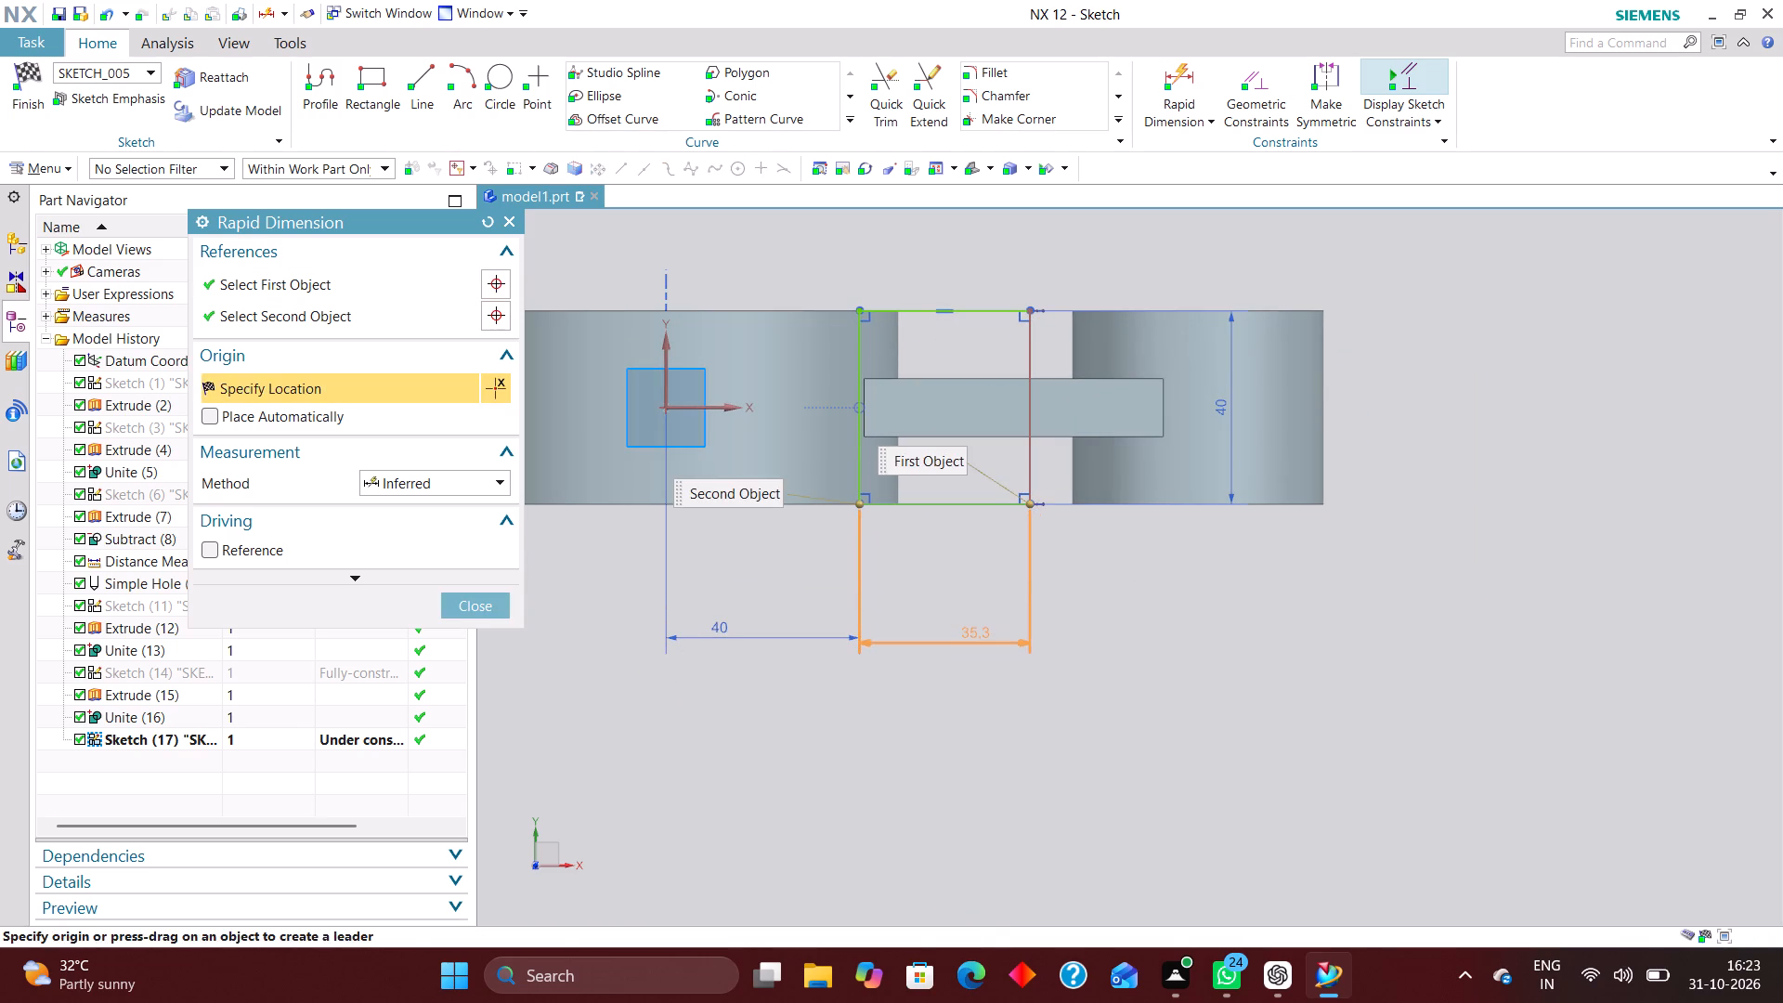
pyautogui.click(975, 632)
pyautogui.write('40')
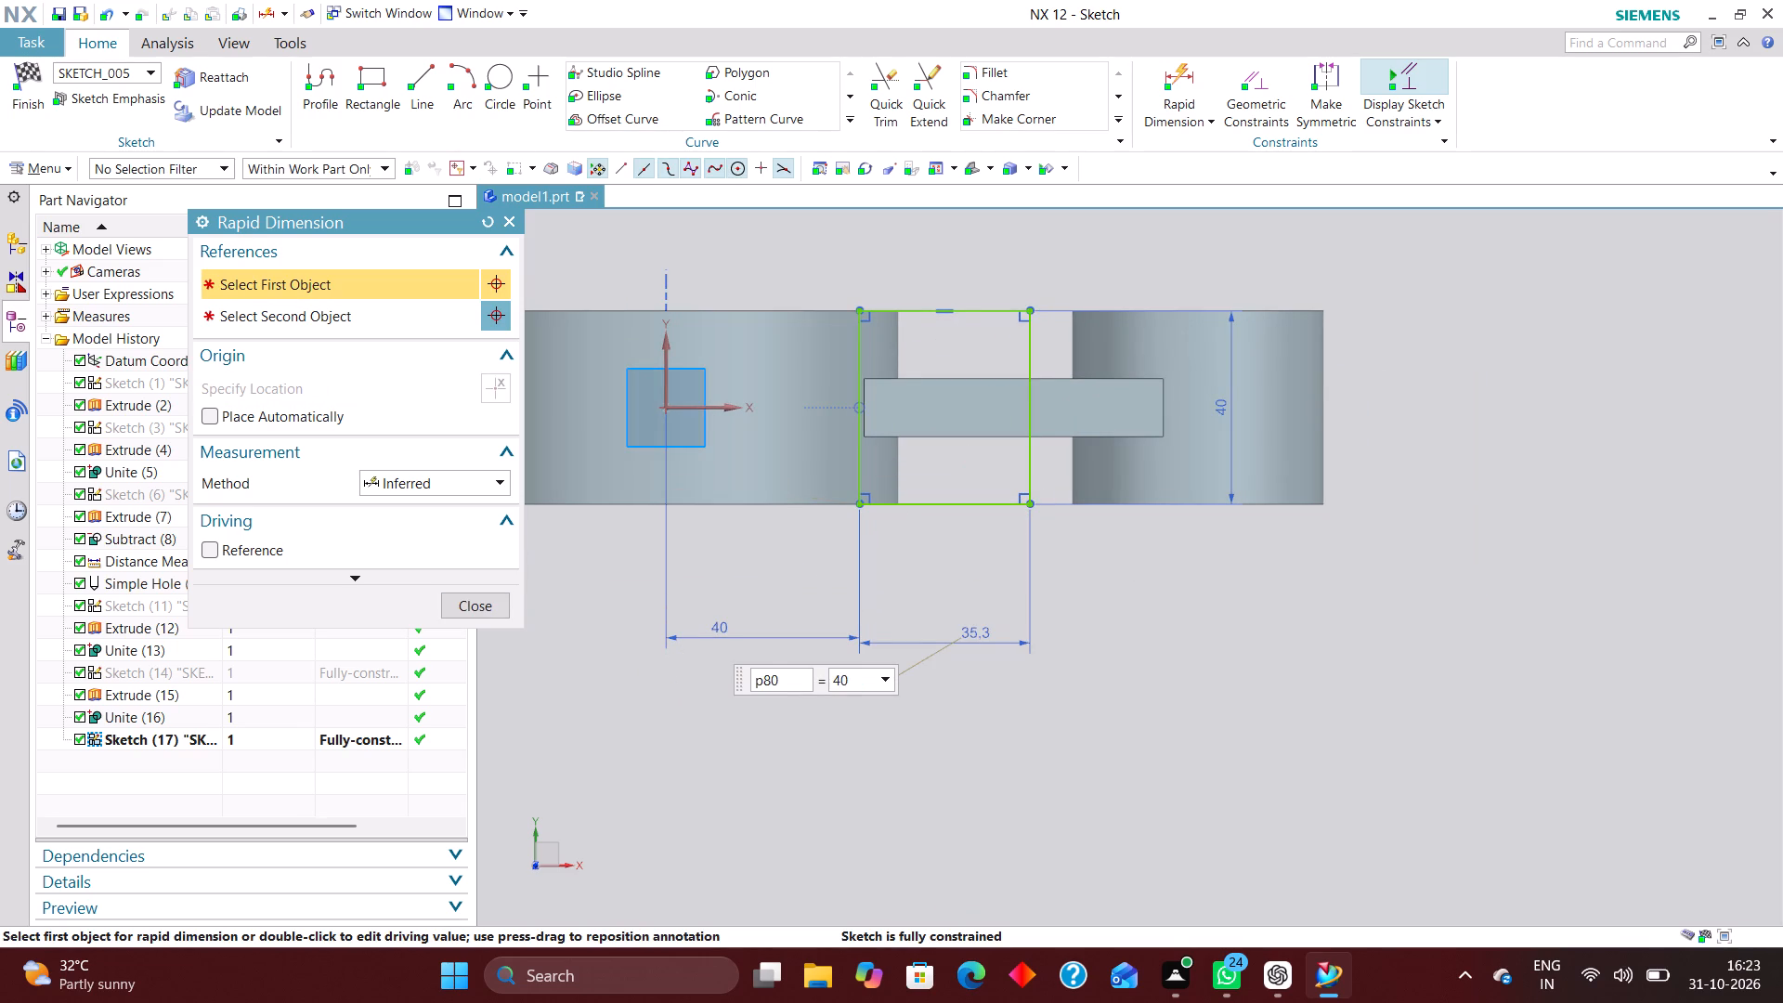
pyautogui.press('Return')
pyautogui.write('50')
pyautogui.press('Return')
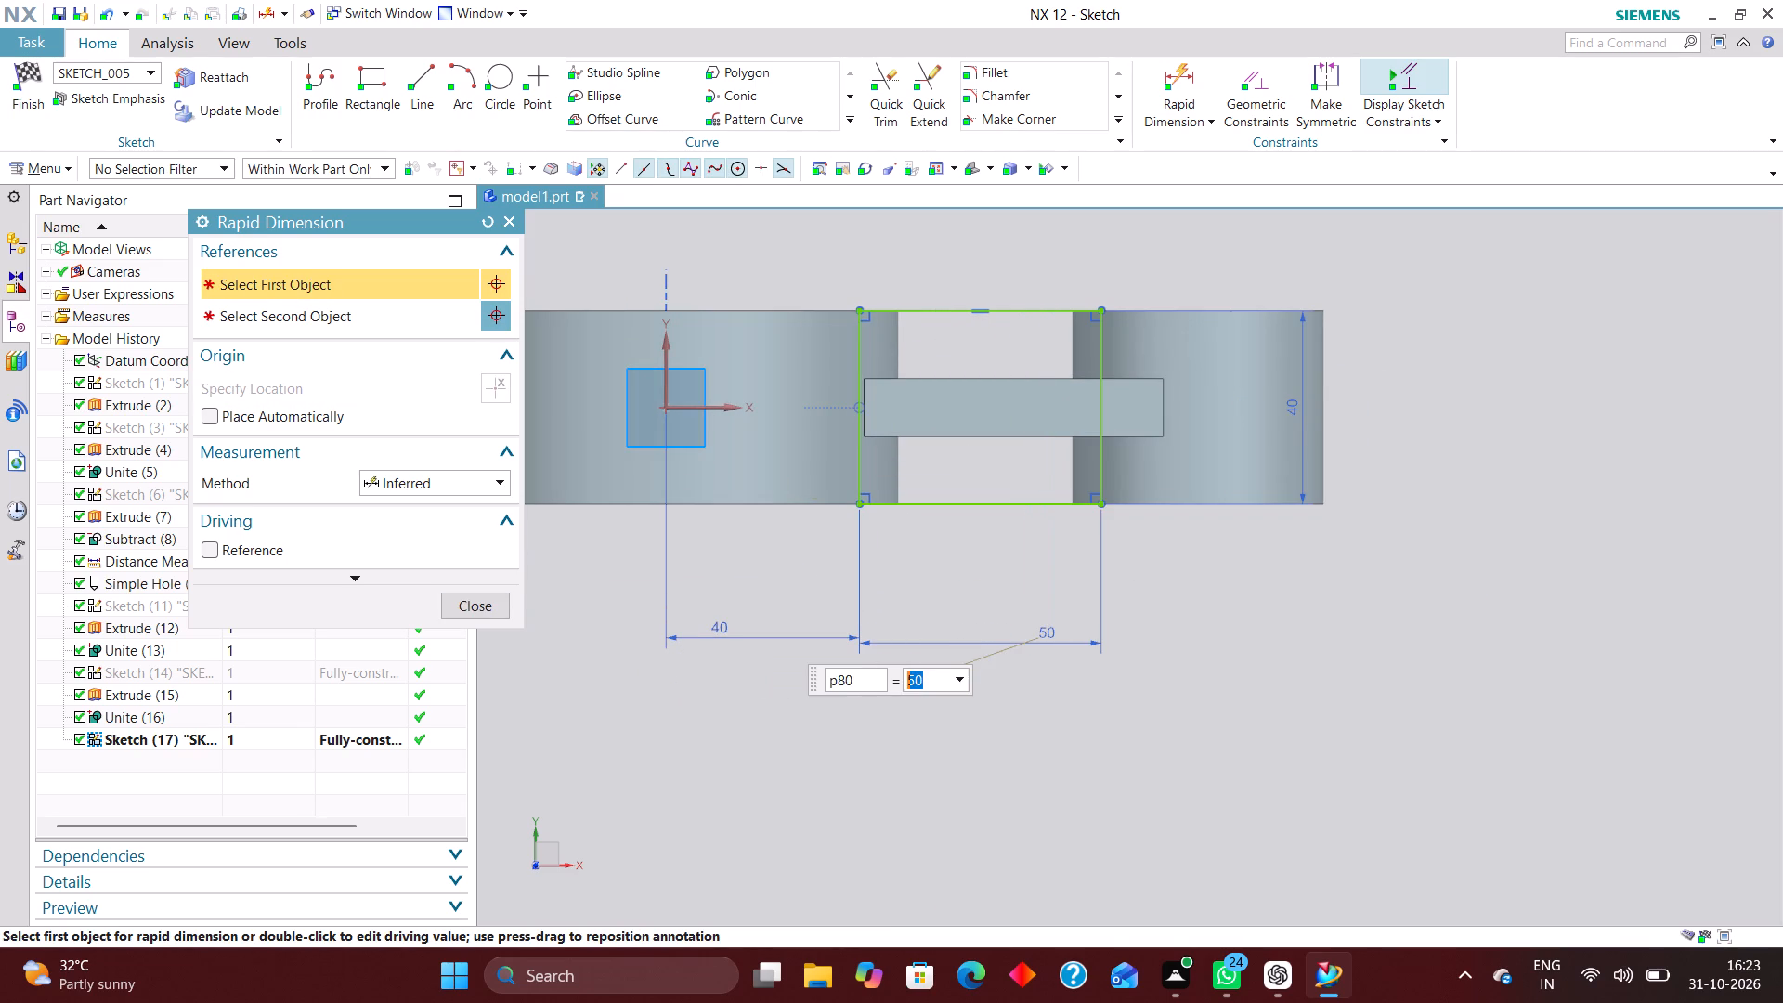
pyautogui.click(490, 599)
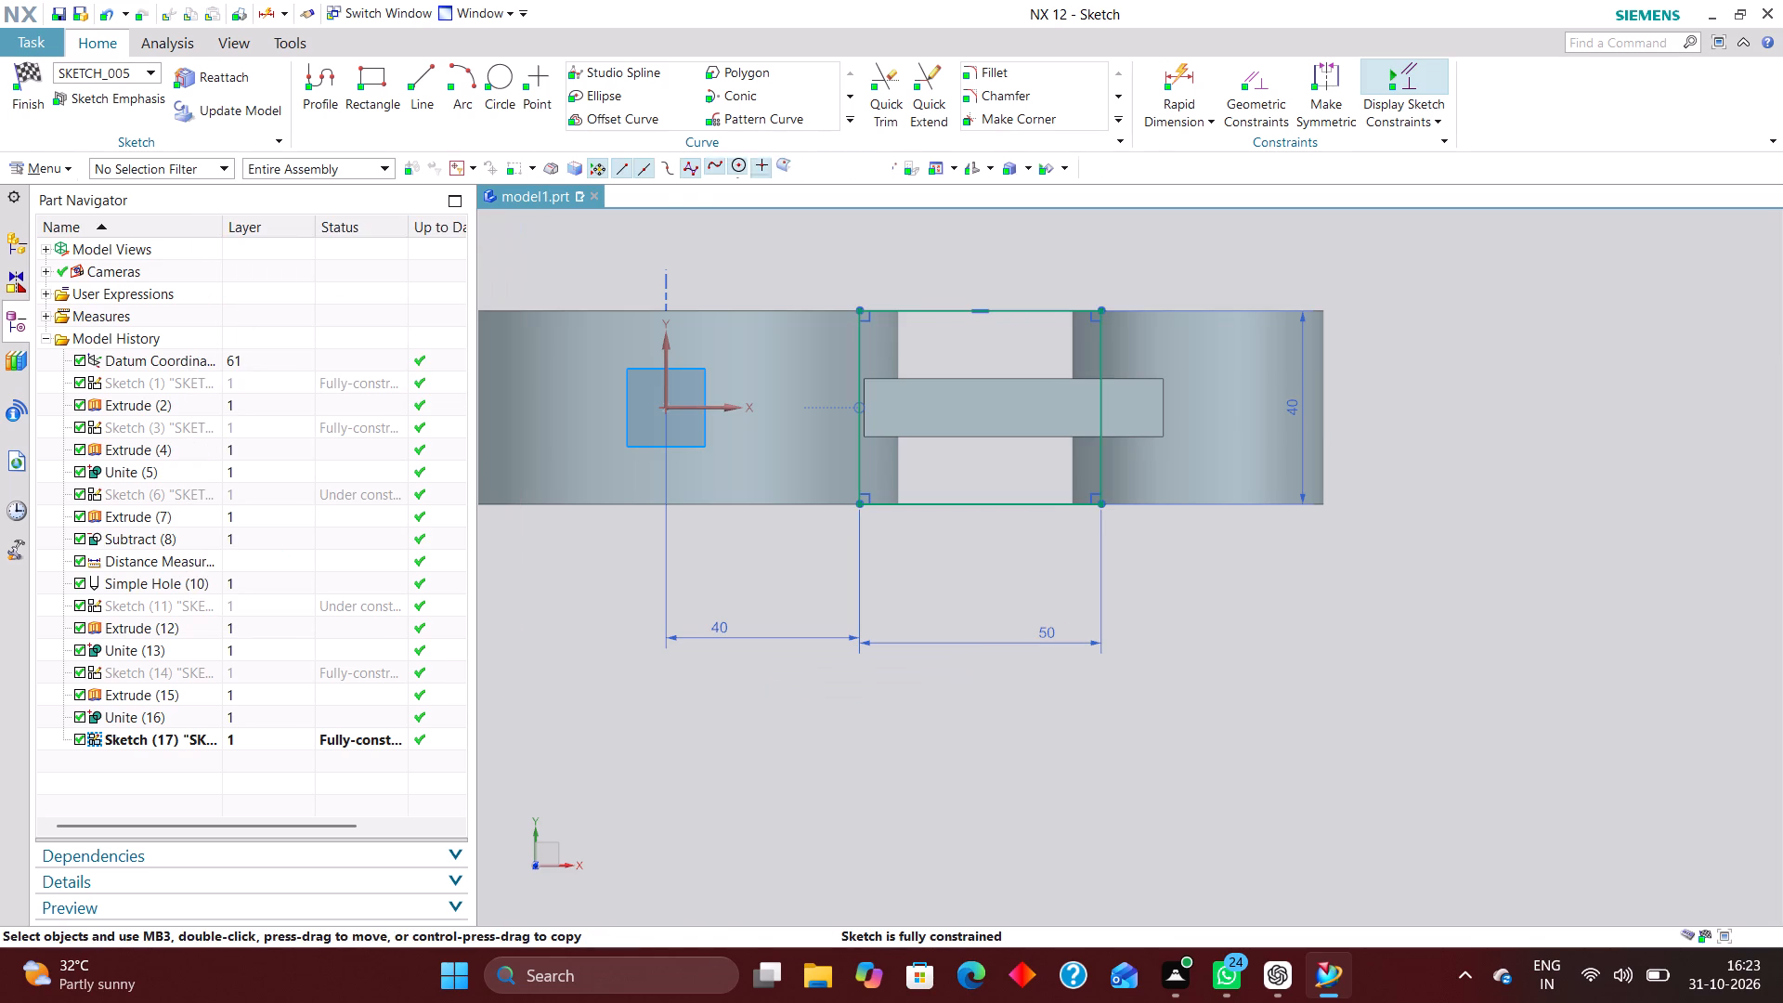
pyautogui.click(25, 85)
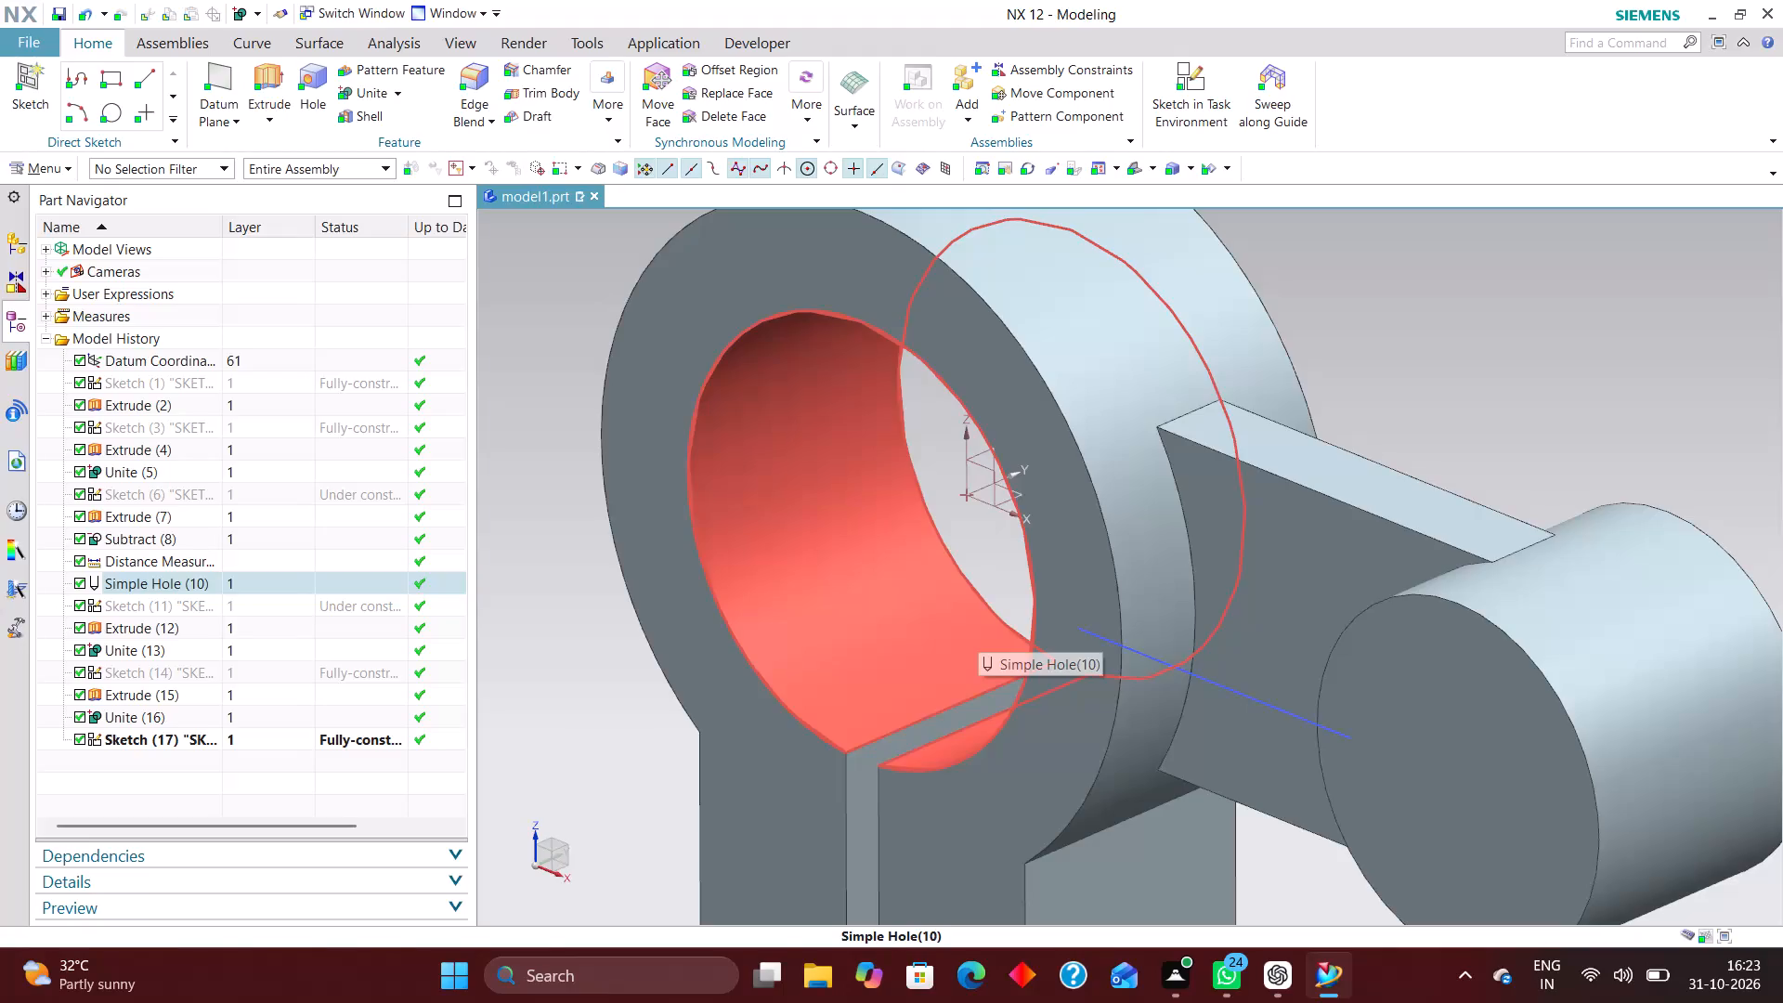
# Extrude the rectangular sketch with a Symmetric Value distance of 6 mm and no Boolean to form a rib.
pyautogui.click(1469, 402)
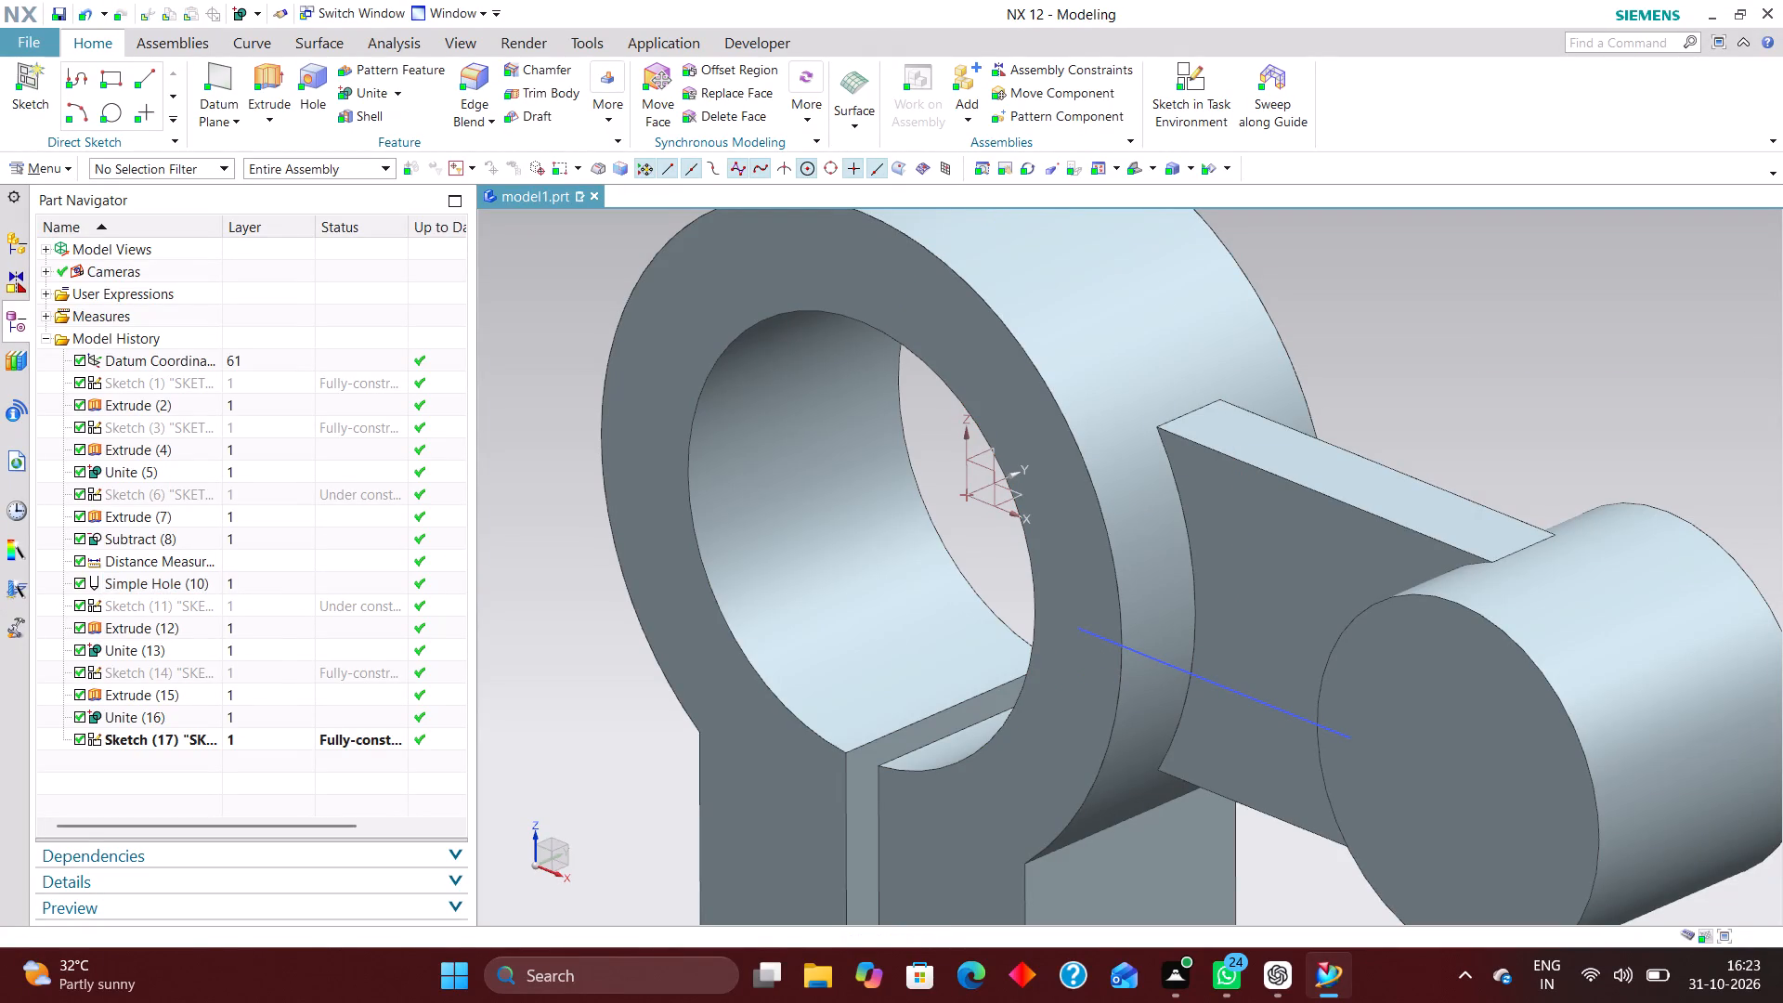
pyautogui.click(270, 70)
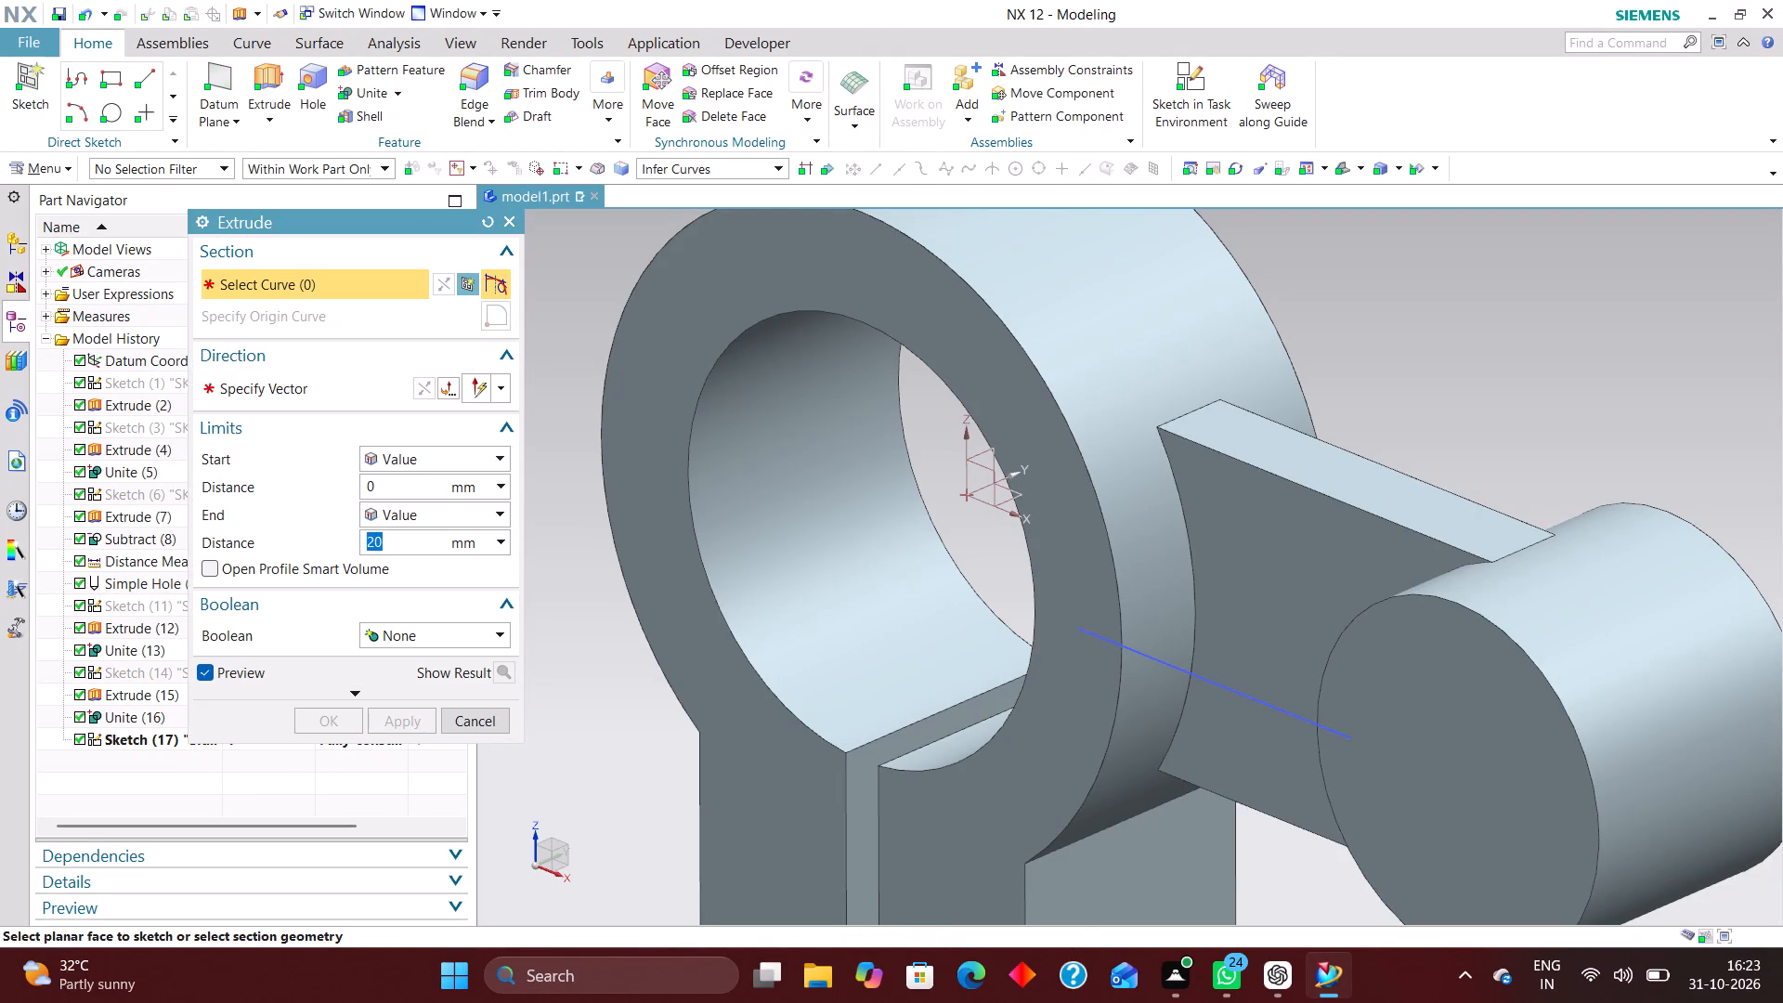
pyautogui.click(1190, 673)
pyautogui.moveTo(1540, 696); pyautogui.dragTo(1584, 619, button='middle')
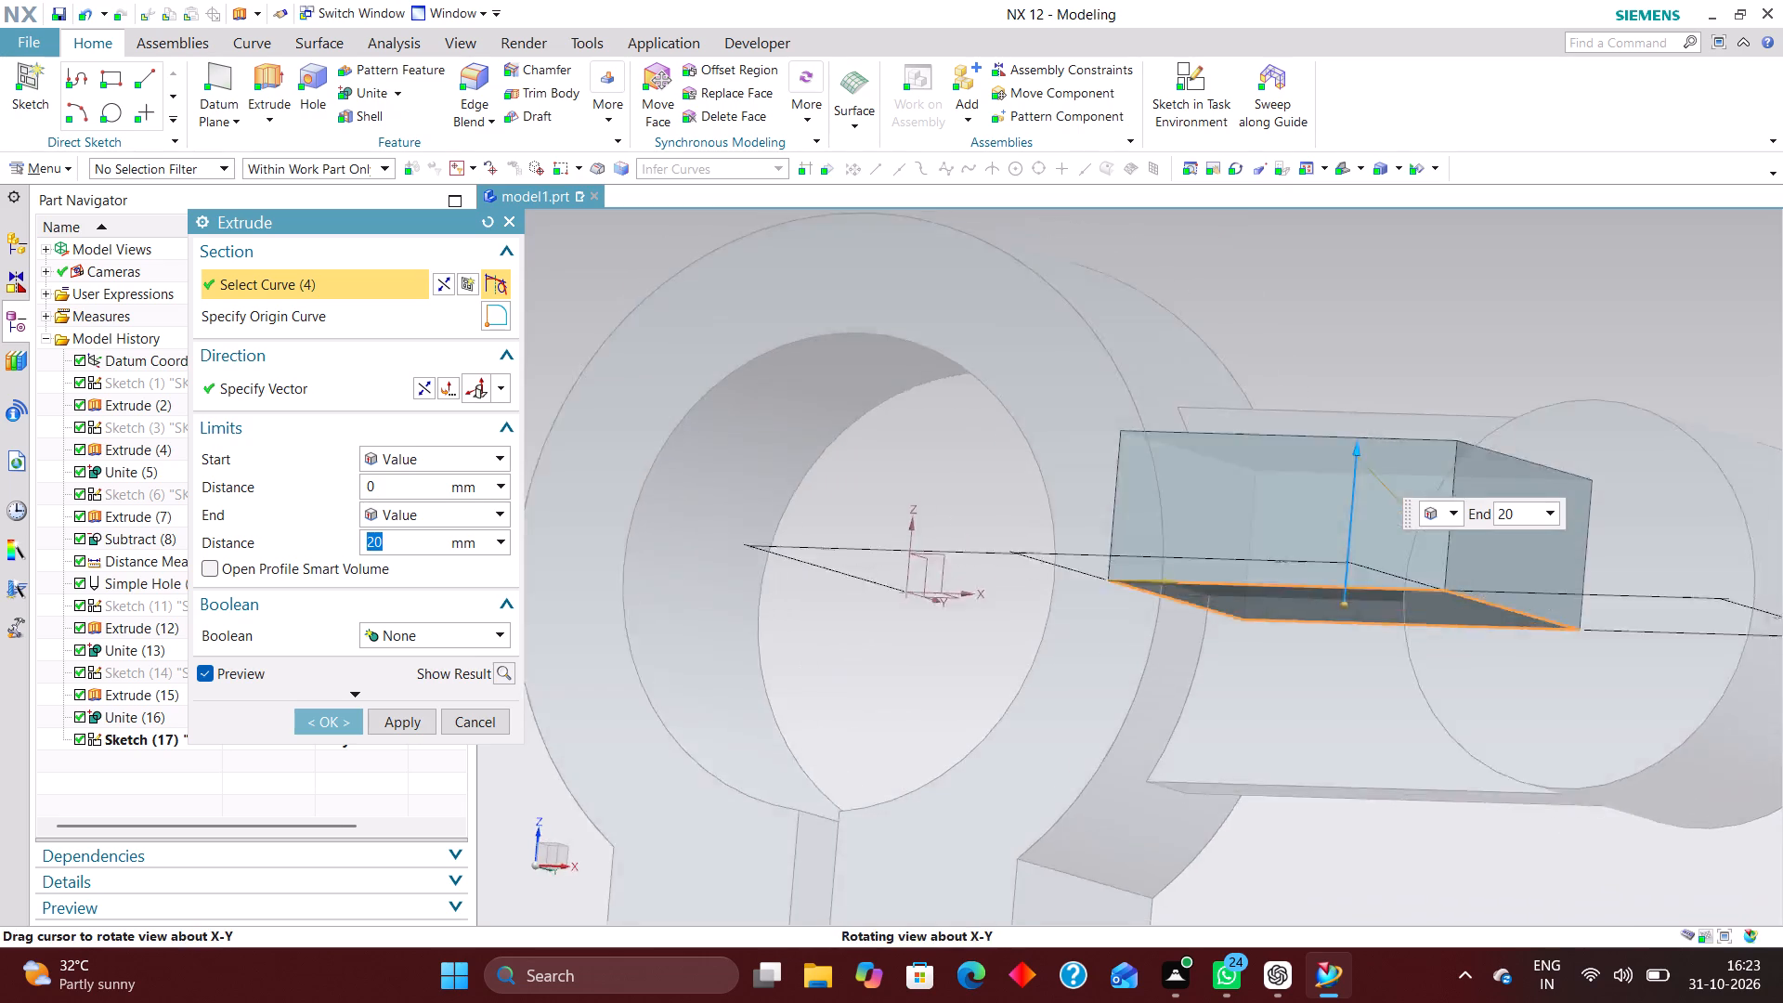
pyautogui.moveTo(1584, 619); pyautogui.dragTo(1590, 626, button='middle')
pyautogui.click(452, 465)
pyautogui.click(439, 504)
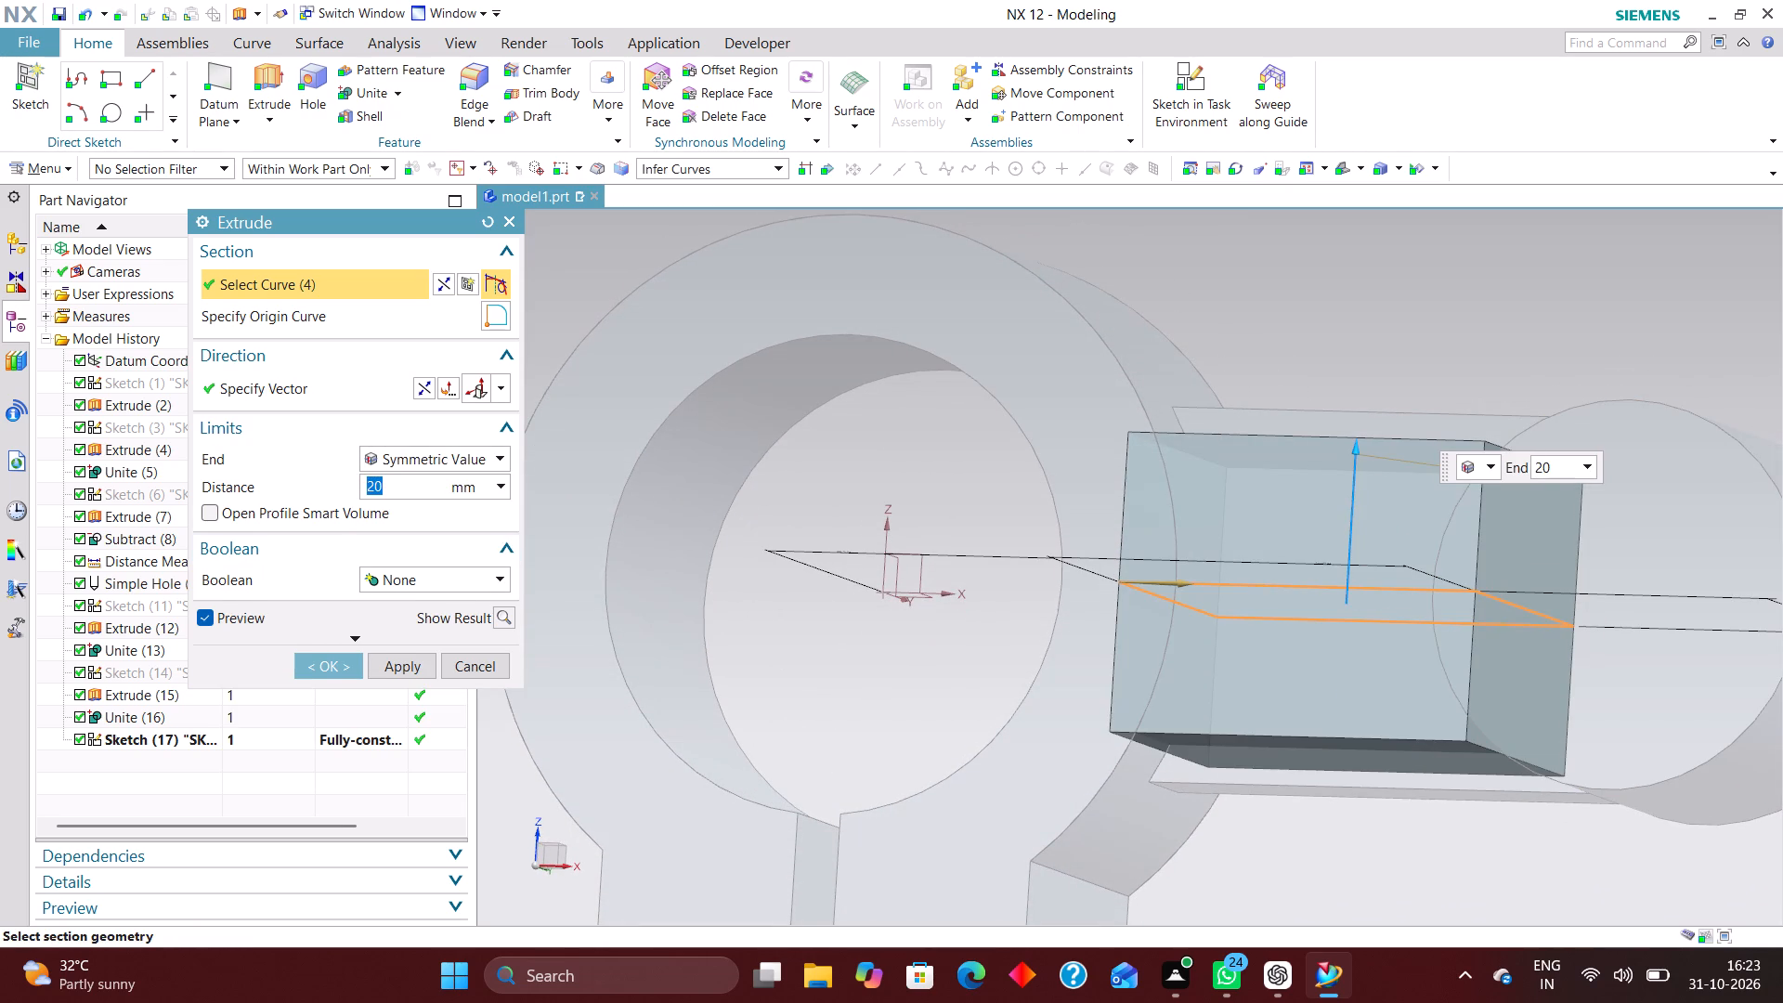
pyautogui.press('6')
pyautogui.press('Return')
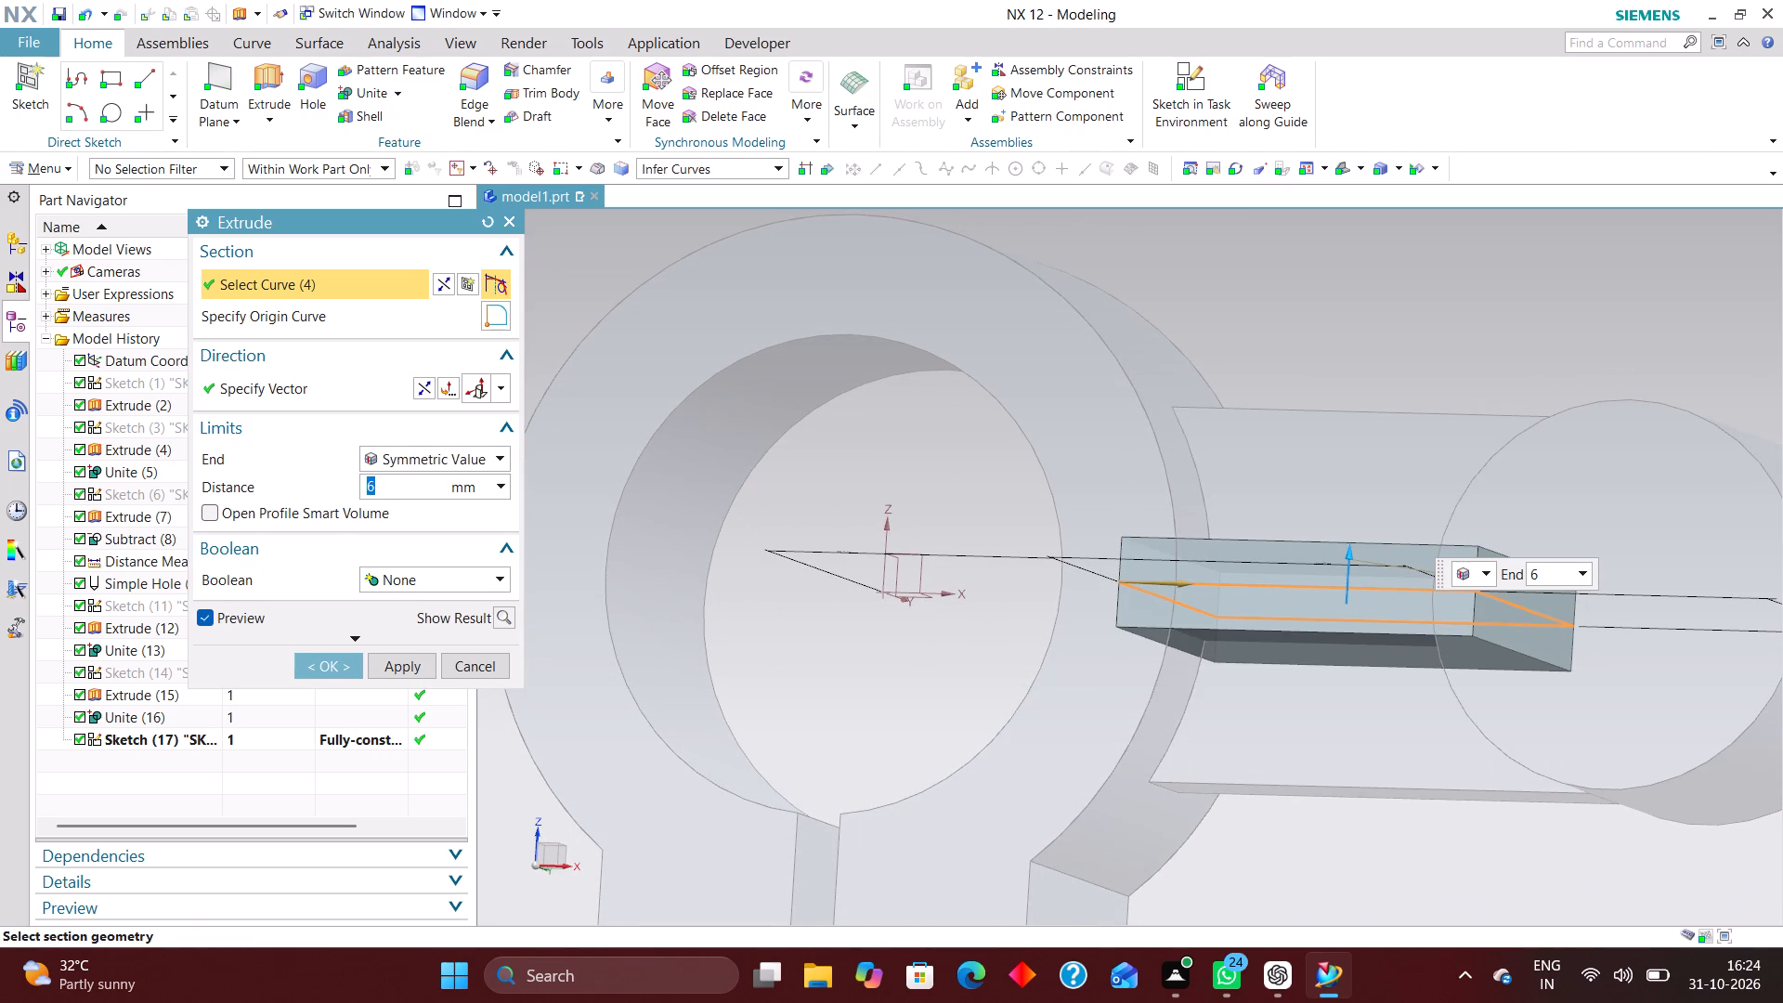
pyautogui.click(339, 666)
# Confirm the rib extrusion and unite the rib as tool body with the clamp body as target.
pyautogui.moveTo(845, 510); pyautogui.dragTo(846, 522, button='middle')
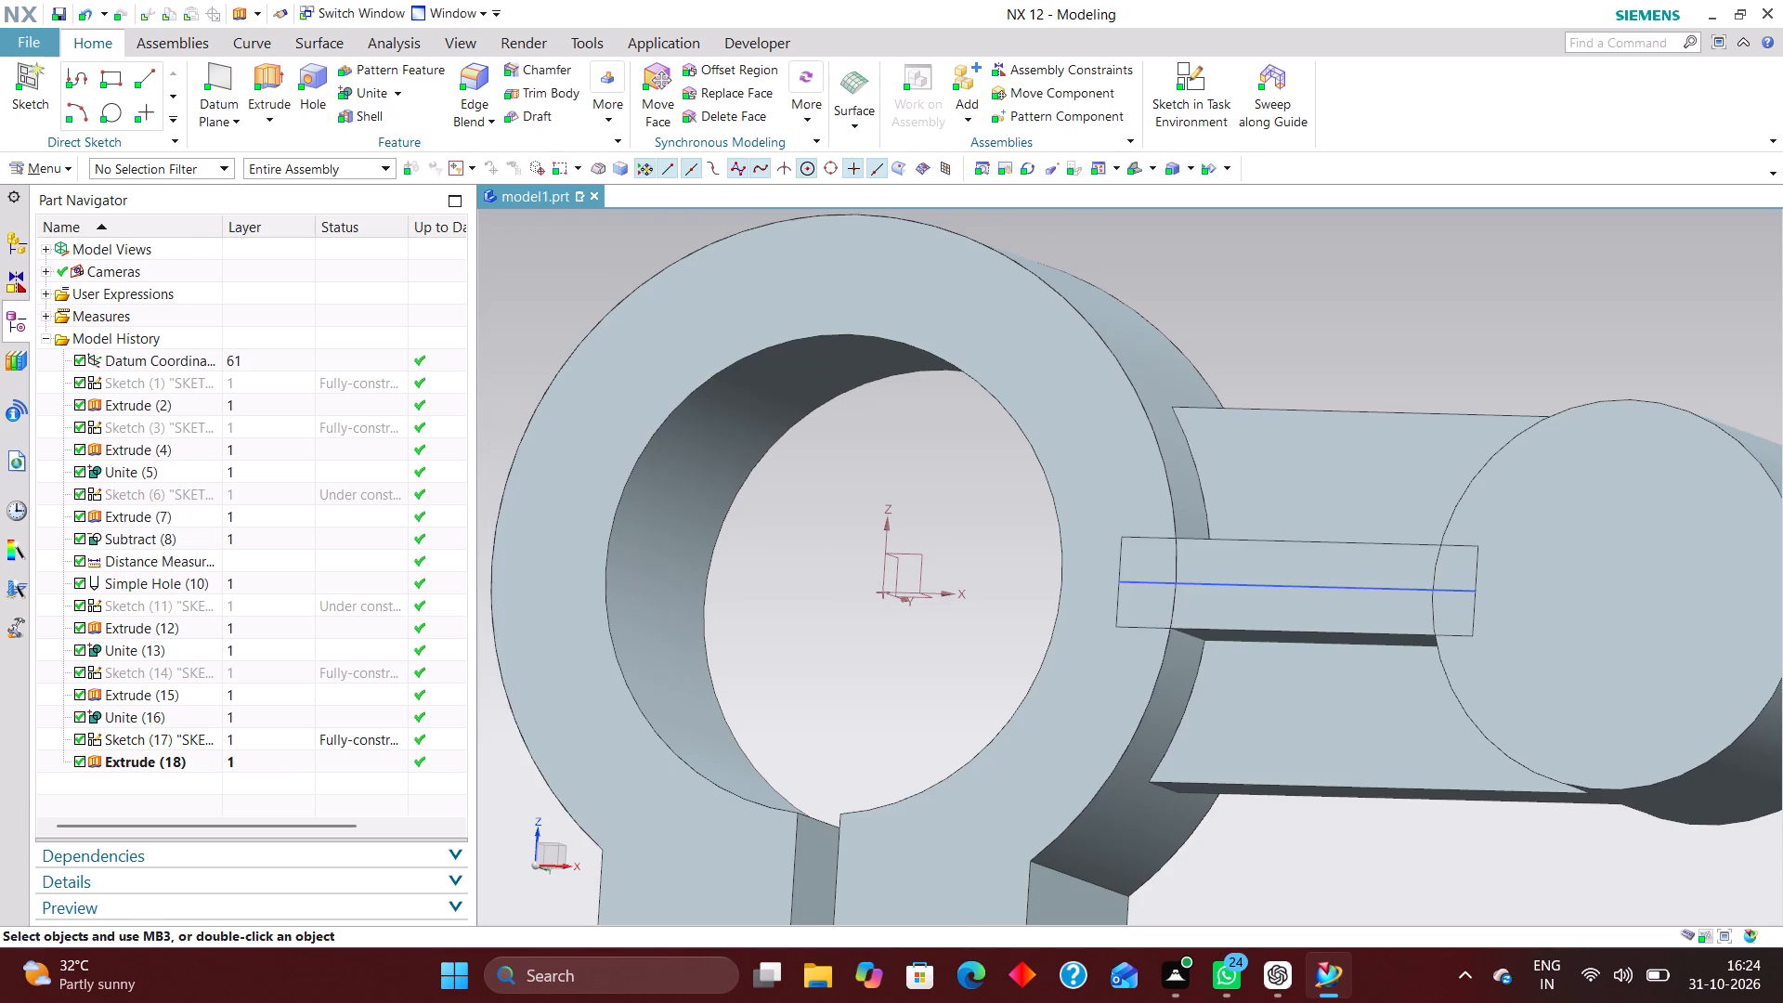
pyautogui.moveTo(846, 522); pyautogui.dragTo(750, 624, button='middle')
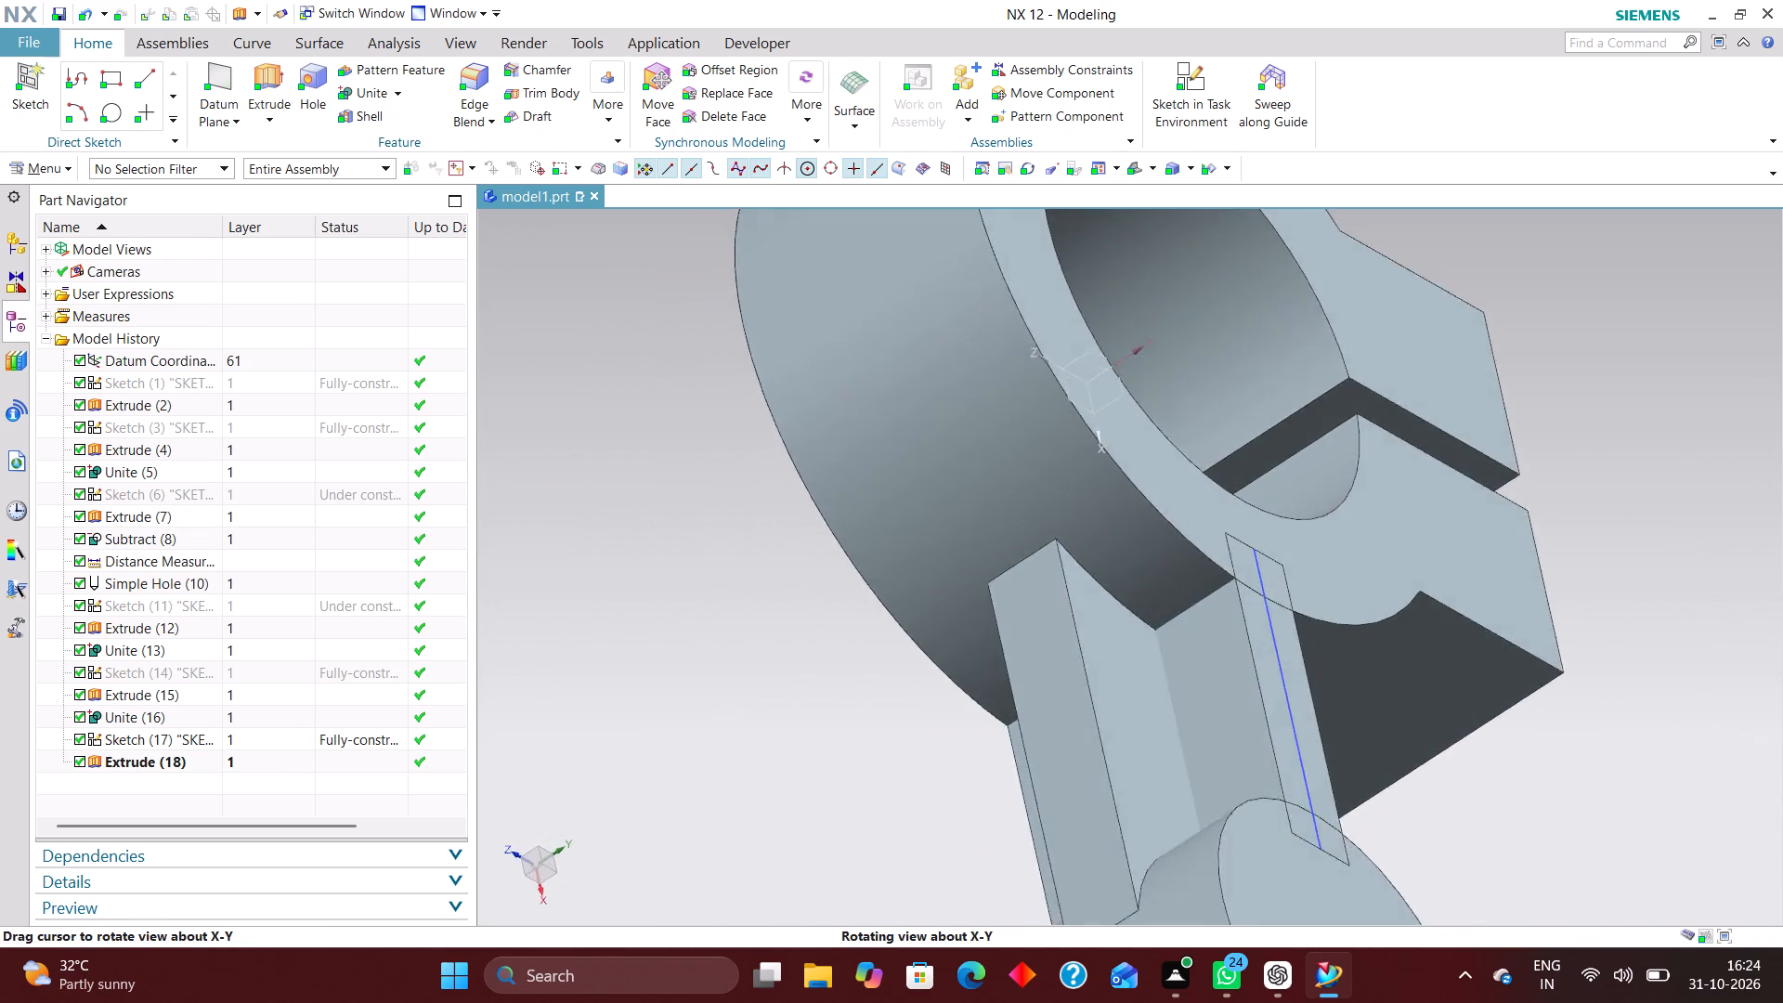
pyautogui.moveTo(750, 624); pyautogui.dragTo(841, 547, button='middle')
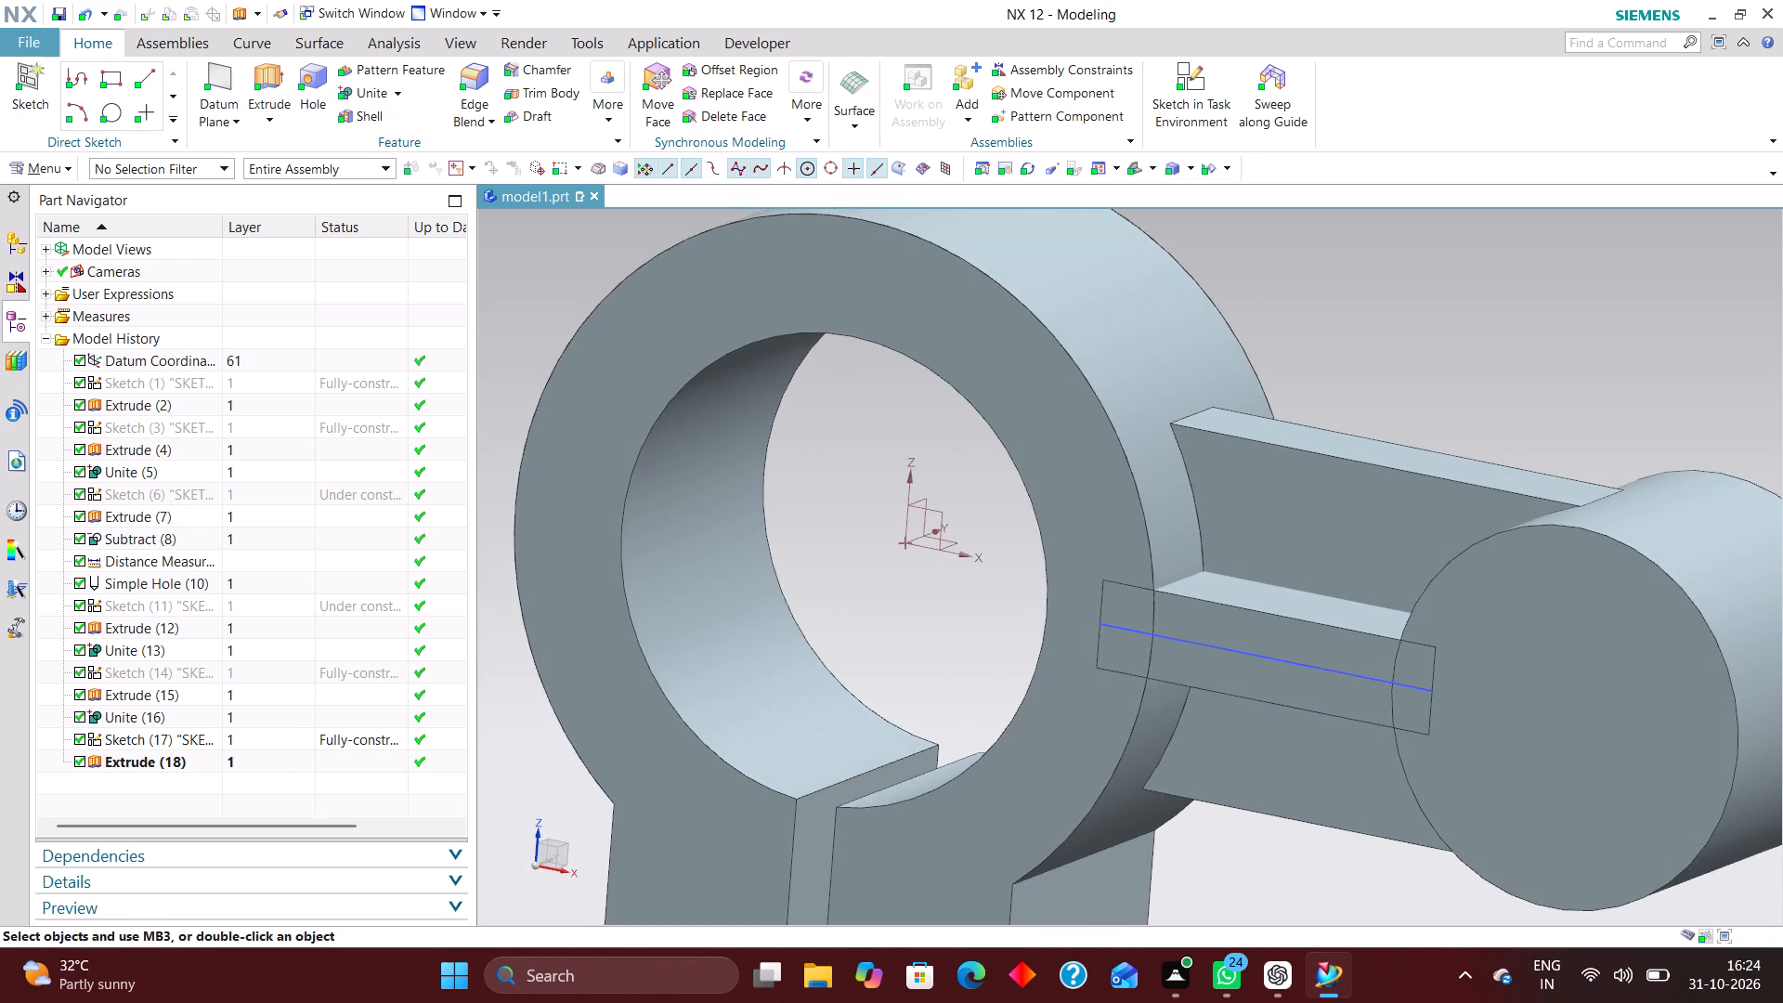
pyautogui.scroll(-2, 881, 504)
pyautogui.click(370, 93)
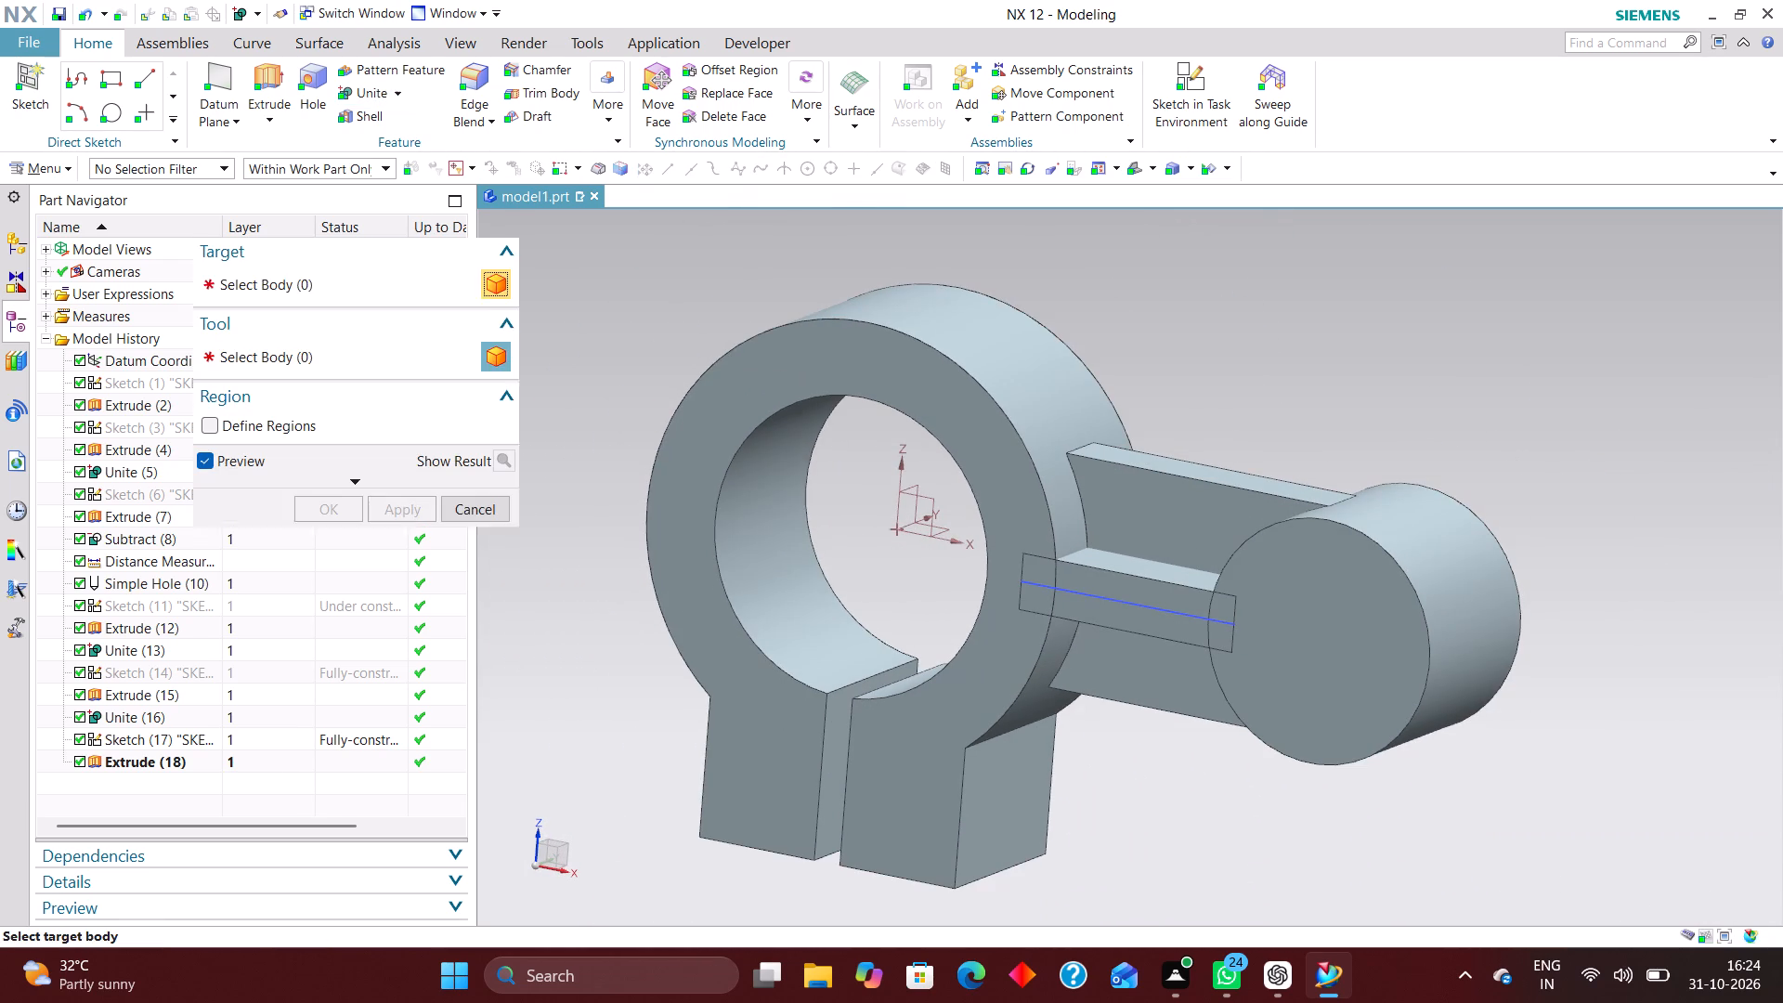
pyautogui.click(918, 381)
pyautogui.click(1113, 608)
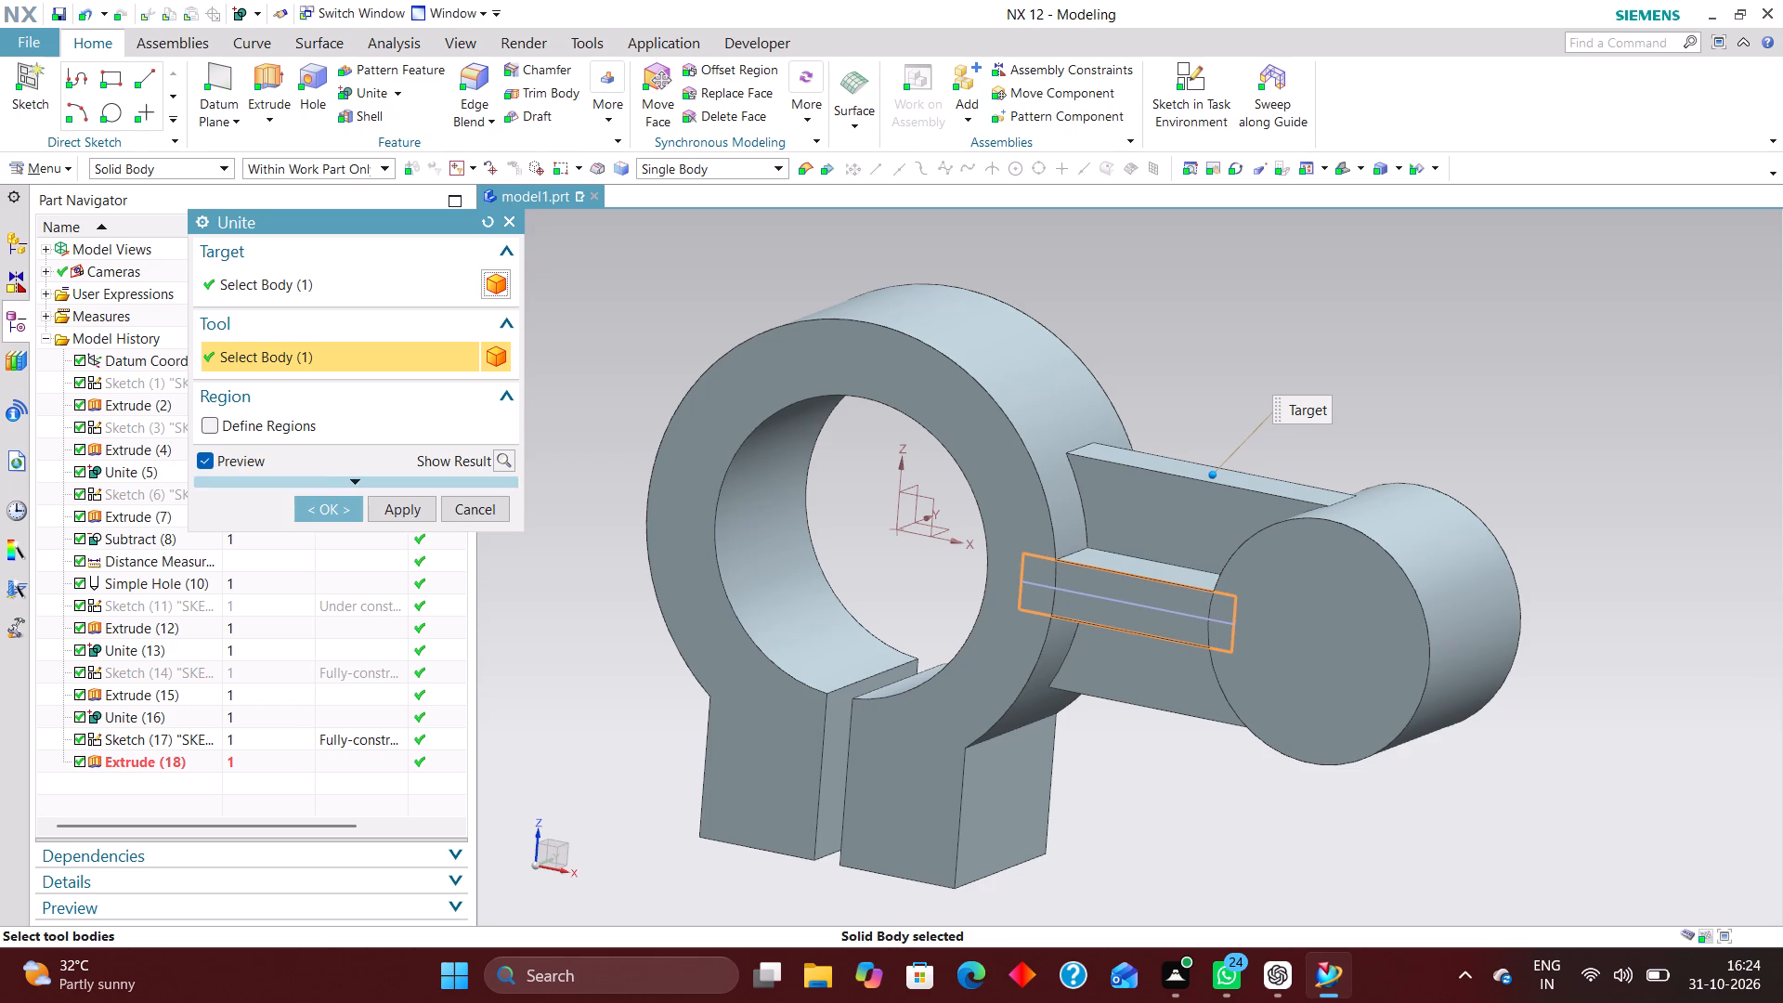
pyautogui.click(339, 510)
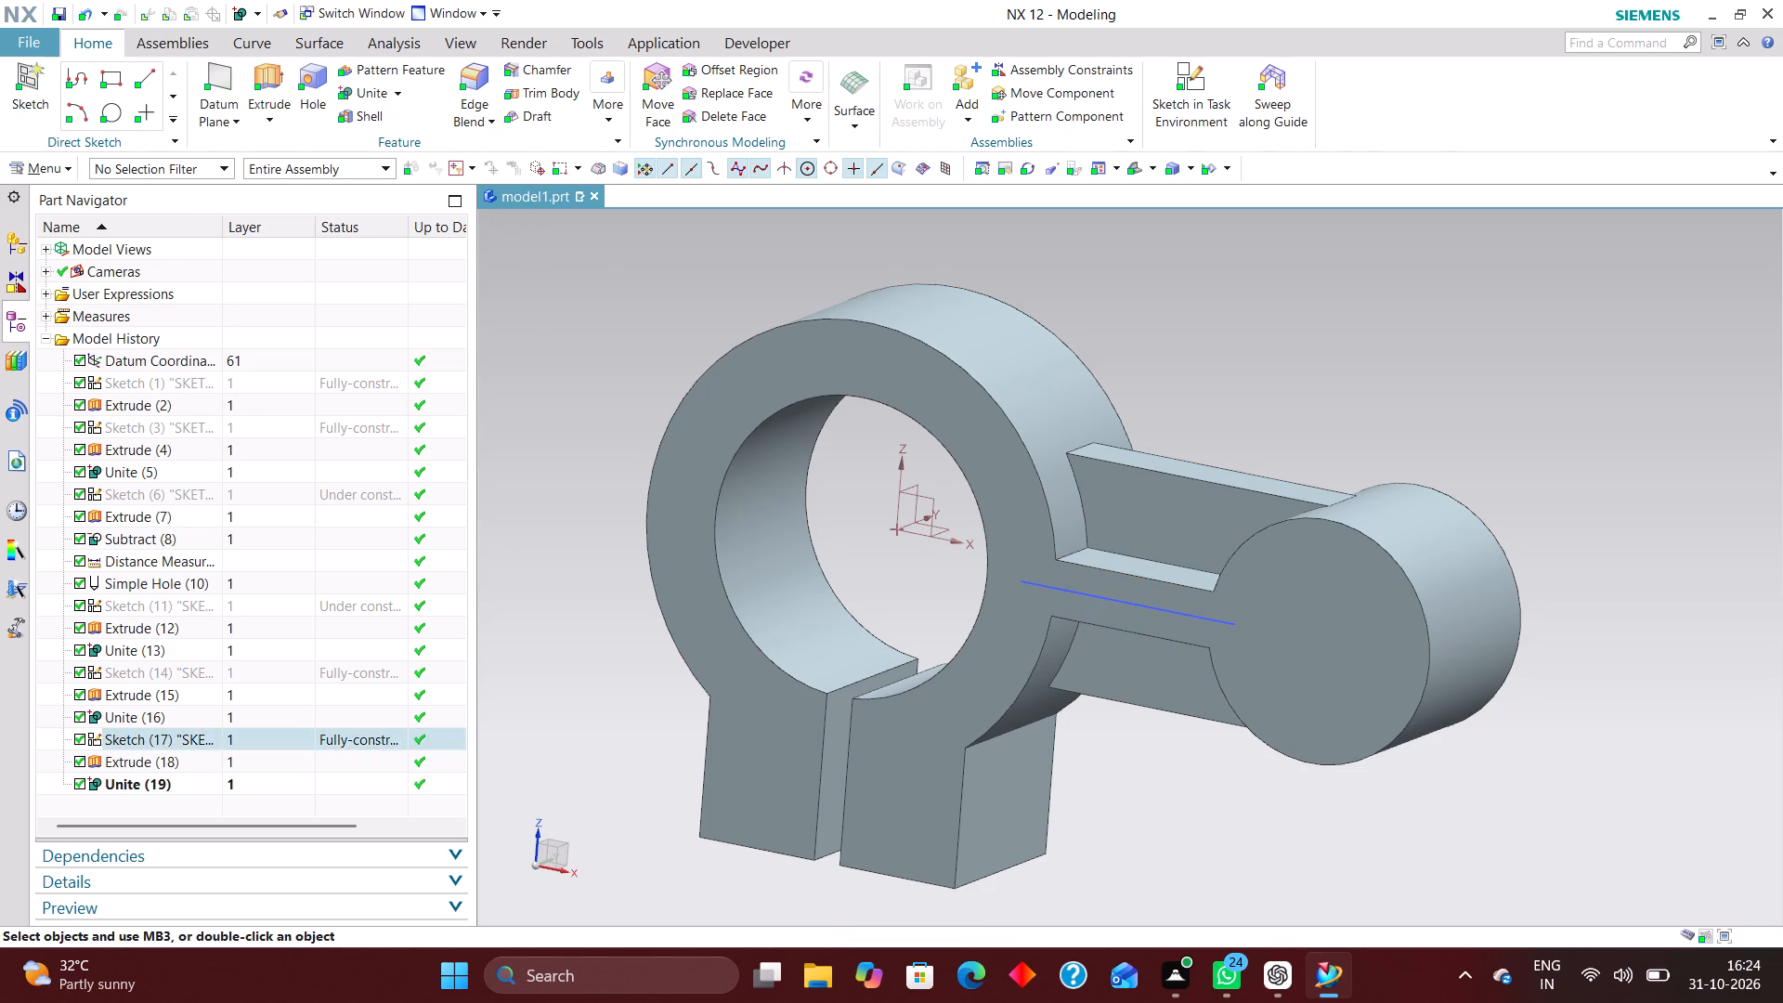
# Hide the rib's sketch.
pyautogui.moveTo(1133, 602); pyautogui.dragTo(1128, 637, button='right')
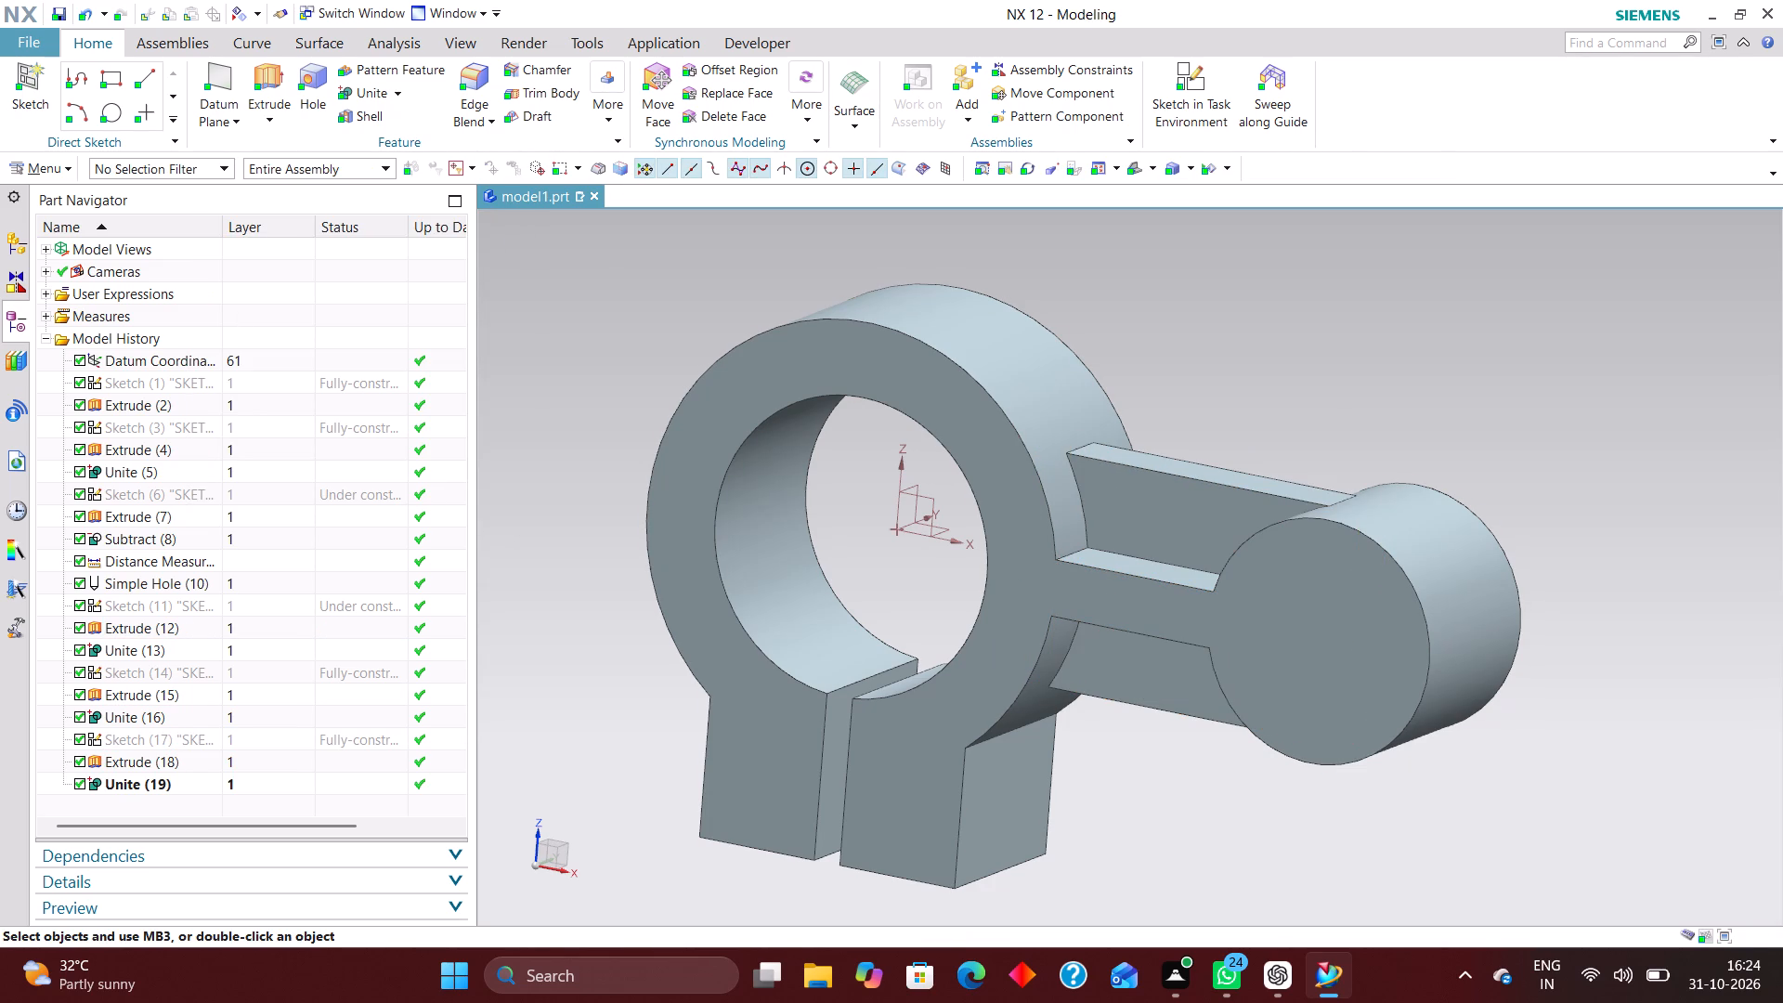
# Cut a simple 28 mm diameter hole through the boss, centred on its circular end face.
pyautogui.click(1129, 169)
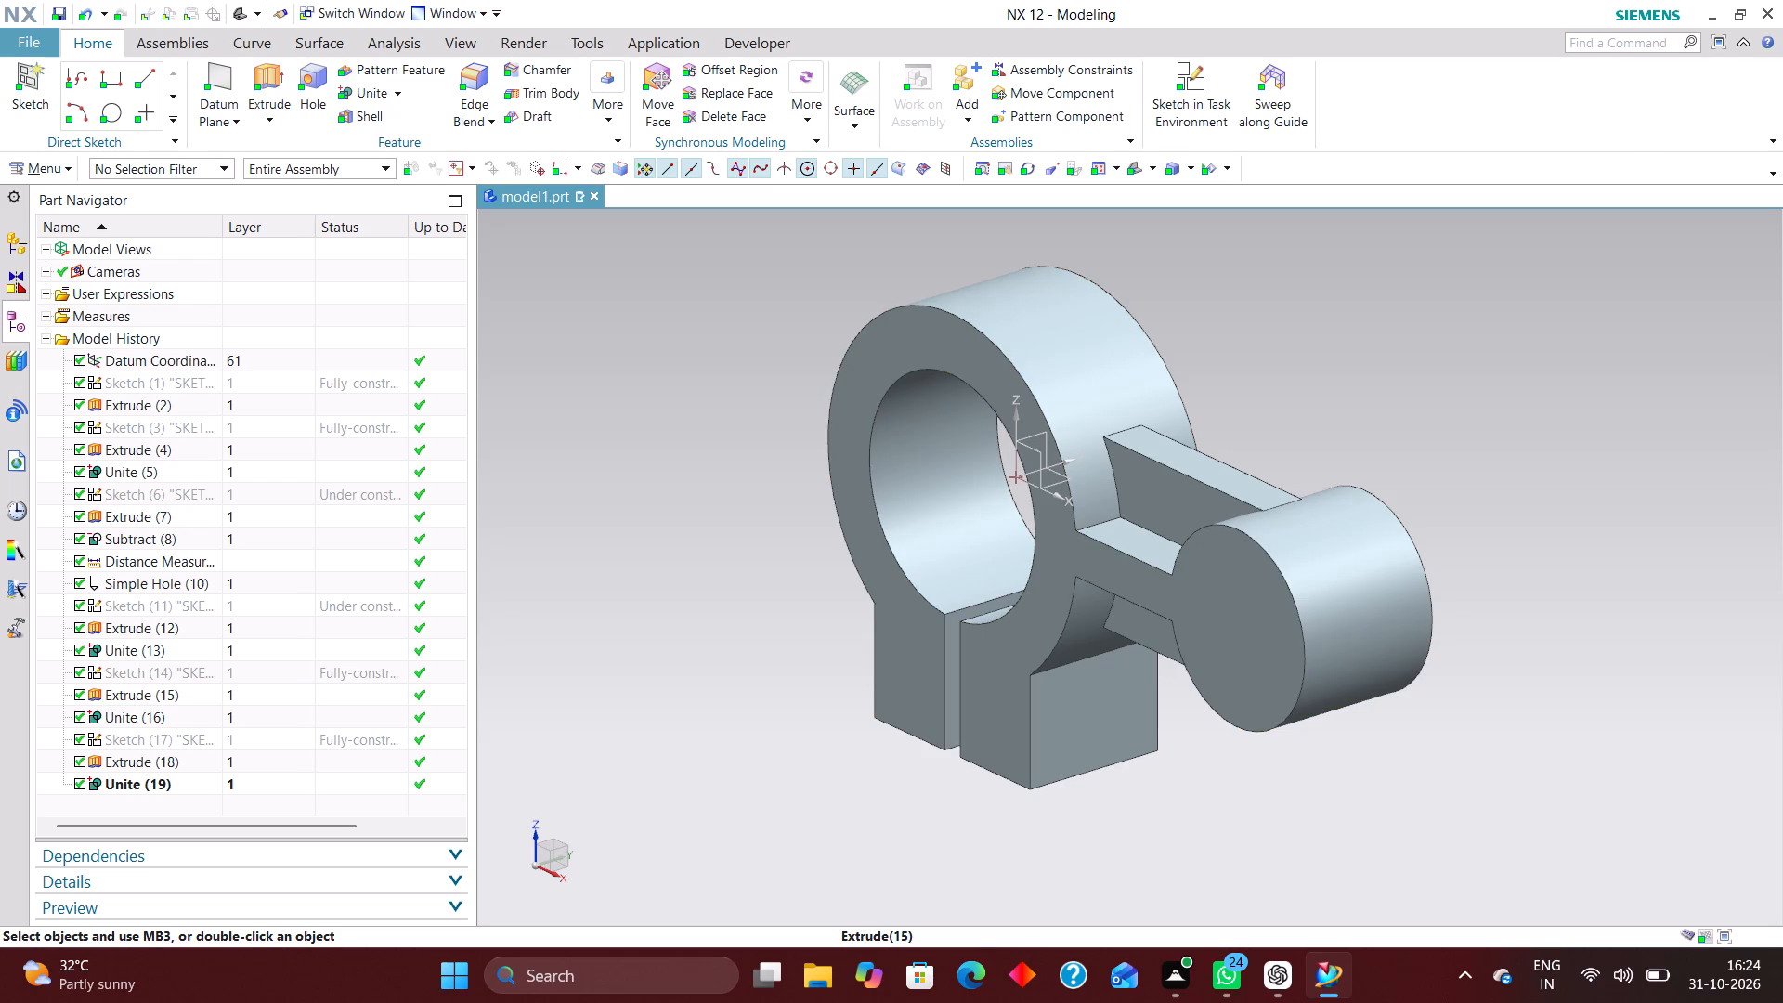
pyautogui.click(319, 71)
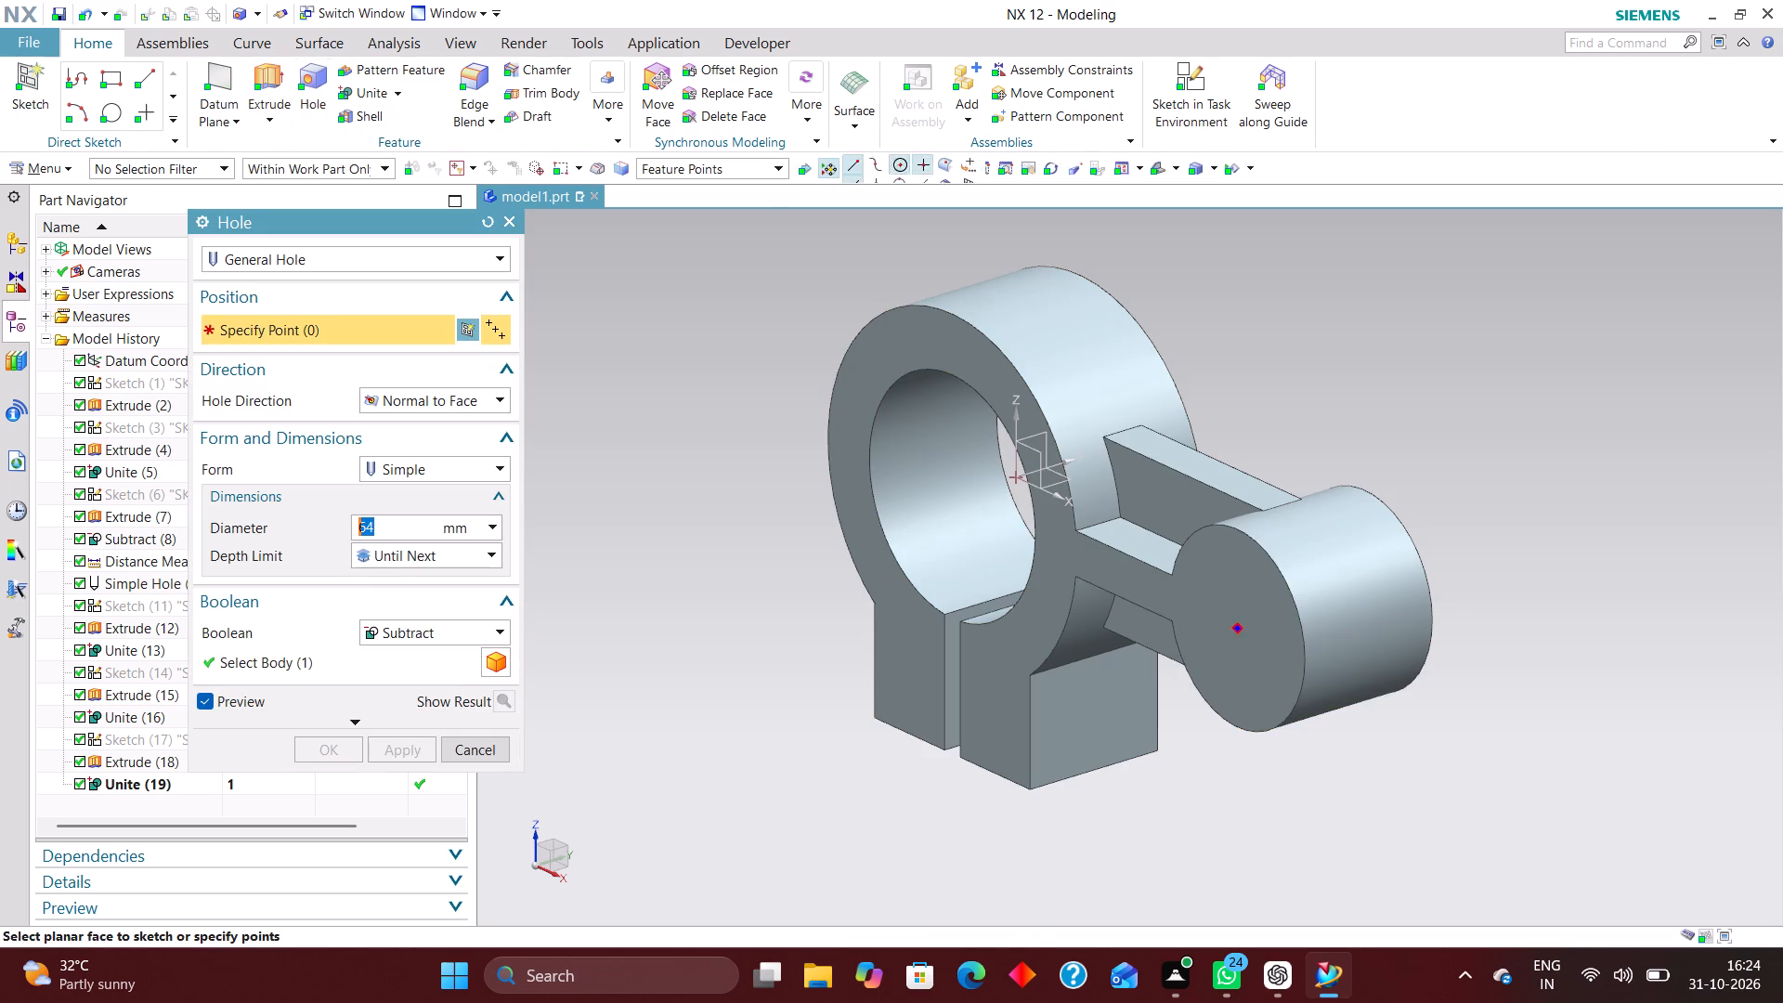
pyautogui.click(1307, 645)
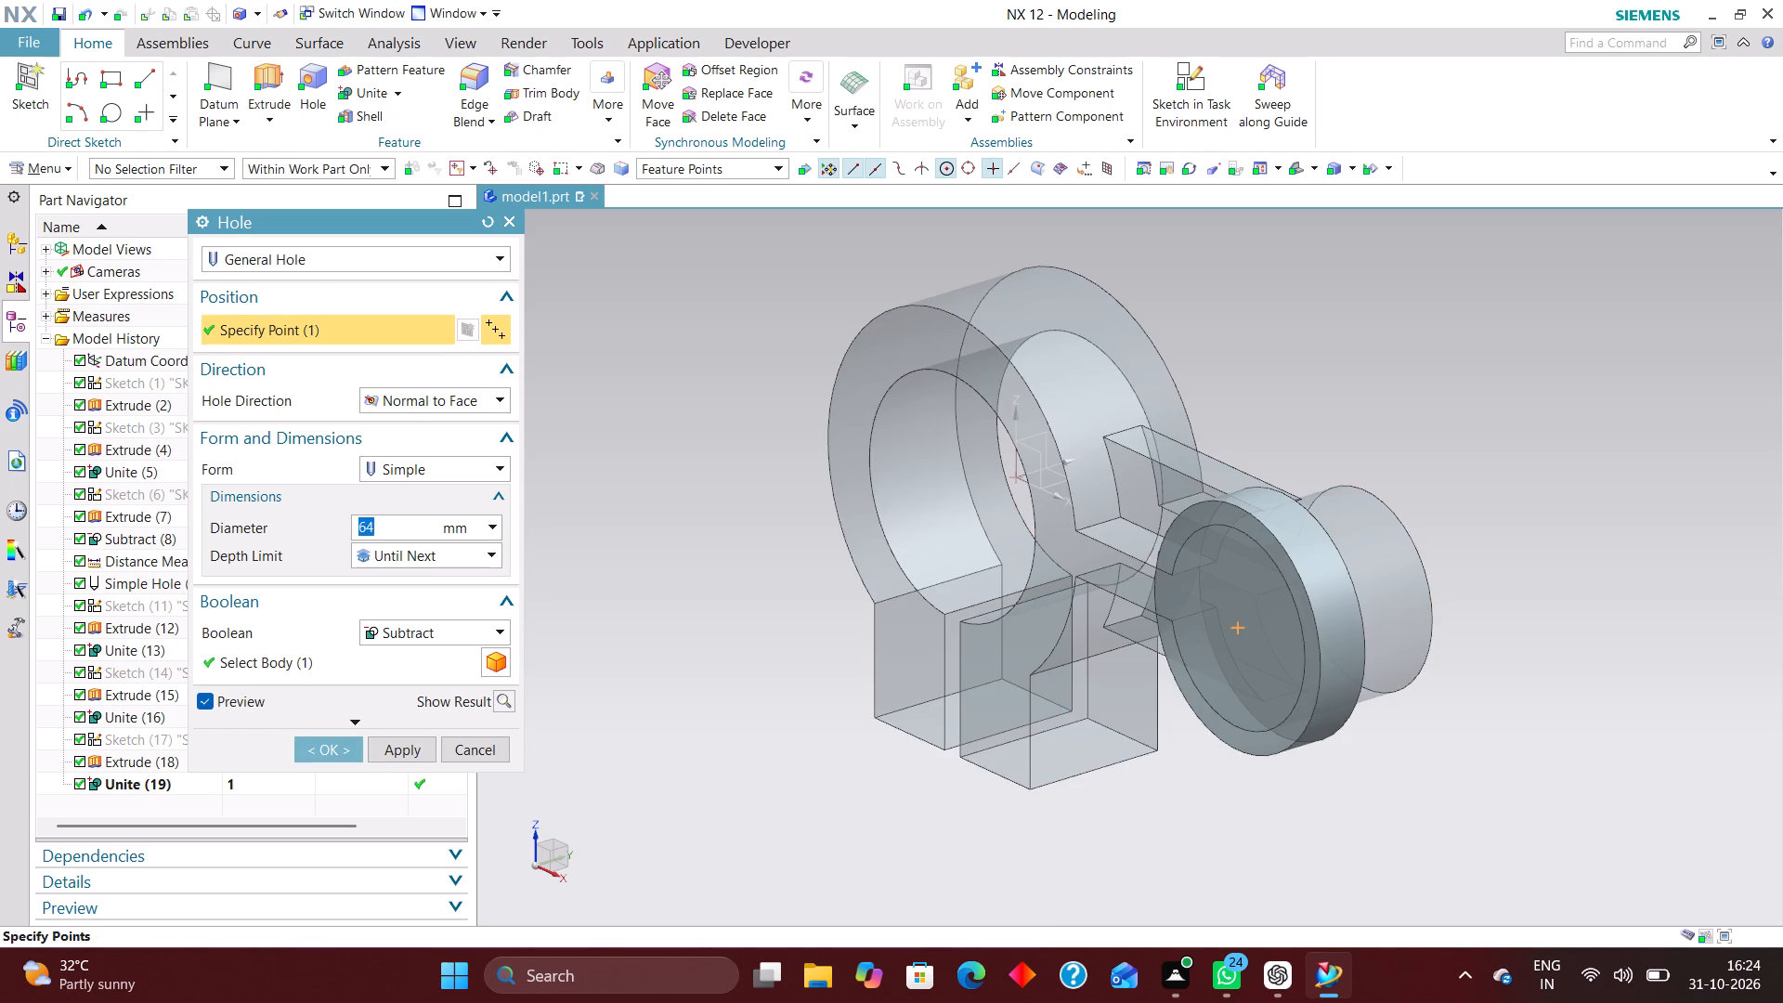
pyautogui.write('28')
pyautogui.press('Return')
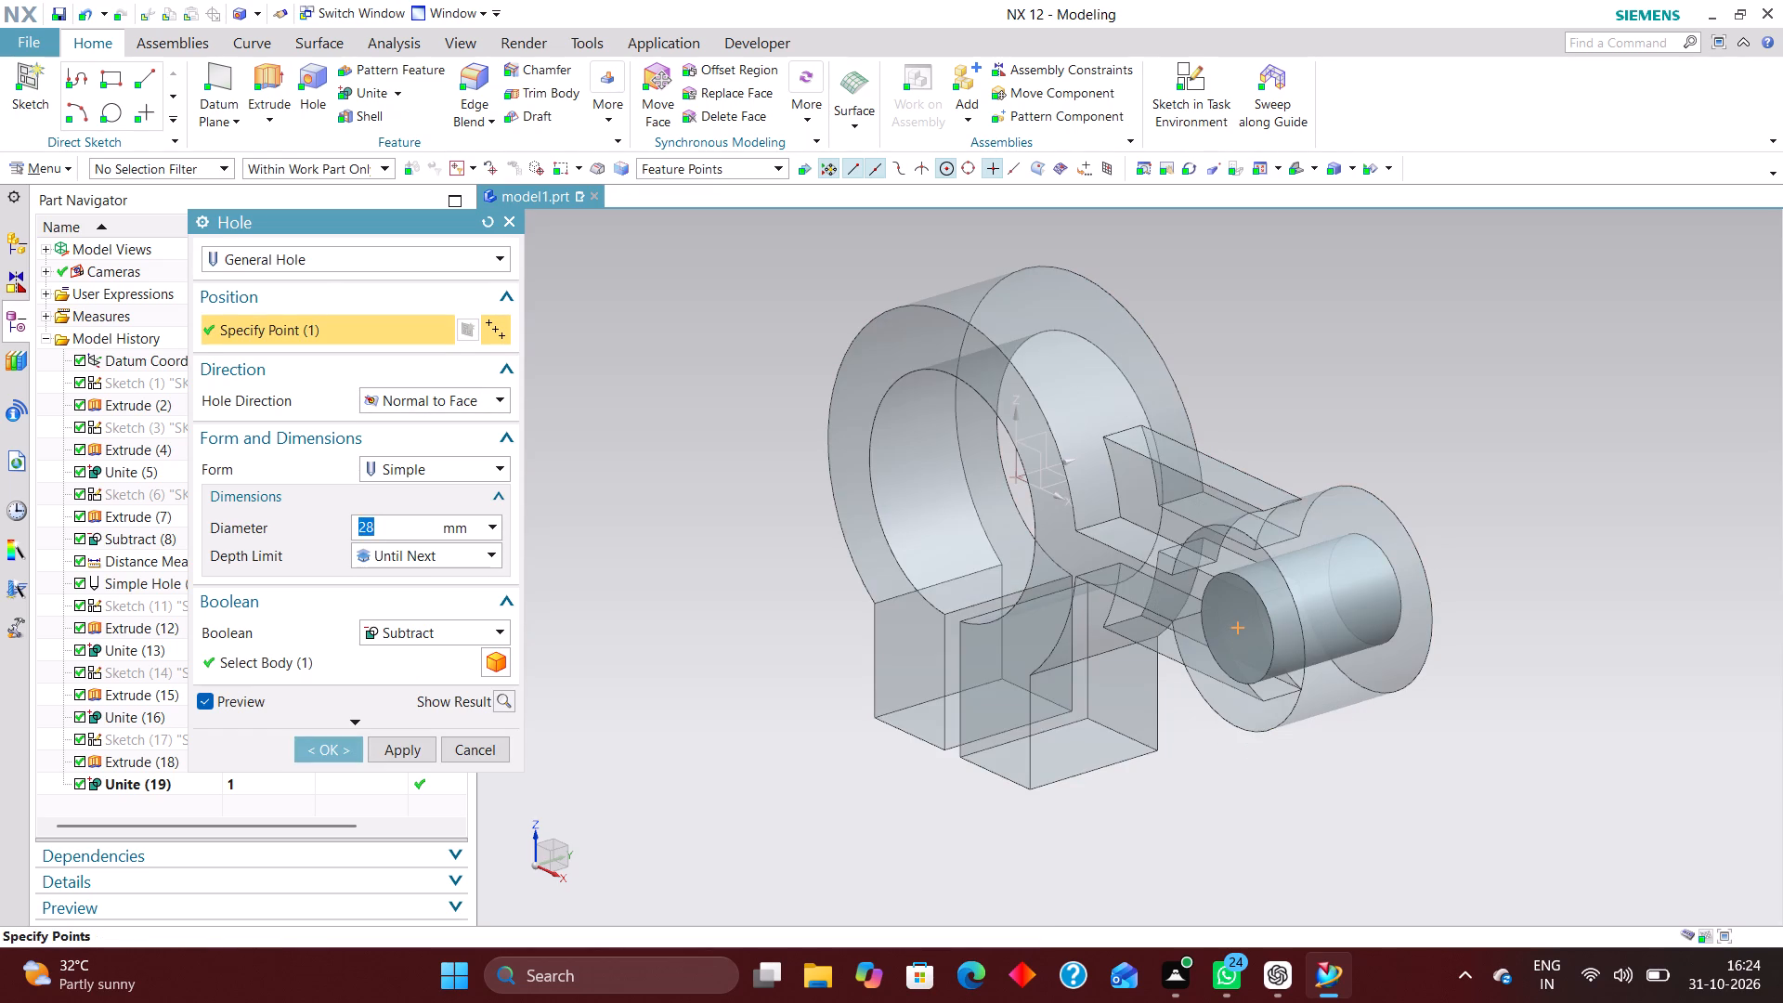
pyautogui.click(332, 752)
# Examine the bracket's boss hole, side plate, rib and clamp lugs in front, top, side and rotated views.
pyautogui.moveTo(1410, 834); pyautogui.dragTo(1472, 795, button='middle')
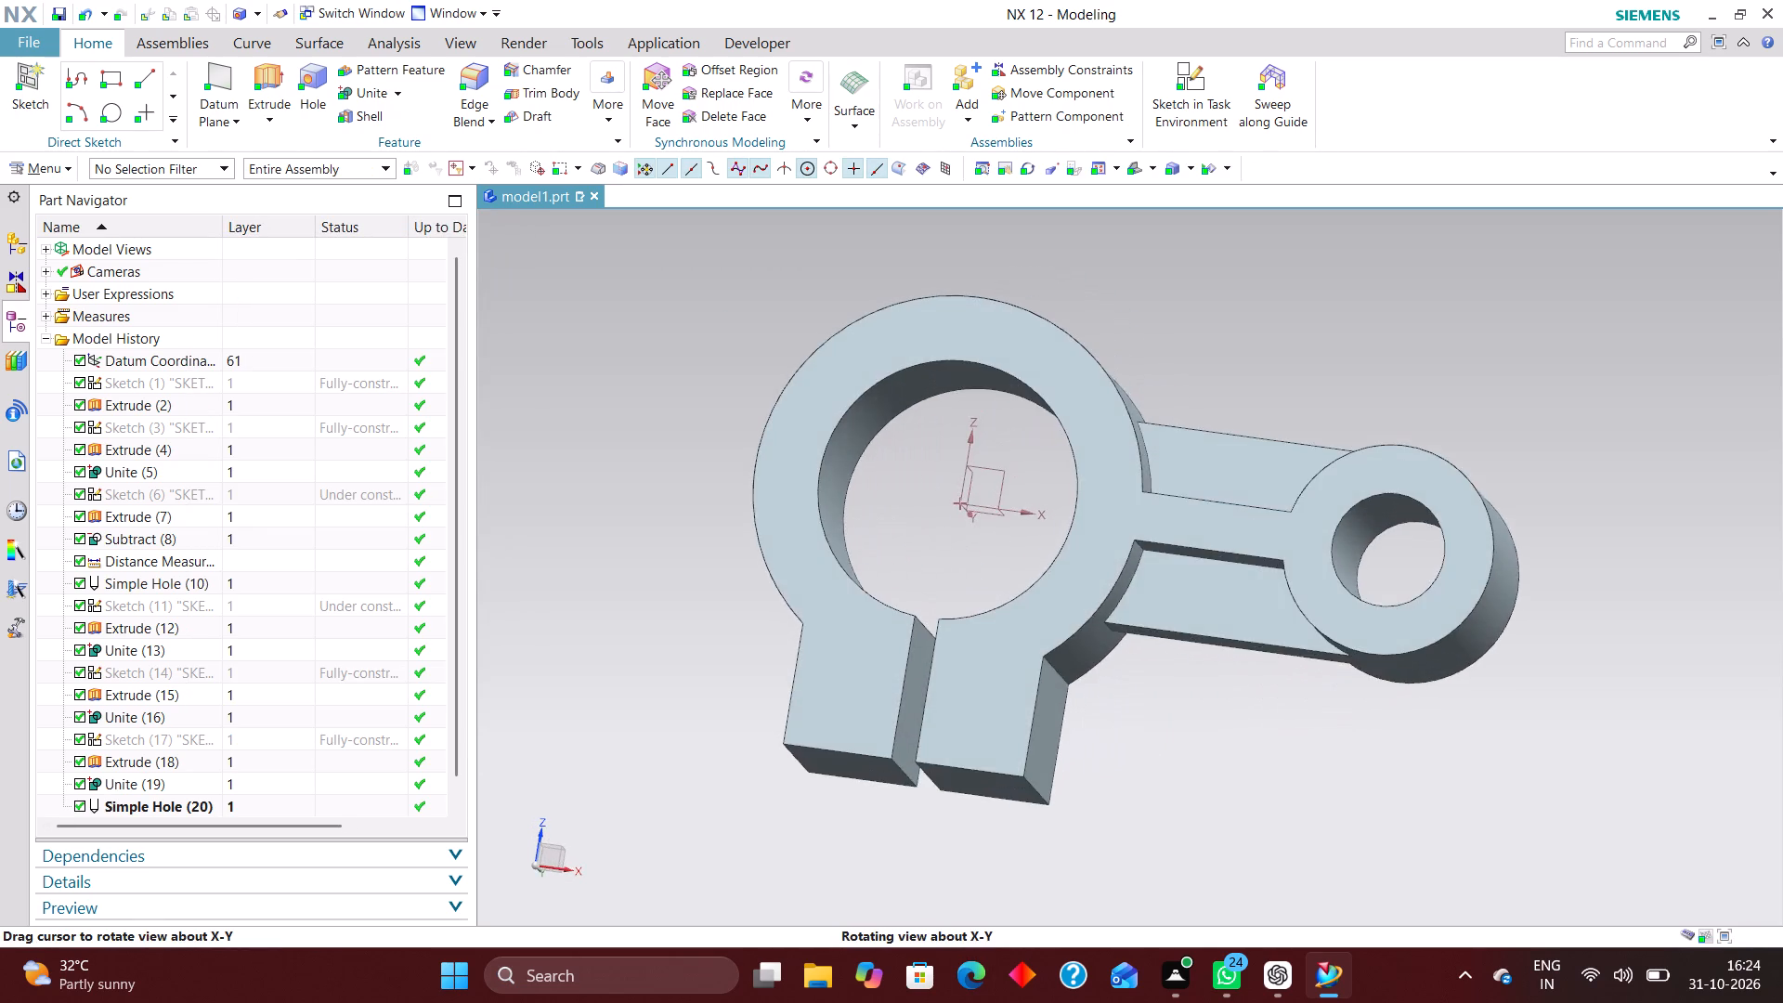
pyautogui.moveTo(1472, 795); pyautogui.dragTo(1592, 669, button='middle')
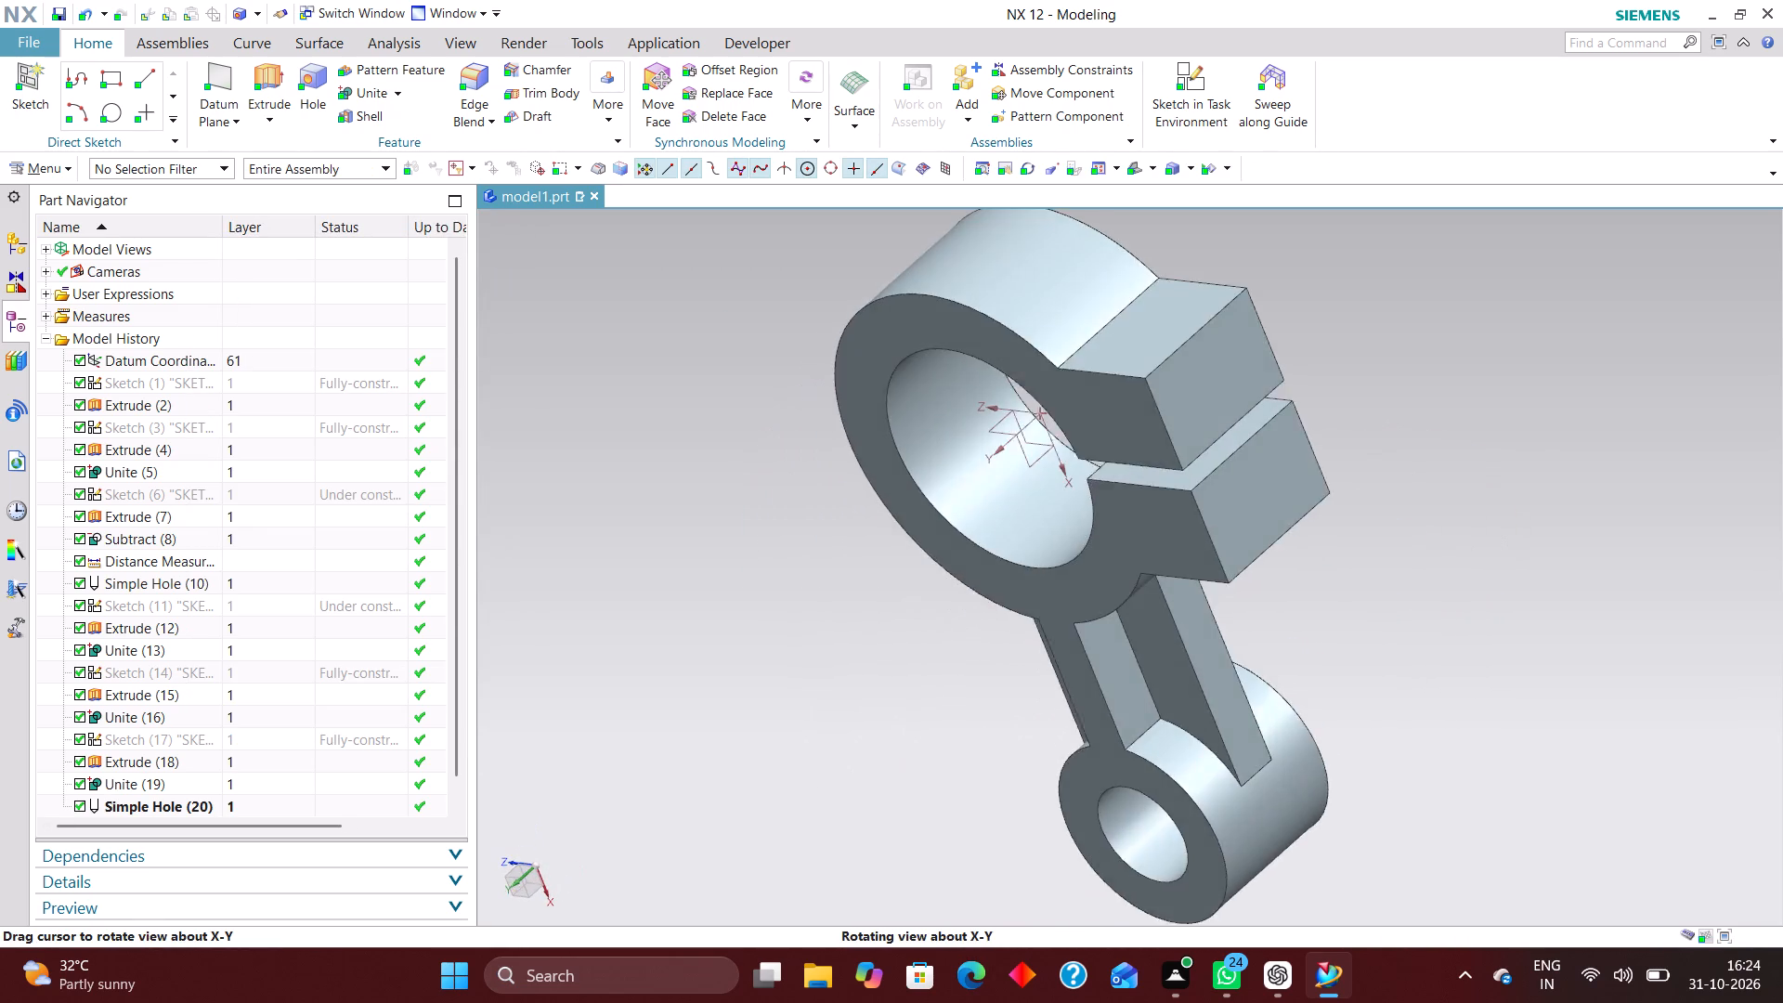
pyautogui.moveTo(1592, 669); pyautogui.dragTo(1399, 808, button='middle')
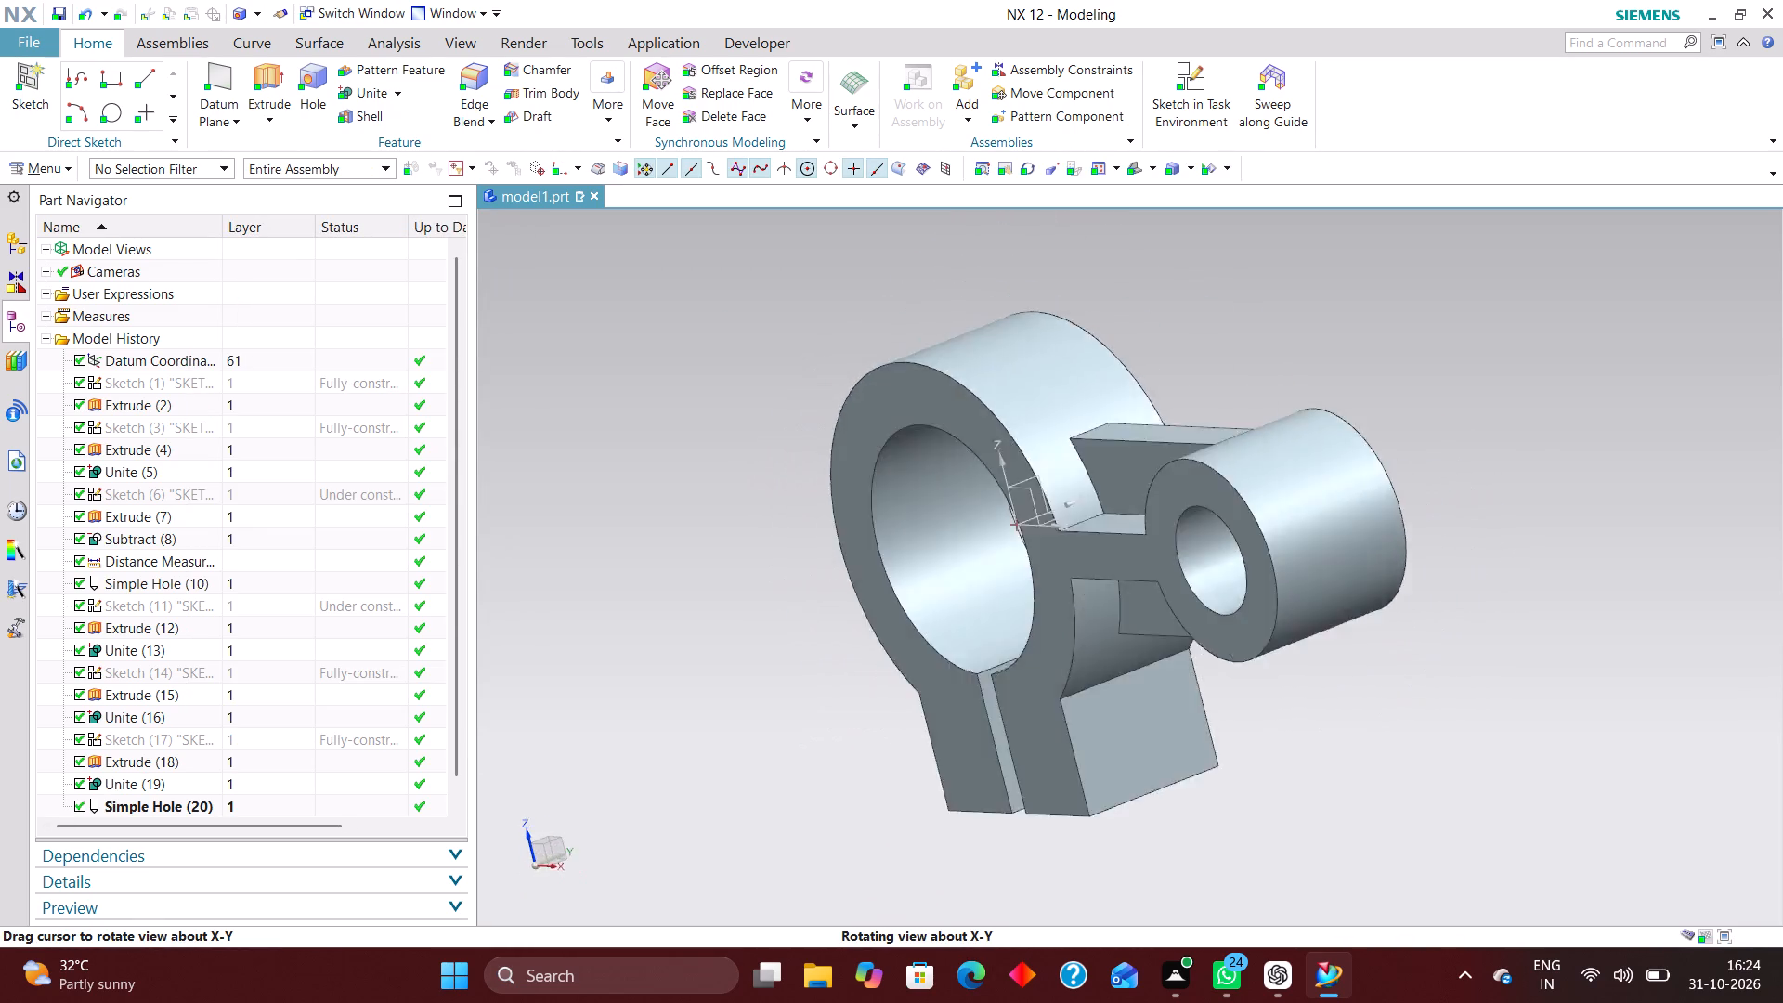
pyautogui.moveTo(1399, 808); pyautogui.dragTo(1424, 853, button='middle')
pyautogui.scroll(1, 1482, 821)
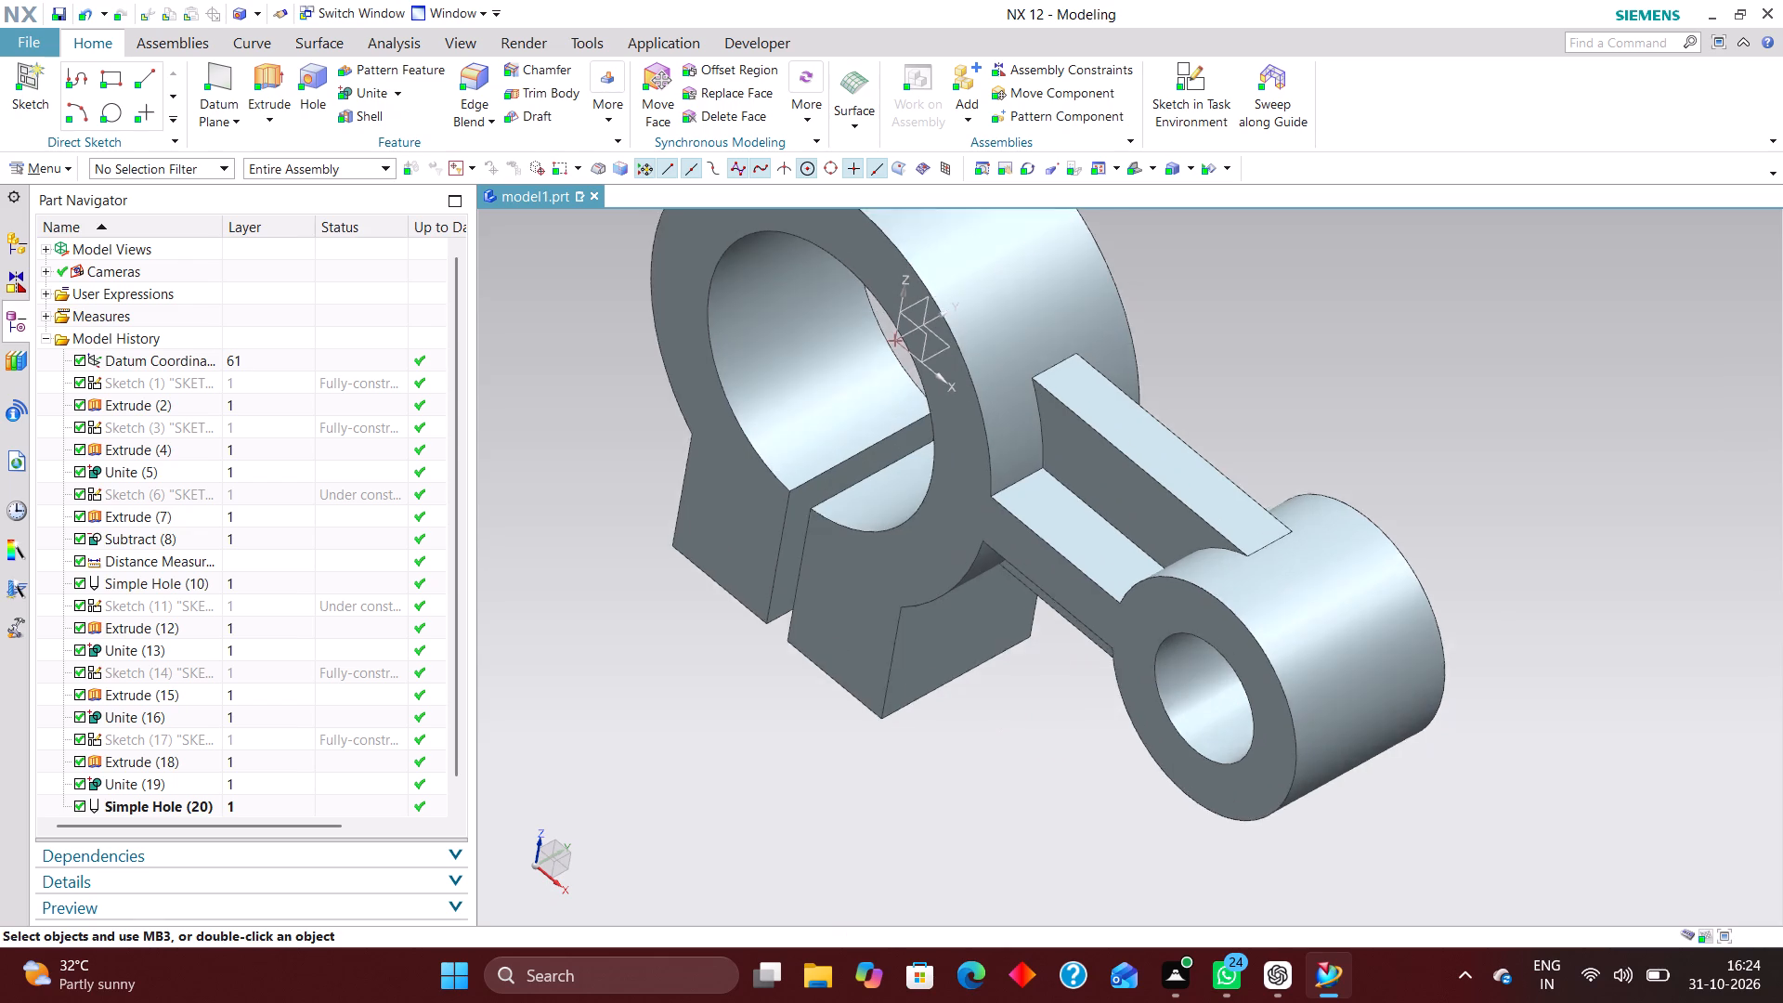
pyautogui.moveTo(1483, 830); pyautogui.dragTo(1579, 820, button='middle')
pyautogui.rightClick(1602, 798)
pyautogui.moveTo(1602, 796); pyautogui.dragTo(1257, 784, button='right')
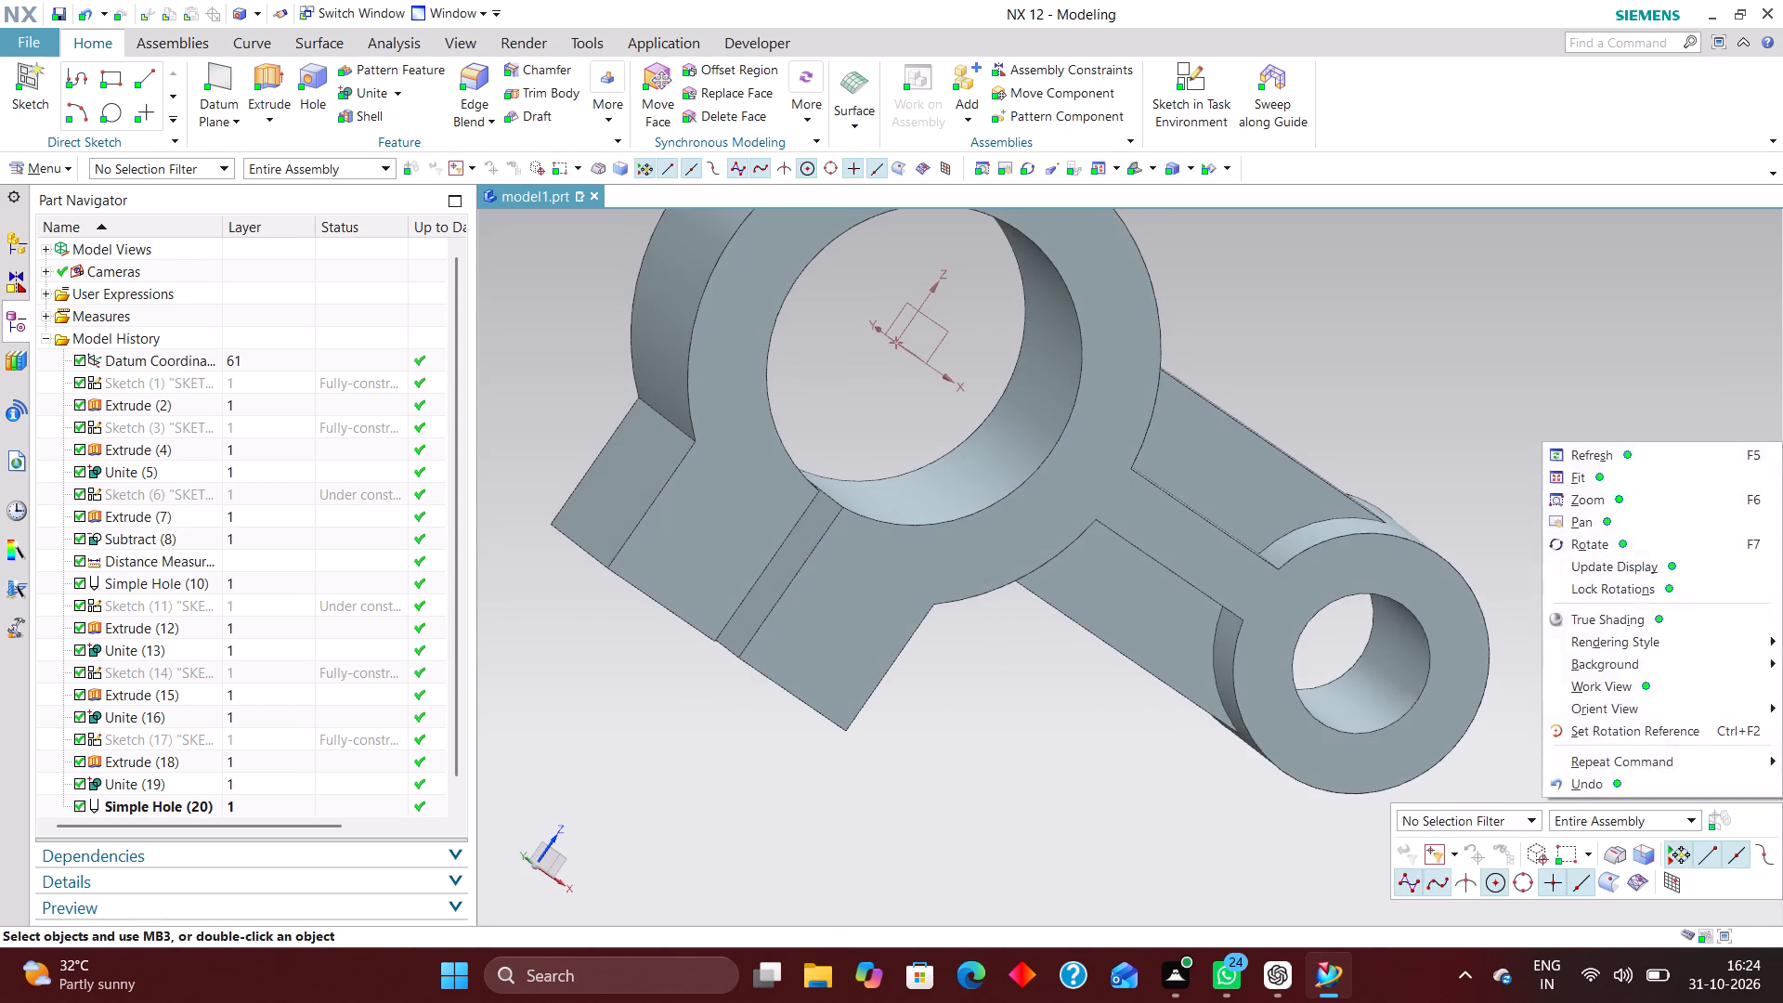
pyautogui.click(1211, 867)
pyautogui.click(1617, 523)
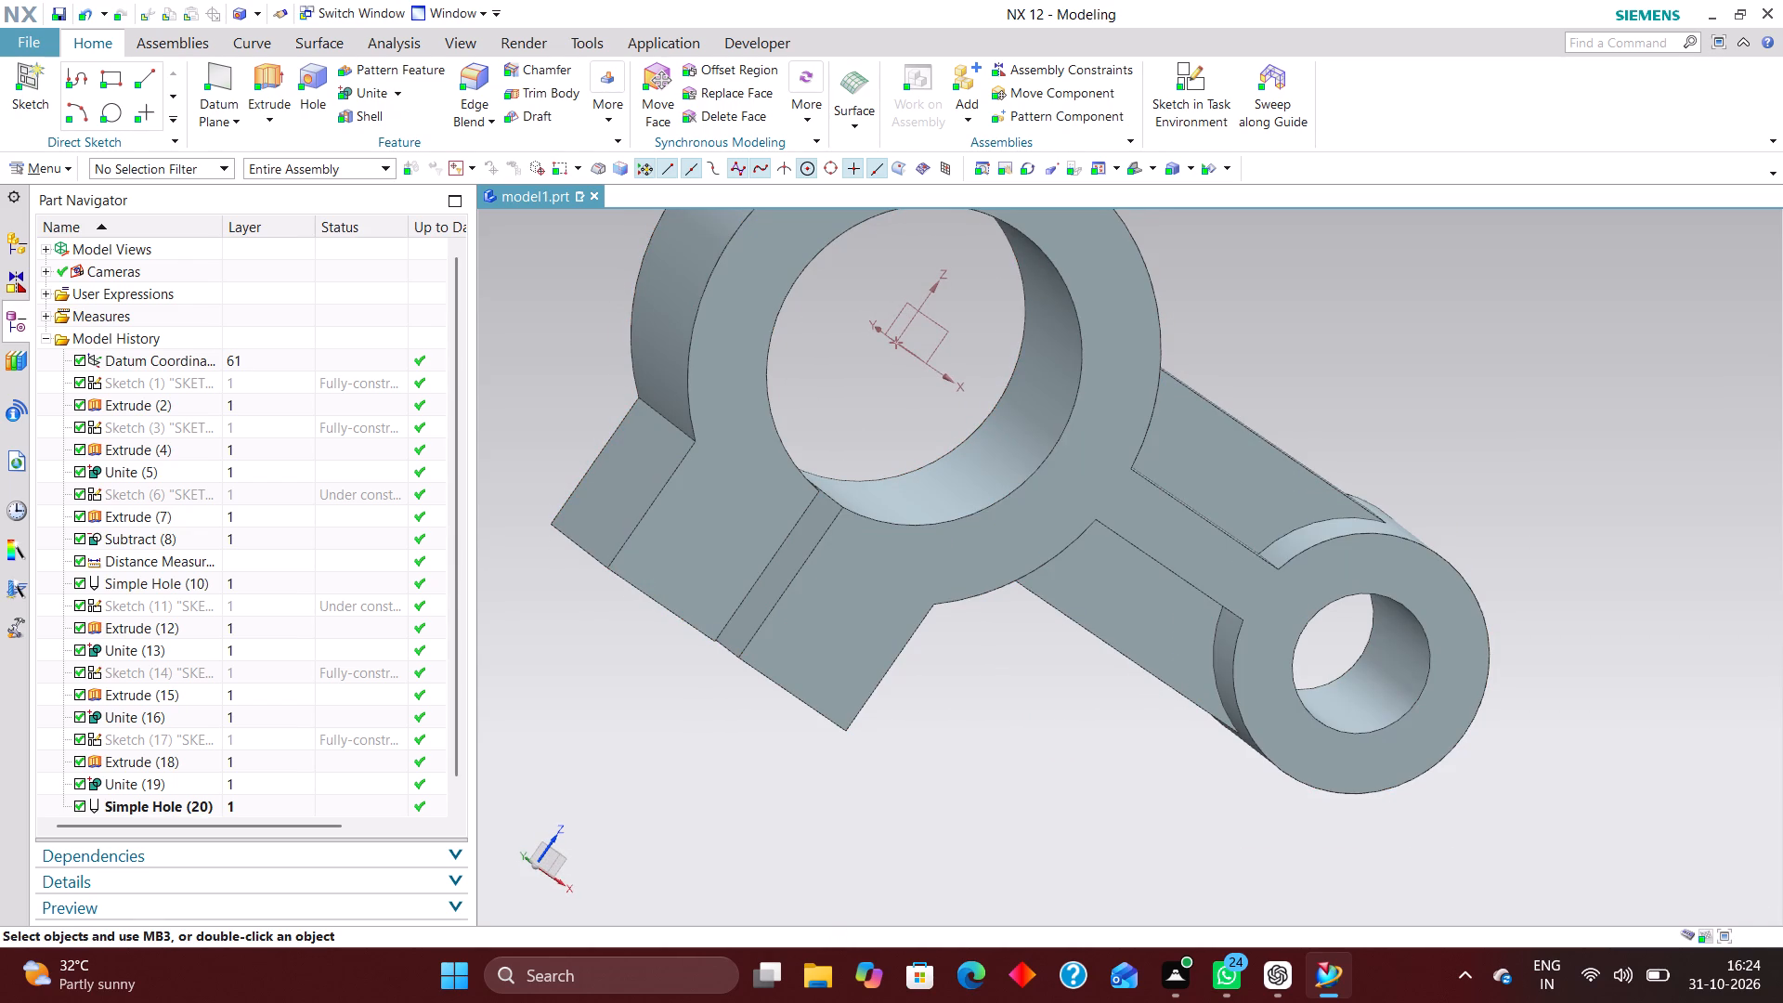
pyautogui.click(1631, 611)
pyautogui.moveTo(1634, 462); pyautogui.dragTo(1453, 452, button='right')
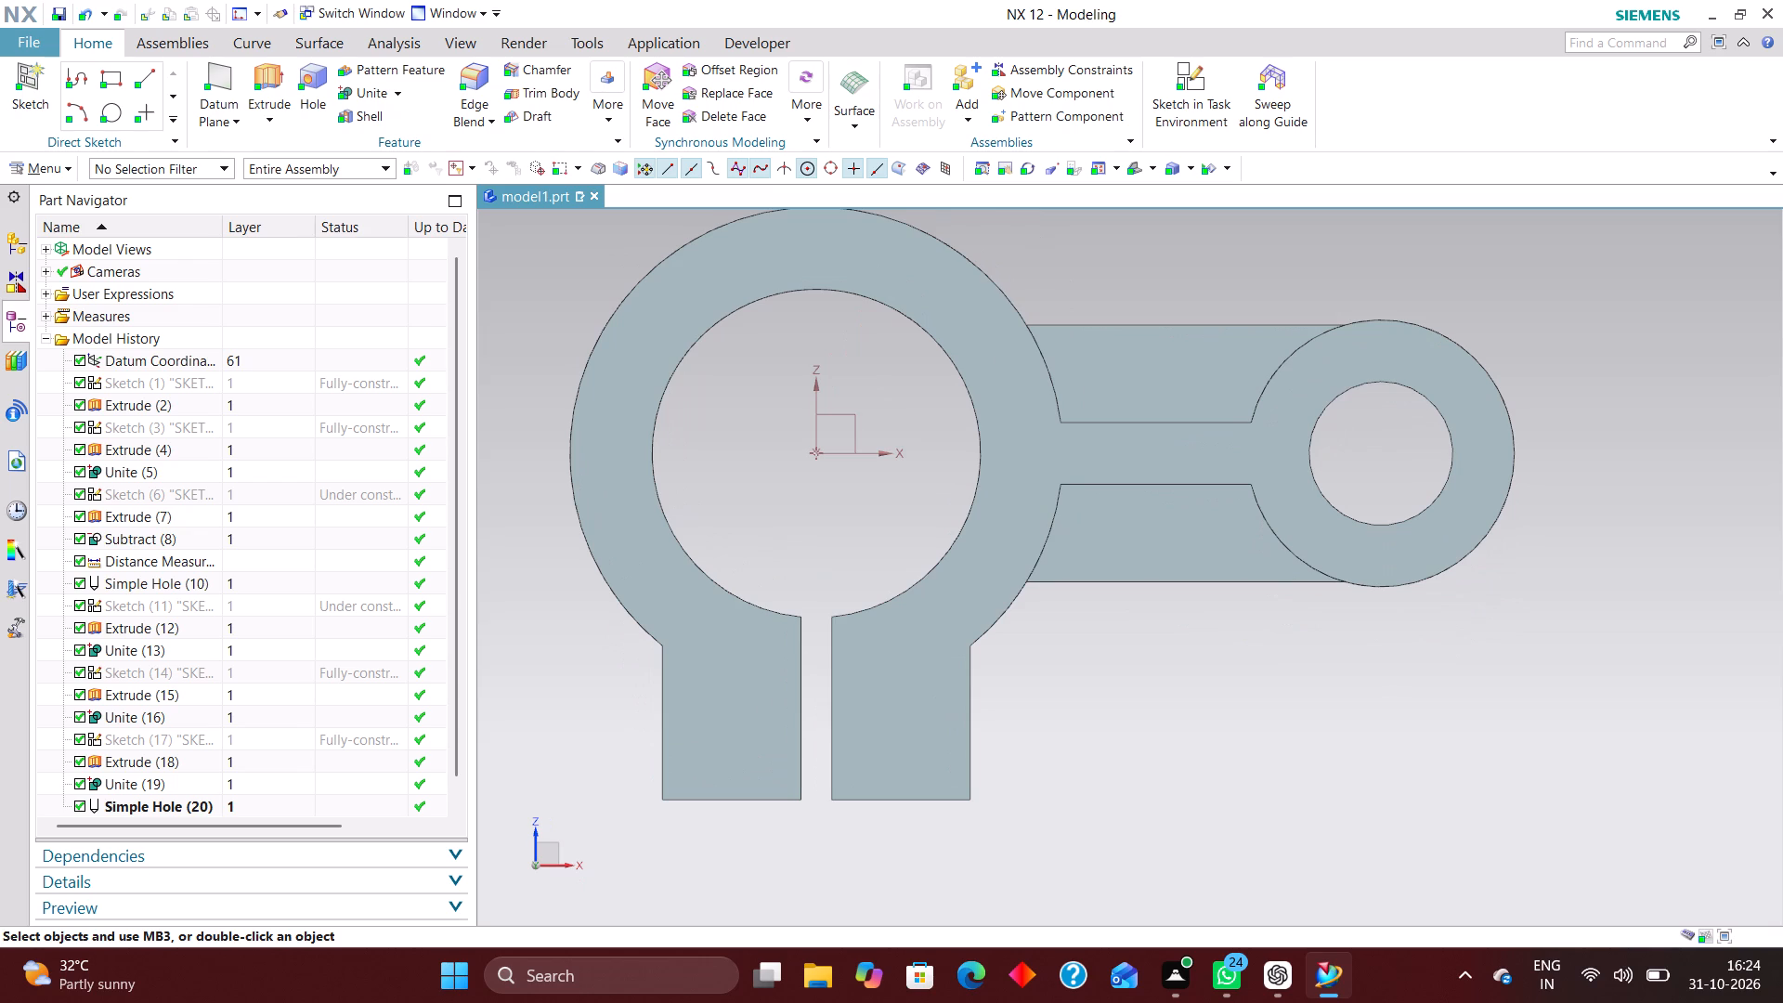
pyautogui.moveTo(1550, 652); pyautogui.dragTo(1528, 734, button='middle')
pyautogui.middleClick(1529, 766)
pyautogui.middleClick(1530, 773)
pyautogui.moveTo(1530, 778); pyautogui.dragTo(1530, 797, button='middle')
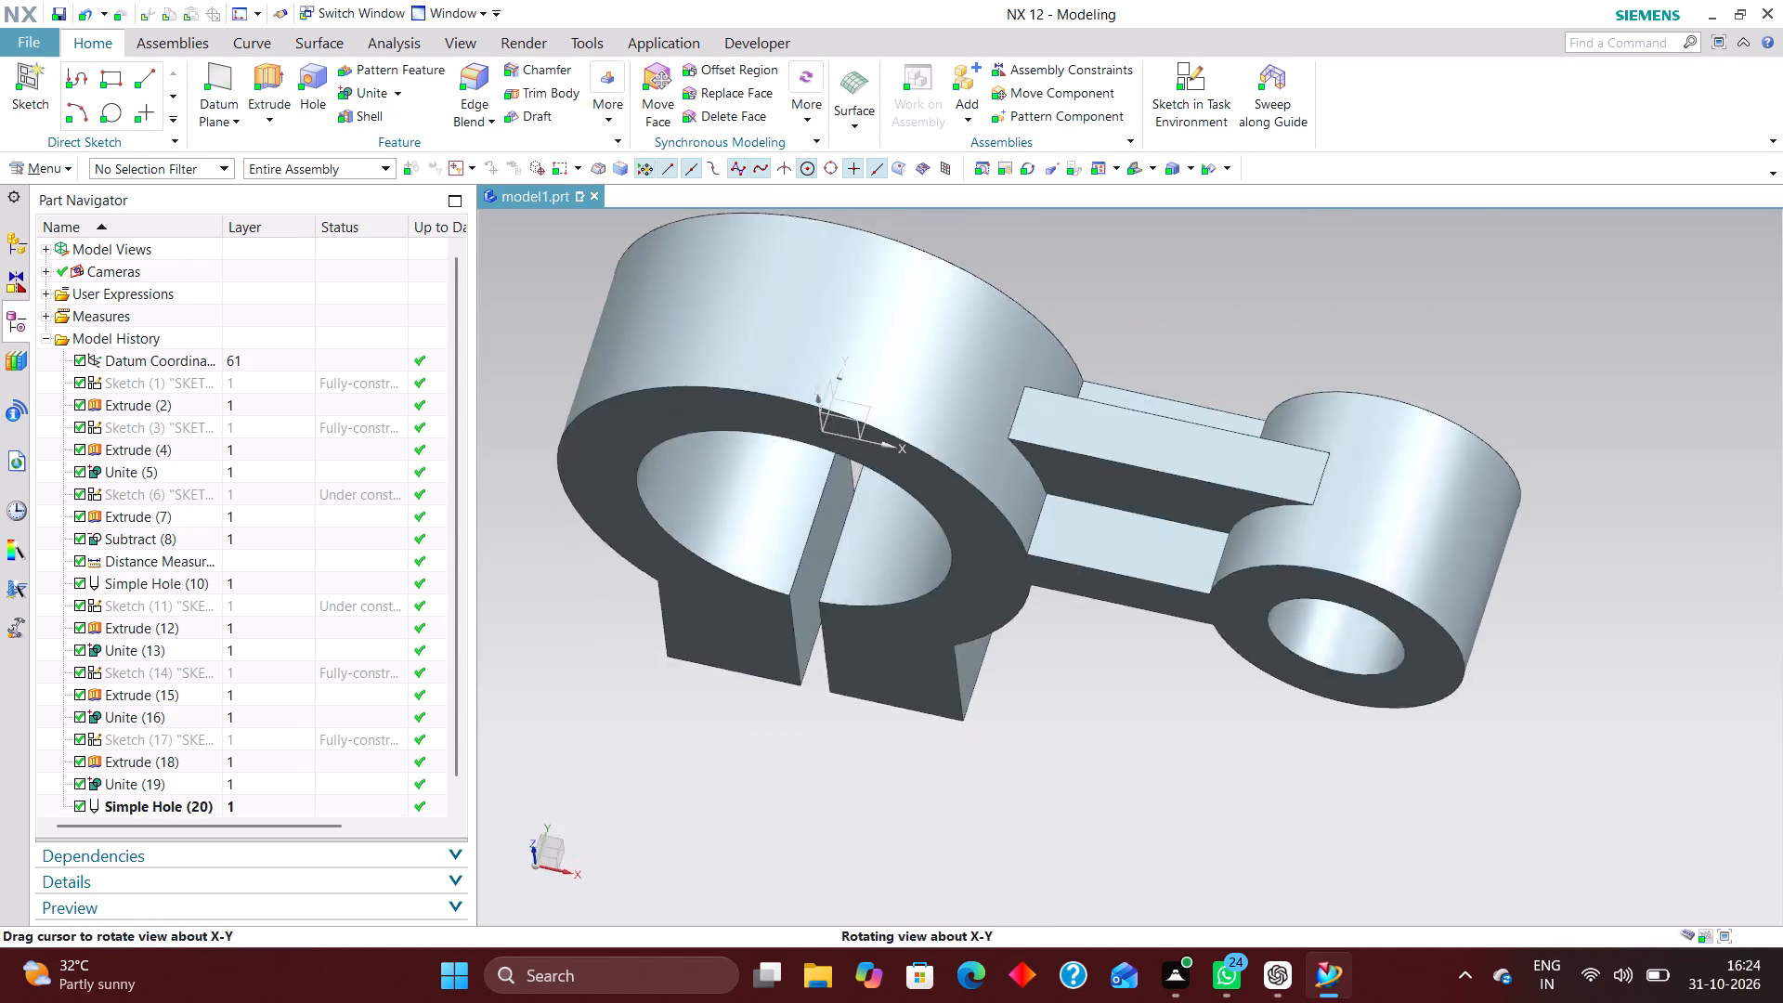
pyautogui.moveTo(1530, 797); pyautogui.dragTo(1556, 843, button='middle')
pyautogui.moveTo(1640, 830); pyautogui.dragTo(1570, 829, button='right')
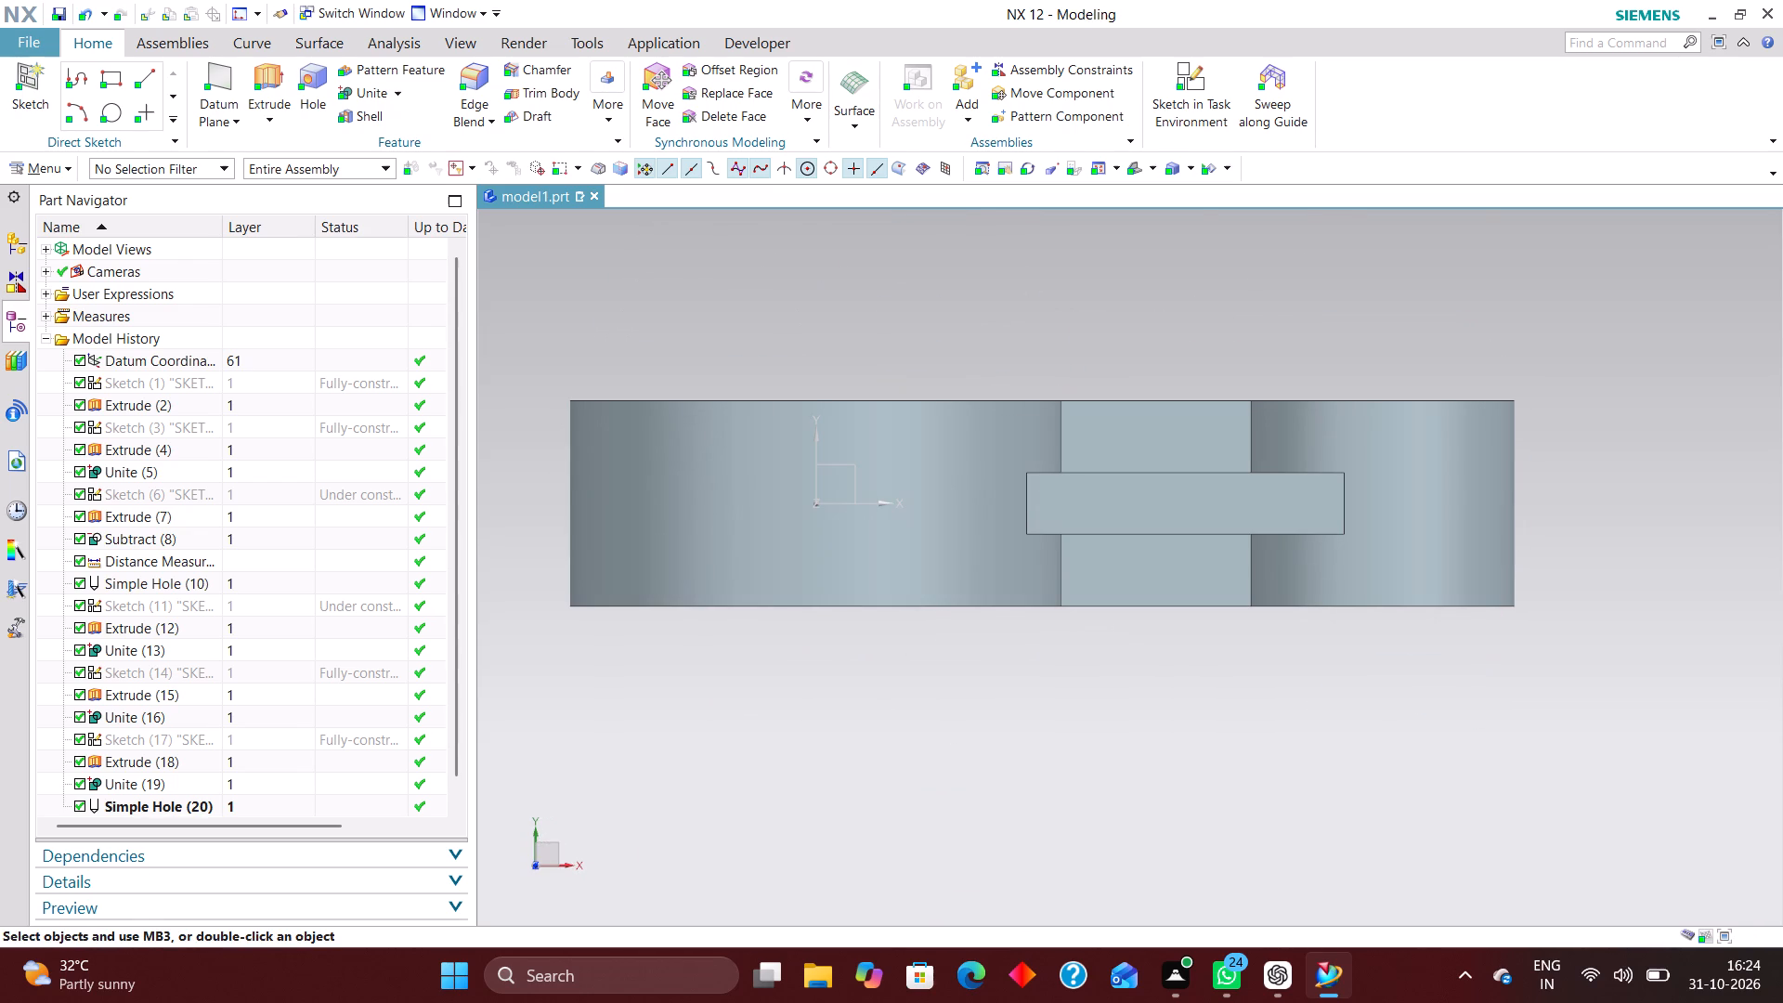
pyautogui.moveTo(1631, 853); pyautogui.dragTo(1633, 740, button='middle')
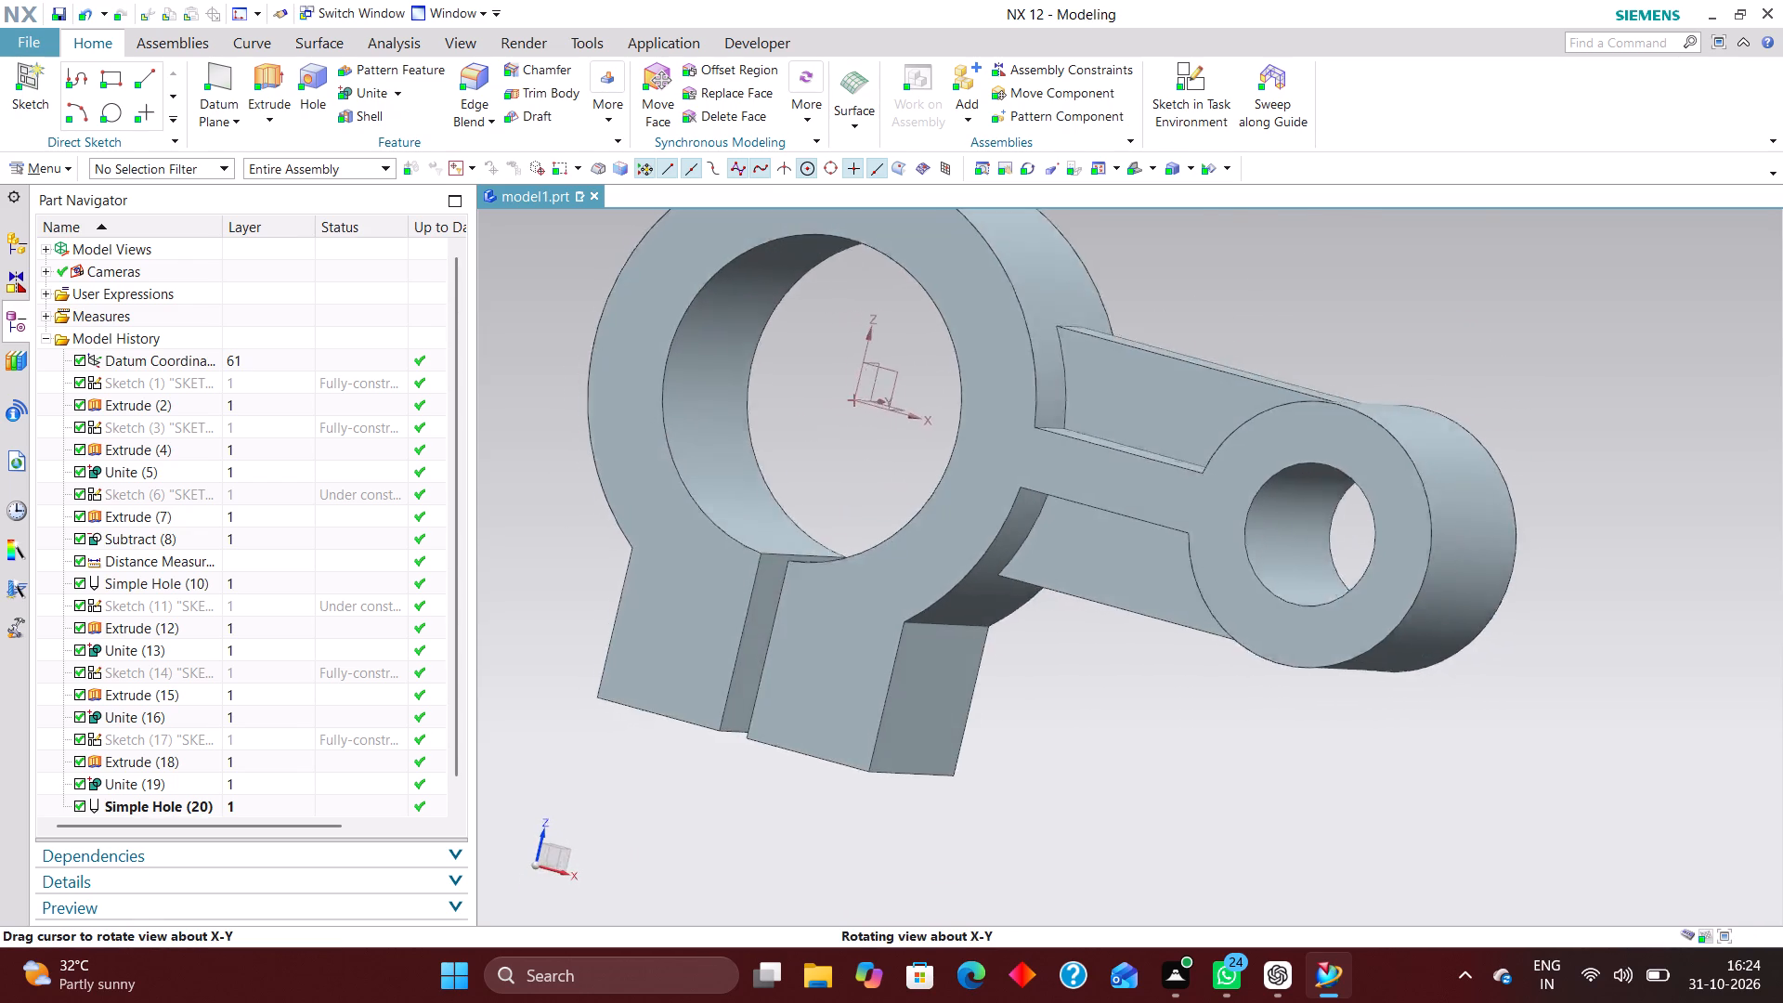
pyautogui.moveTo(1633, 740); pyautogui.dragTo(1532, 734, button='middle')
pyautogui.moveTo(1605, 727); pyautogui.dragTo(1462, 734, button='right')
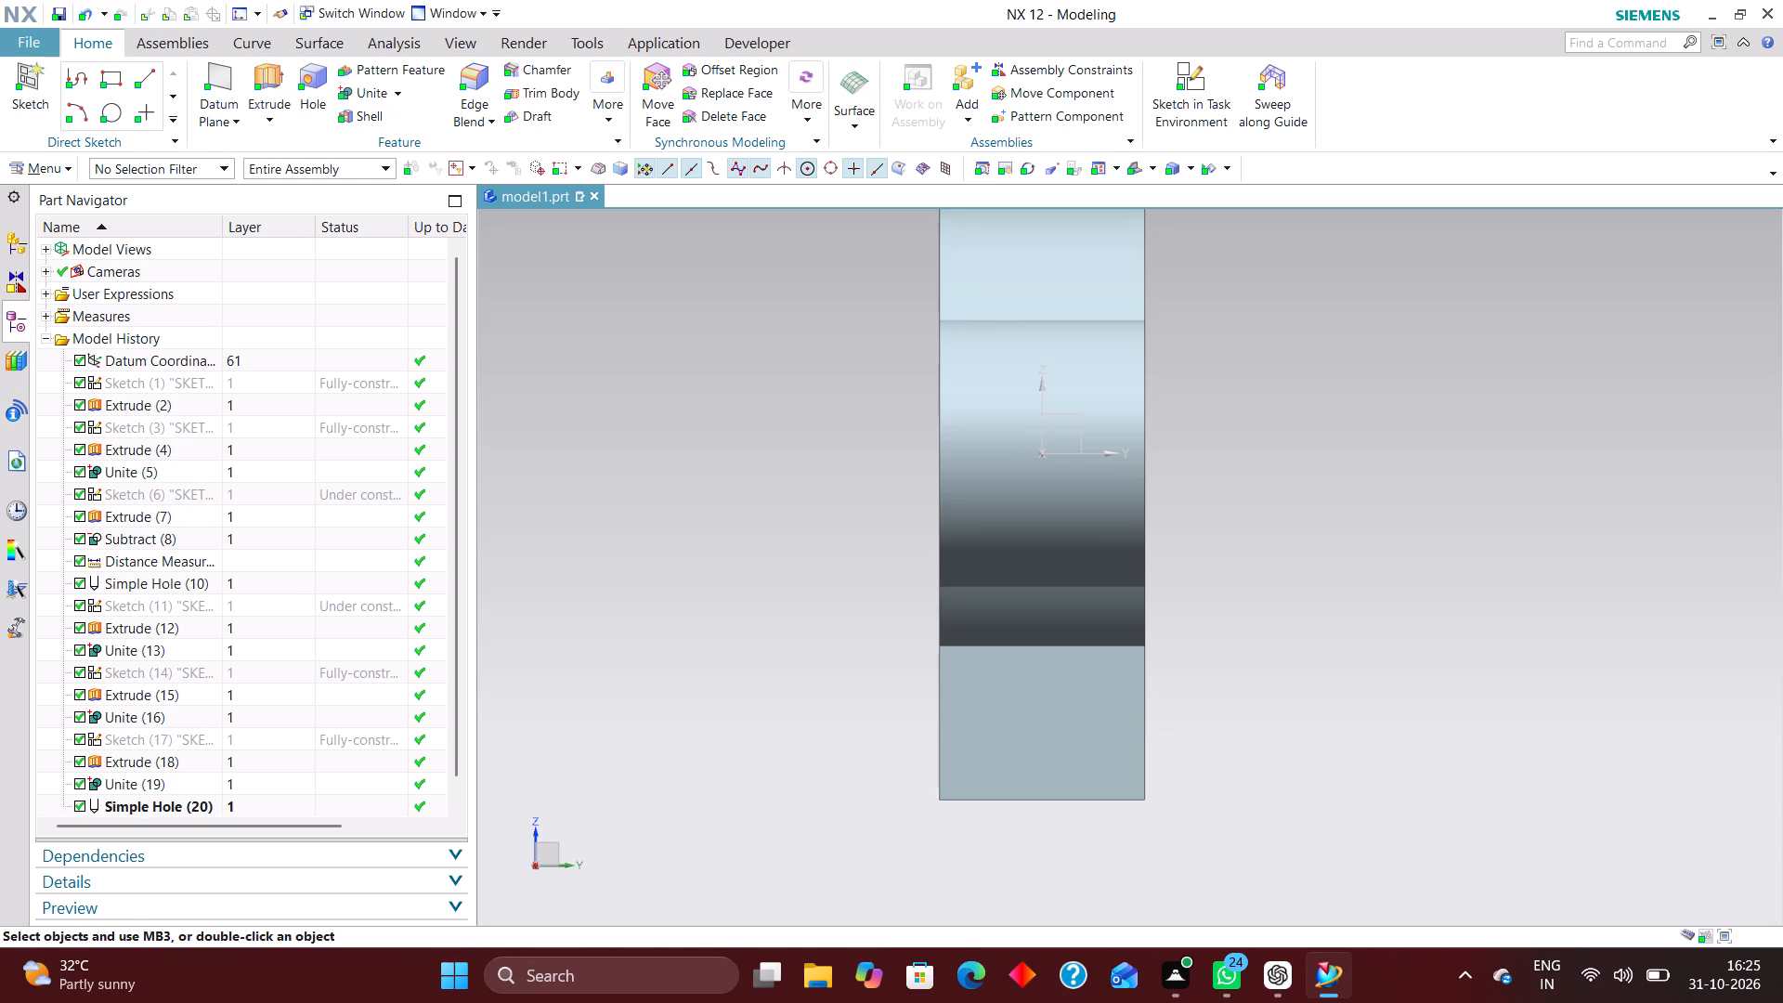
pyautogui.scroll(1, 1452, 763)
pyautogui.moveTo(1464, 771); pyautogui.dragTo(1670, 757, button='middle')
pyautogui.moveTo(1646, 750); pyautogui.dragTo(1540, 750, button='right')
pyautogui.moveTo(1512, 757); pyautogui.dragTo(1342, 753, button='middle')
pyautogui.moveTo(1508, 737); pyautogui.dragTo(1469, 751, button='middle')
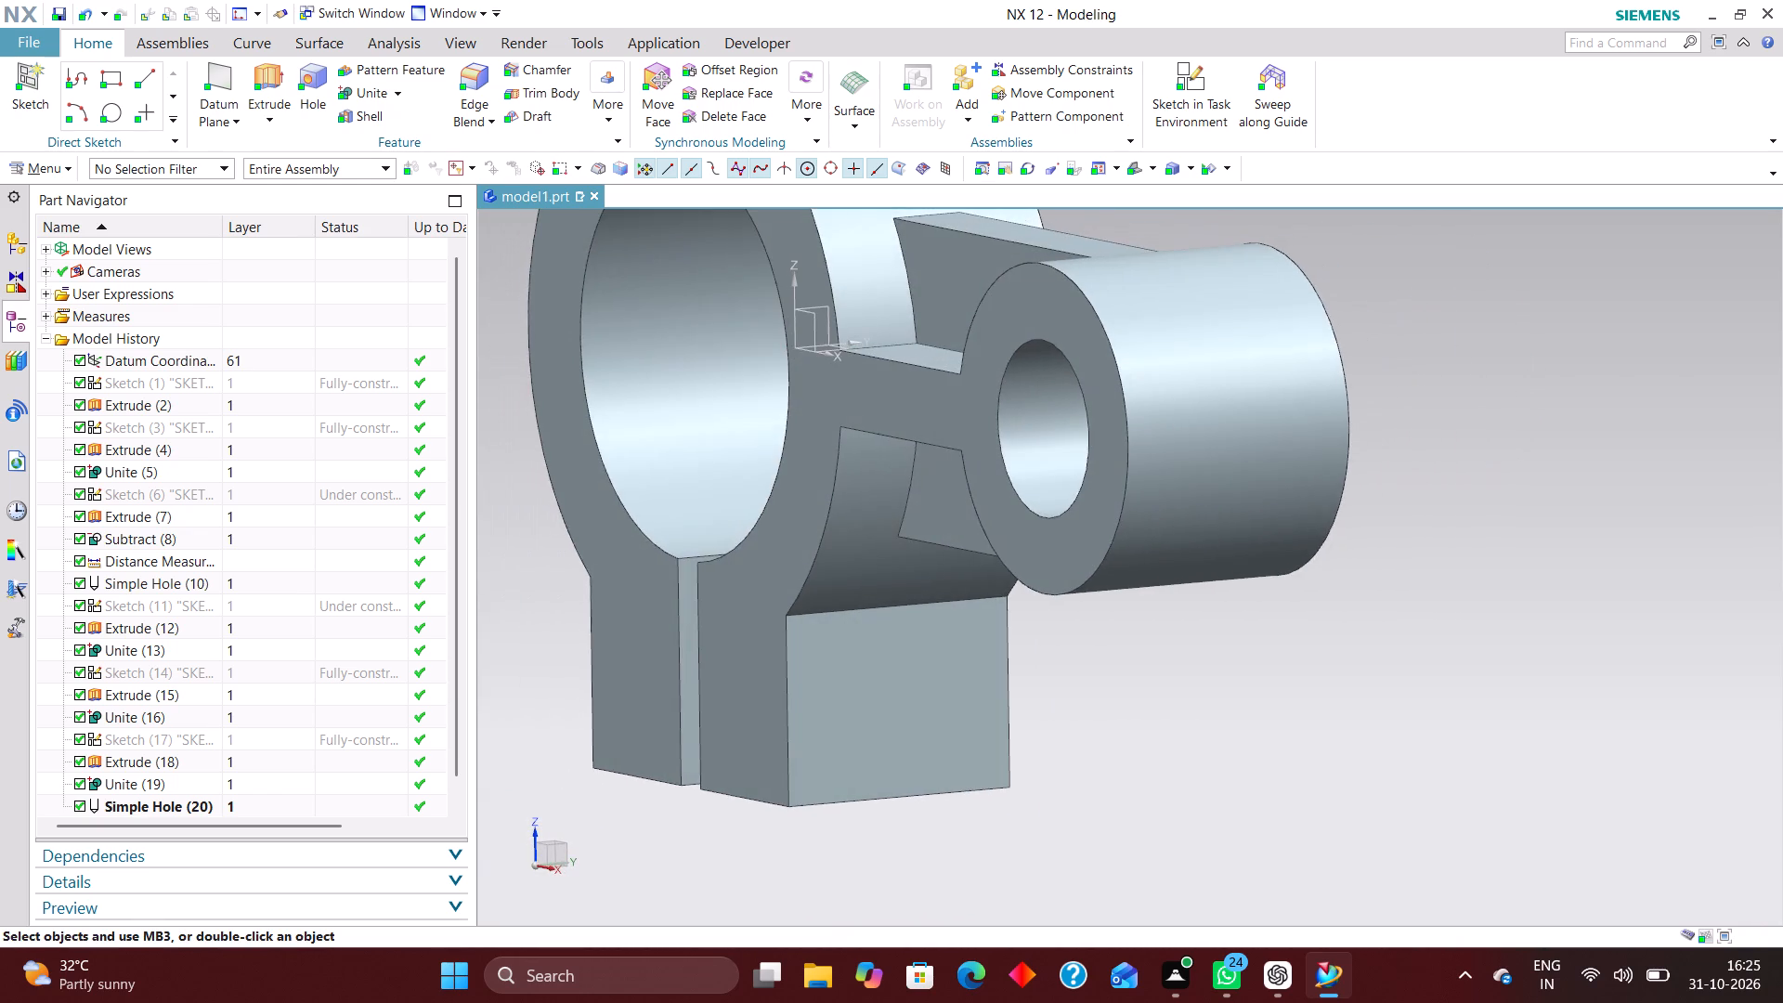
pyautogui.moveTo(1528, 718); pyautogui.dragTo(1377, 732, button='right')
pyautogui.moveTo(1399, 768); pyautogui.dragTo(1574, 816, button='middle')
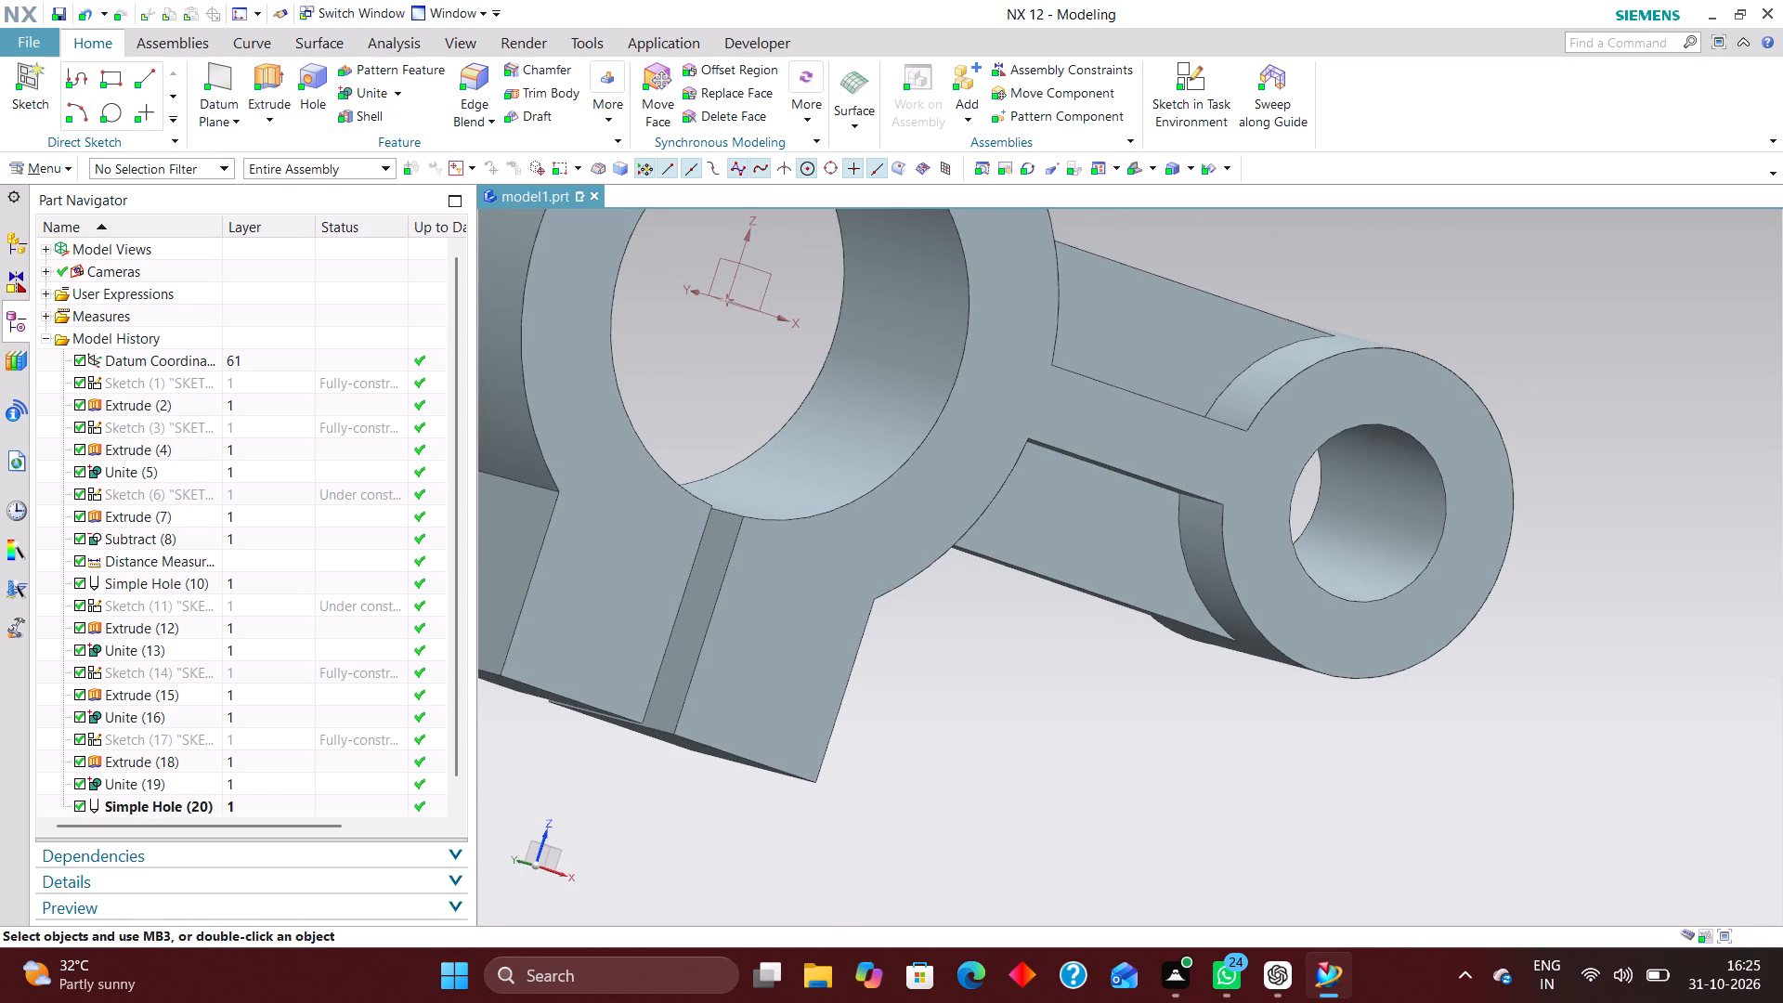
# Begin a general hole on the boss-side outer face of the clamp lug by placing one sketch point there.
pyautogui.click(1130, 164)
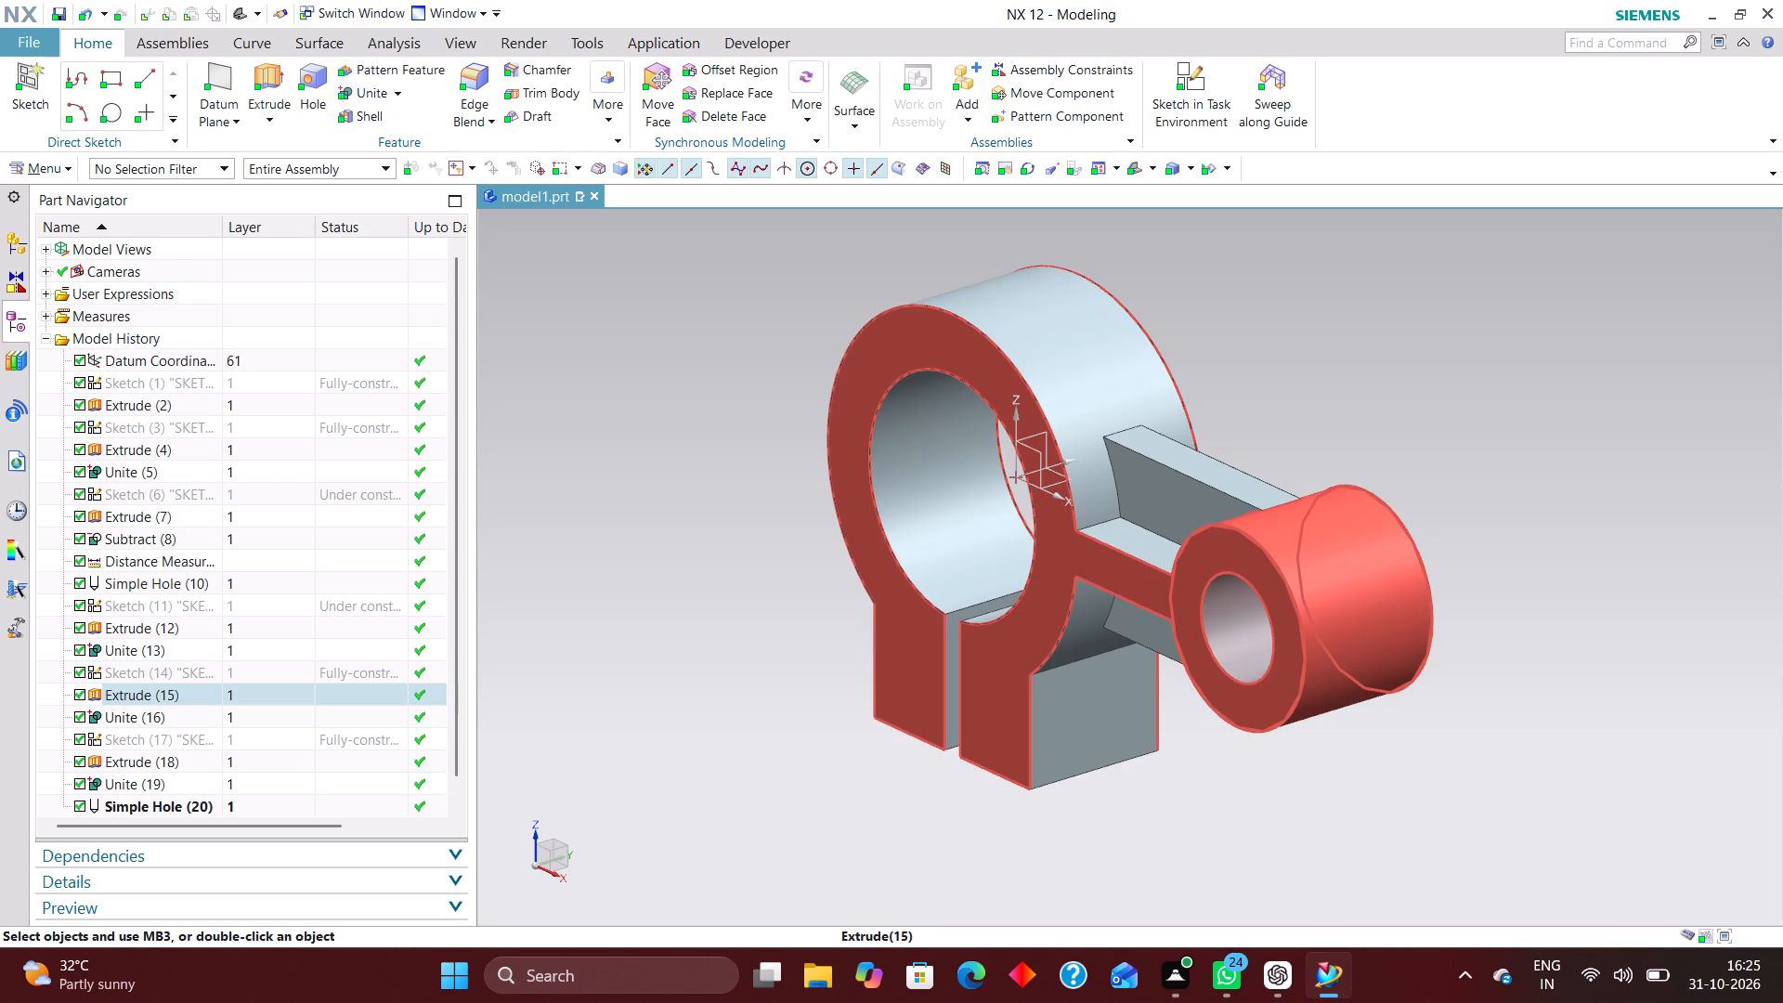
pyautogui.click(320, 90)
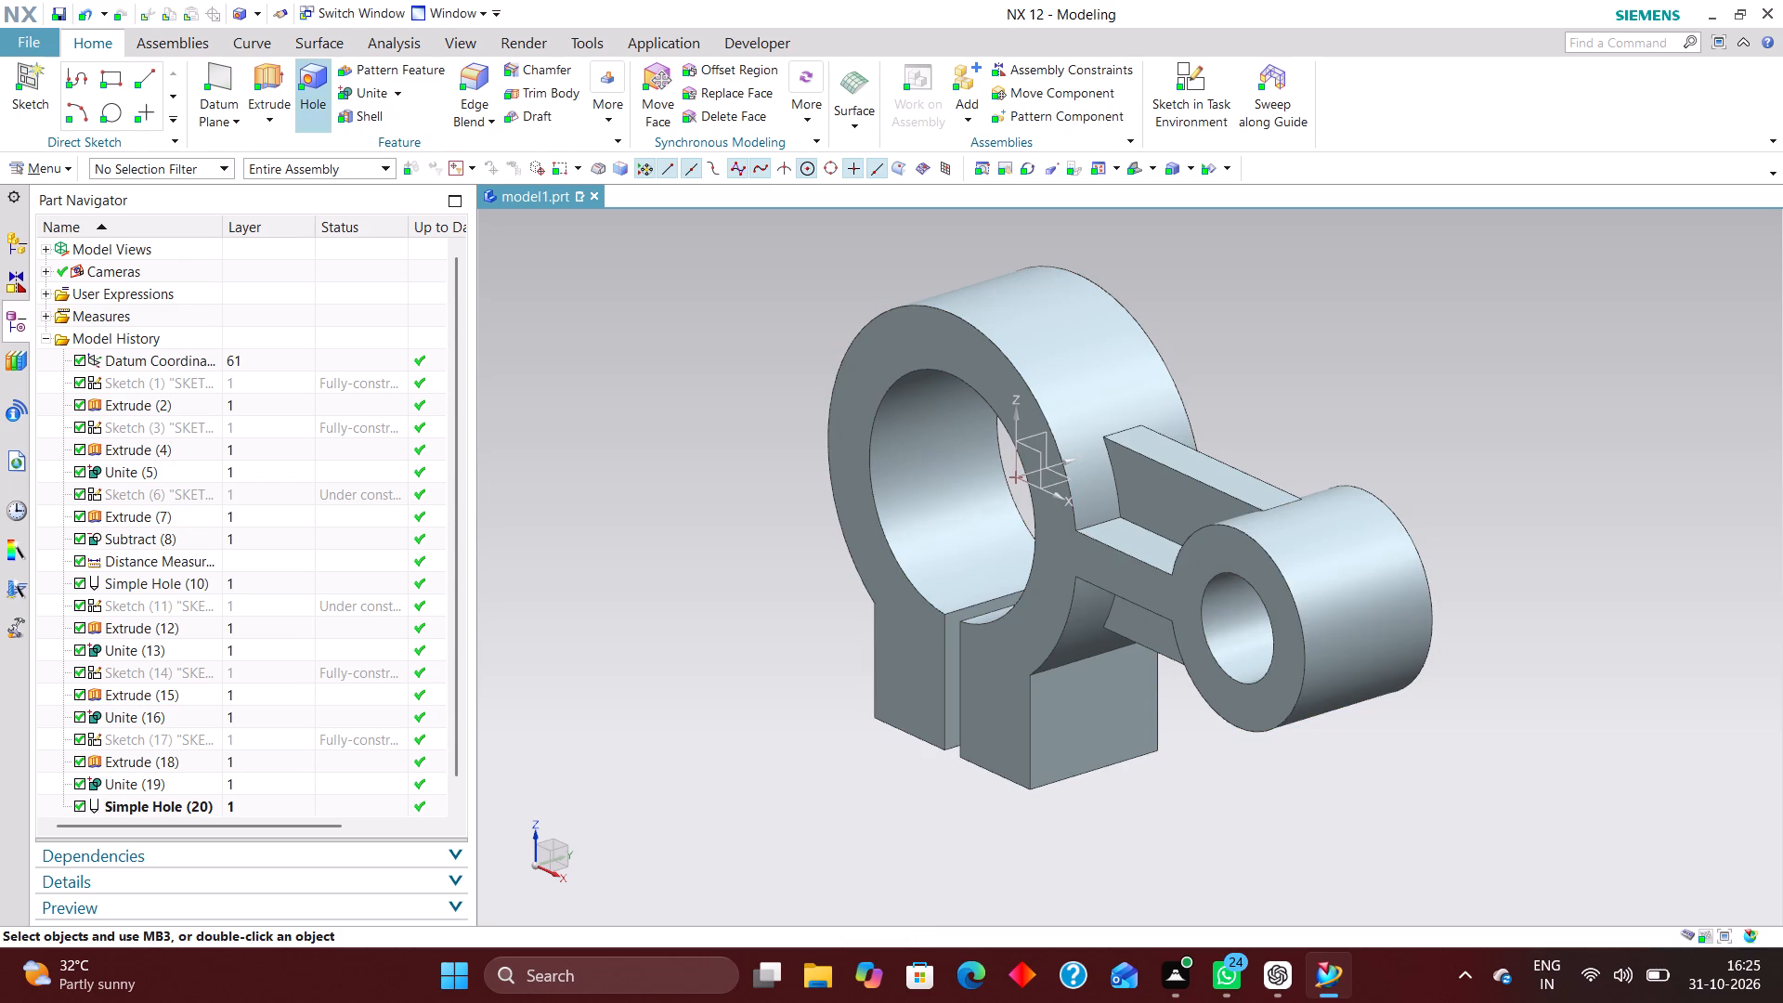
pyautogui.click(1110, 731)
pyautogui.scroll(3, 1001, 426)
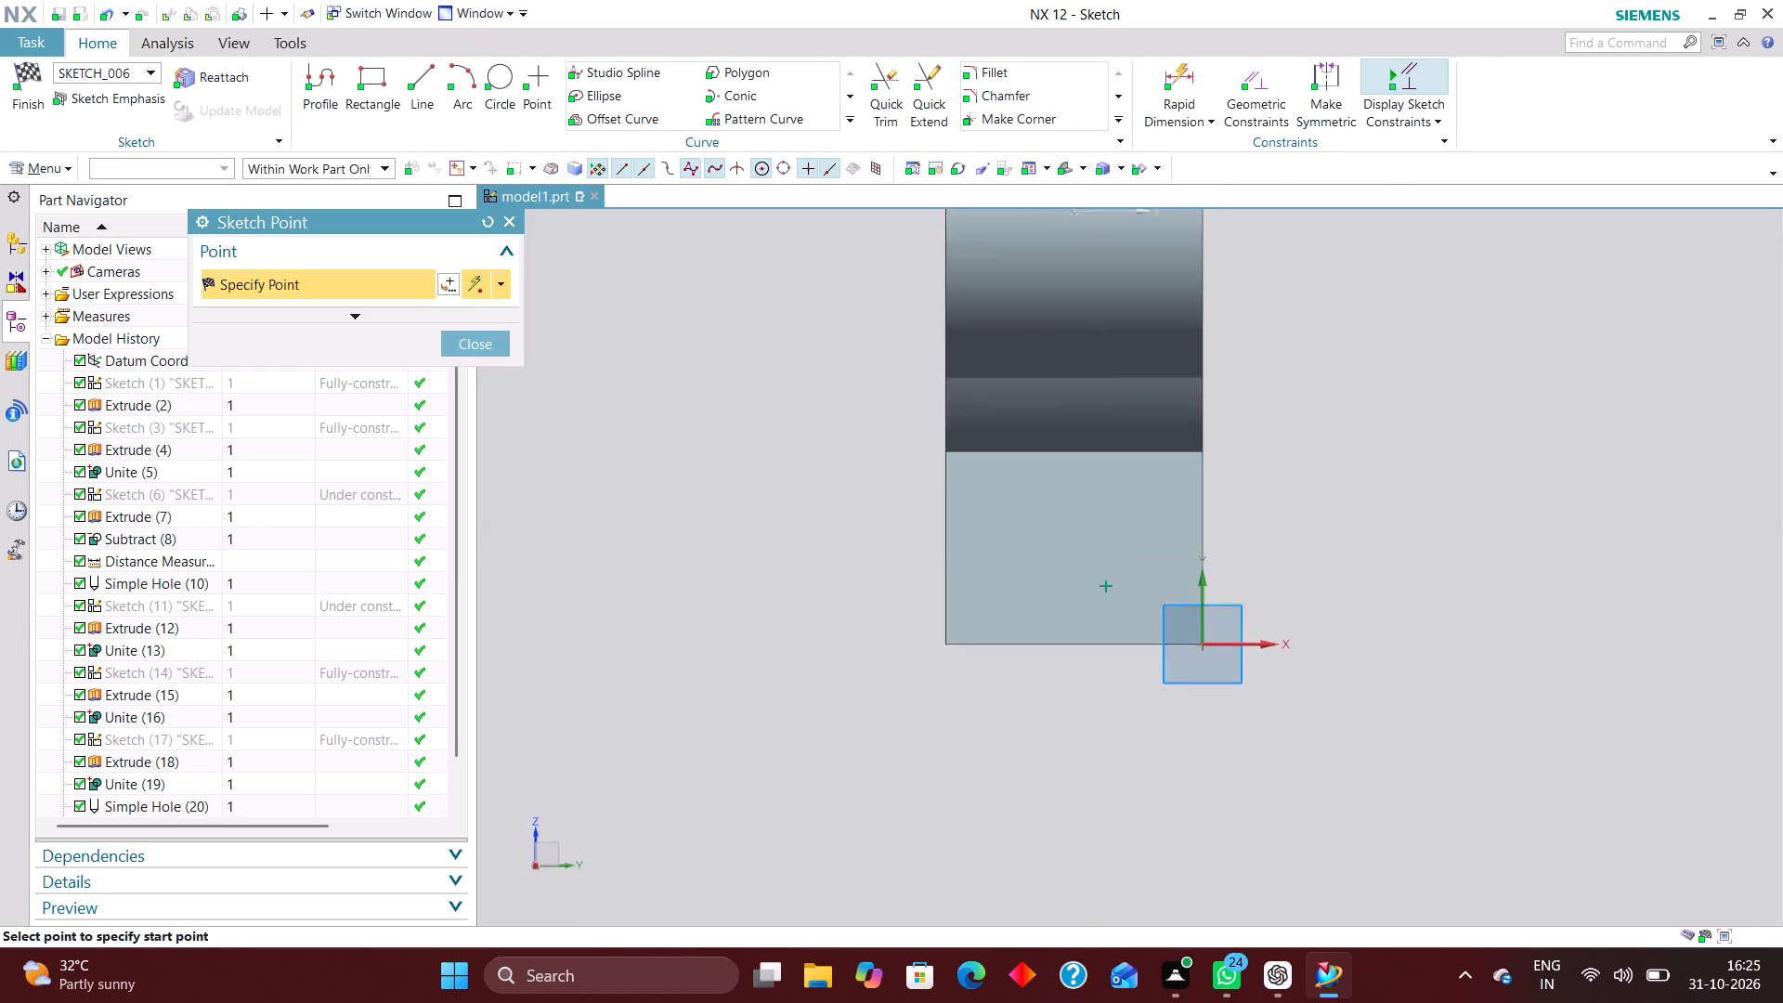
pyautogui.click(471, 337)
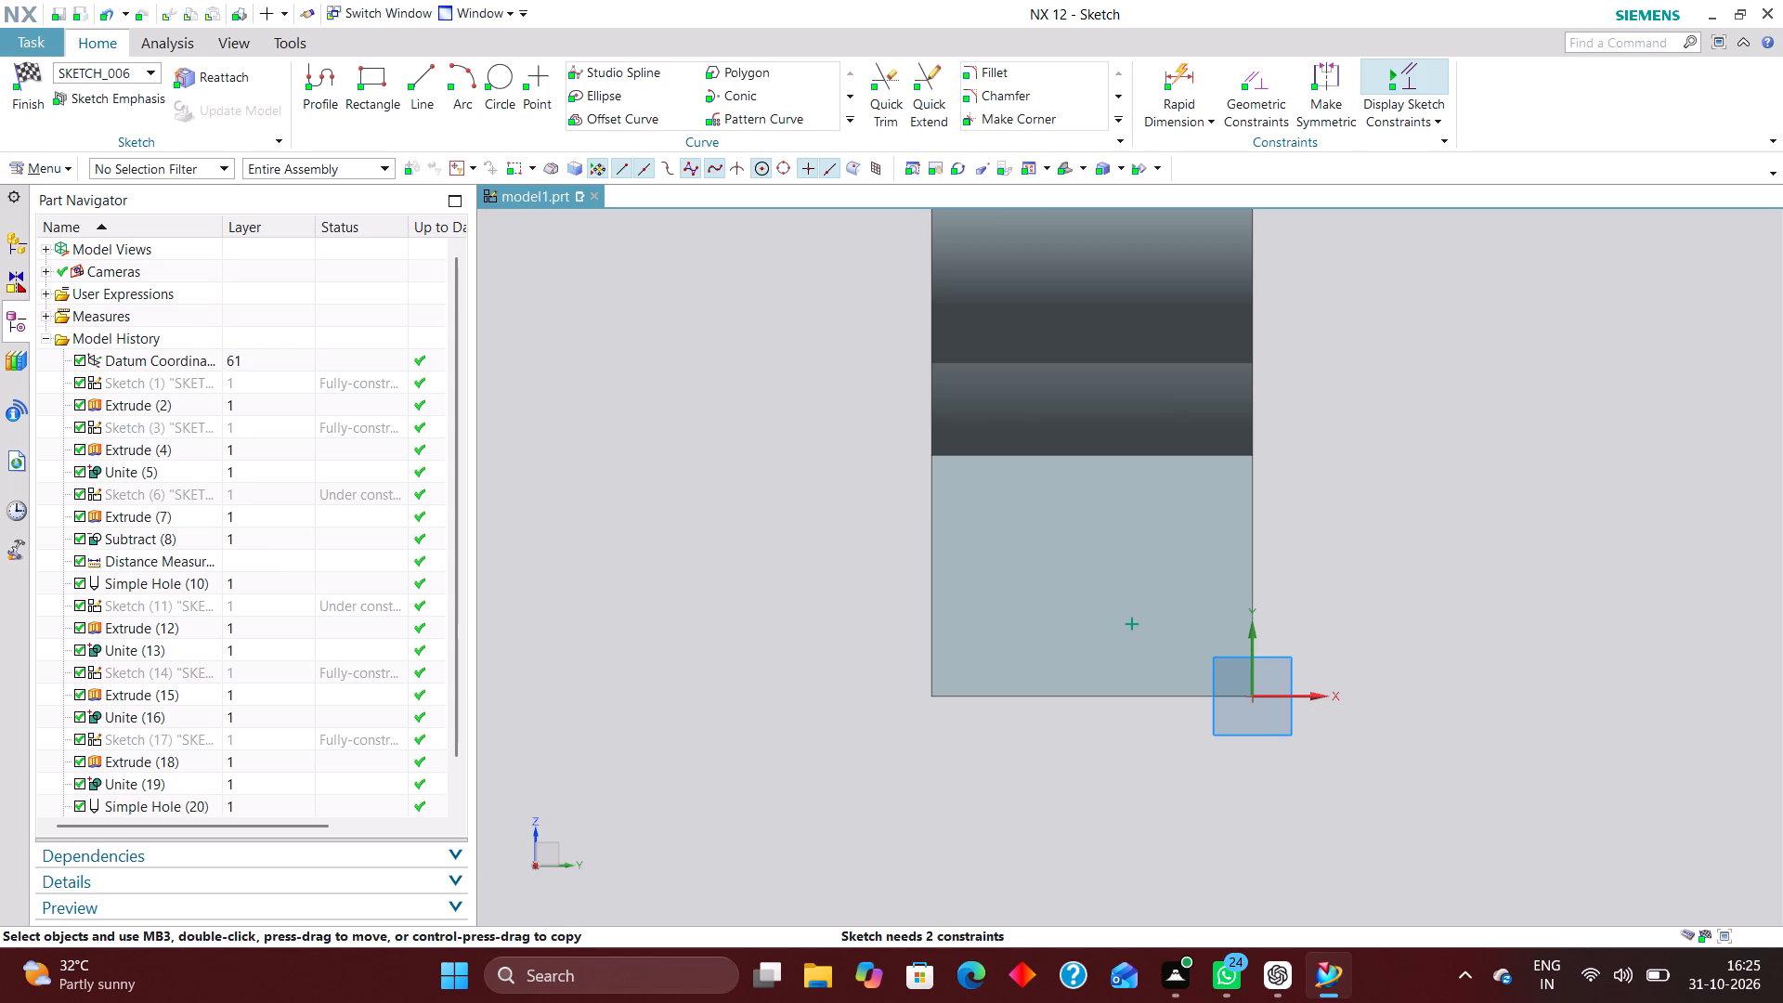
# Dimension the hole point from the lug face's vertical edge opposite the sketch origin and set the distance to 20 mm.
pyautogui.click(1193, 86)
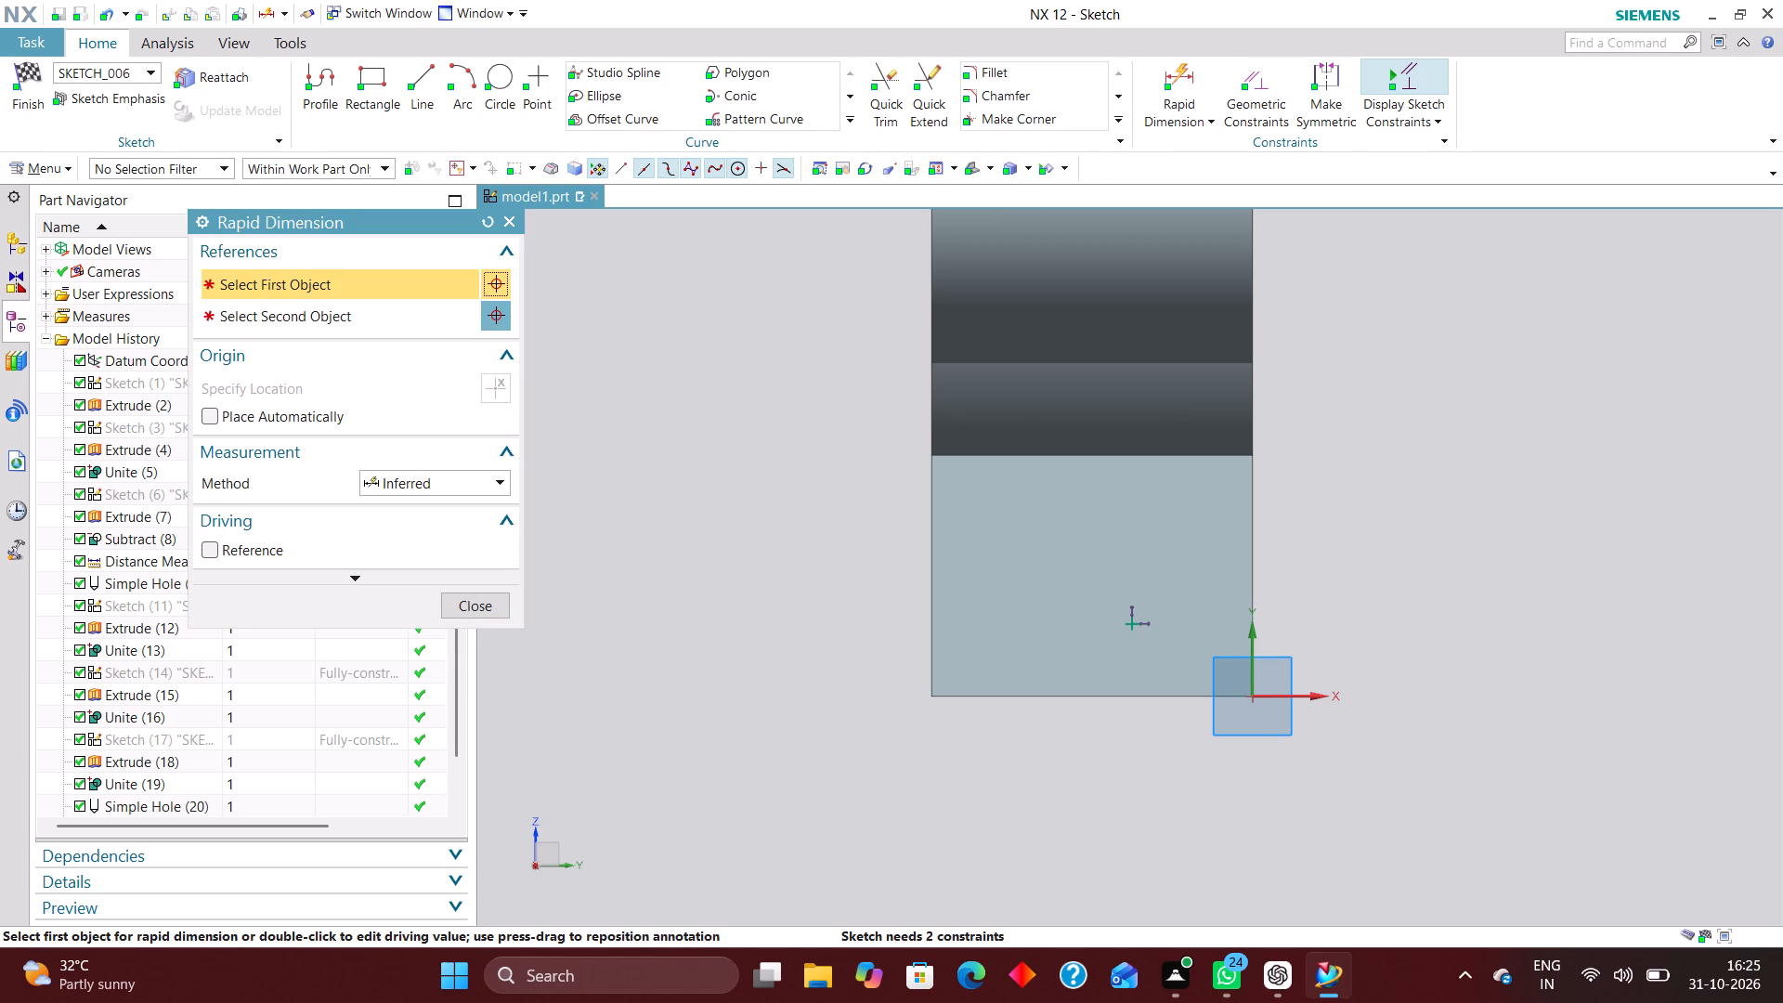
pyautogui.click(925, 579)
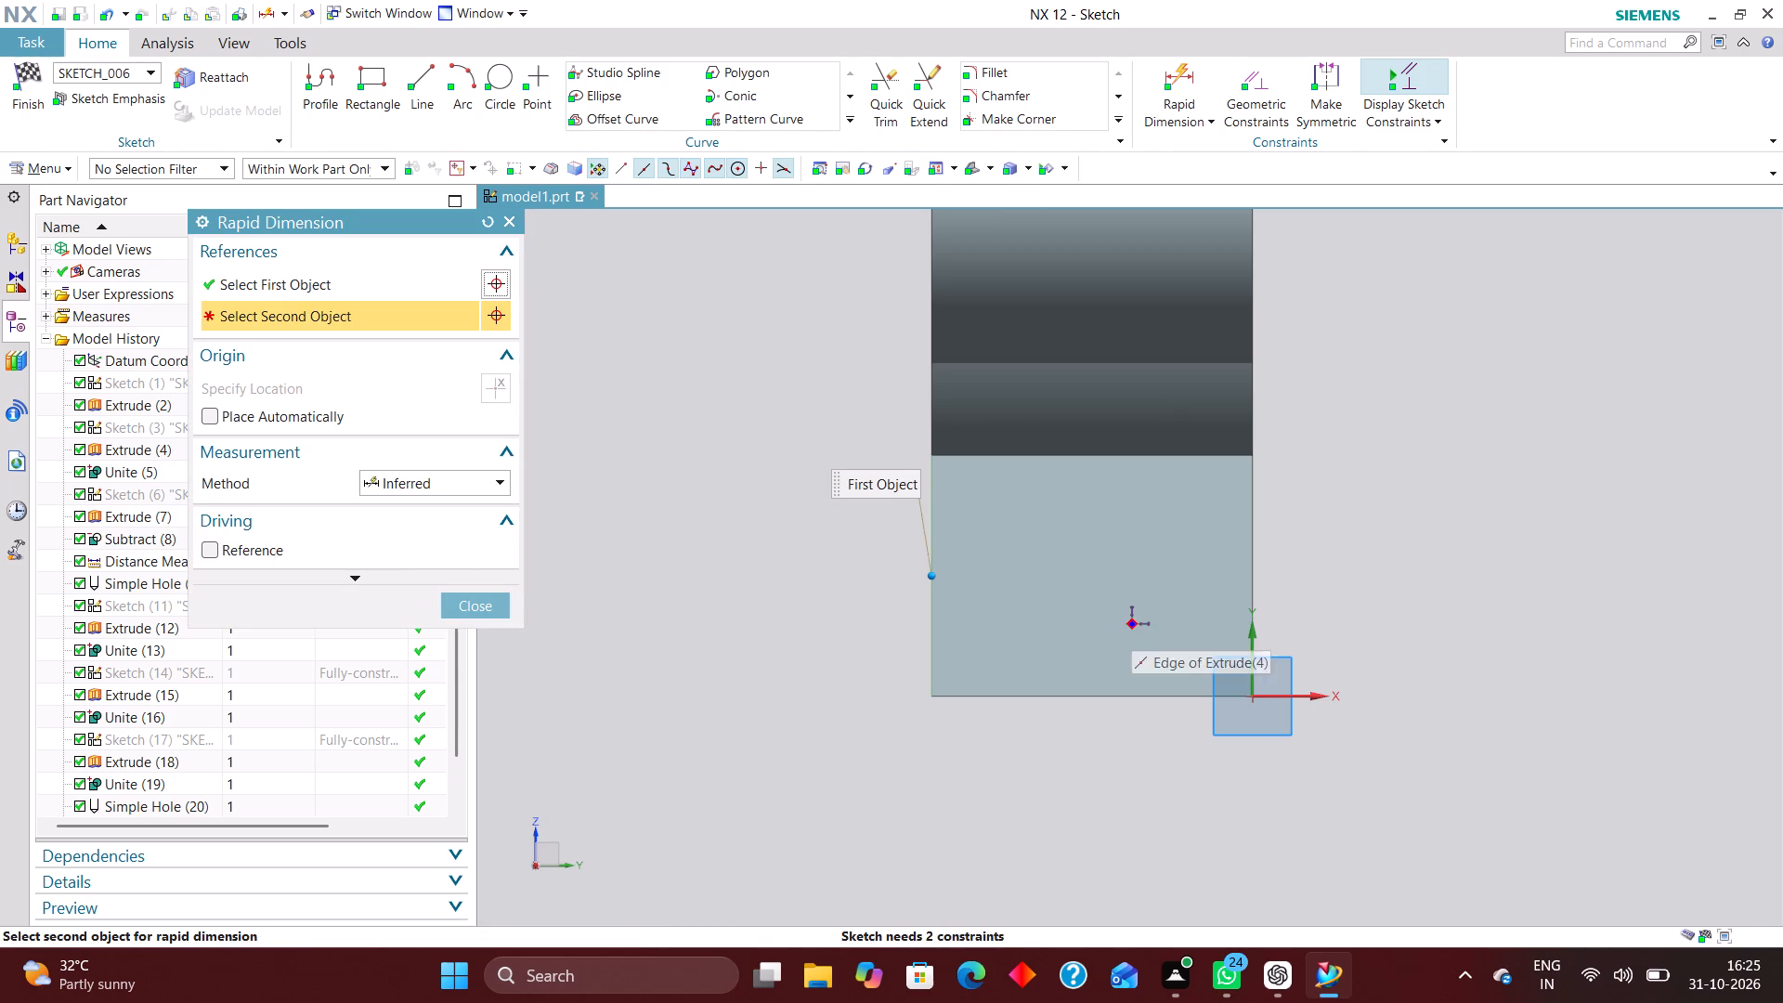
pyautogui.click(1131, 626)
pyautogui.click(1036, 863)
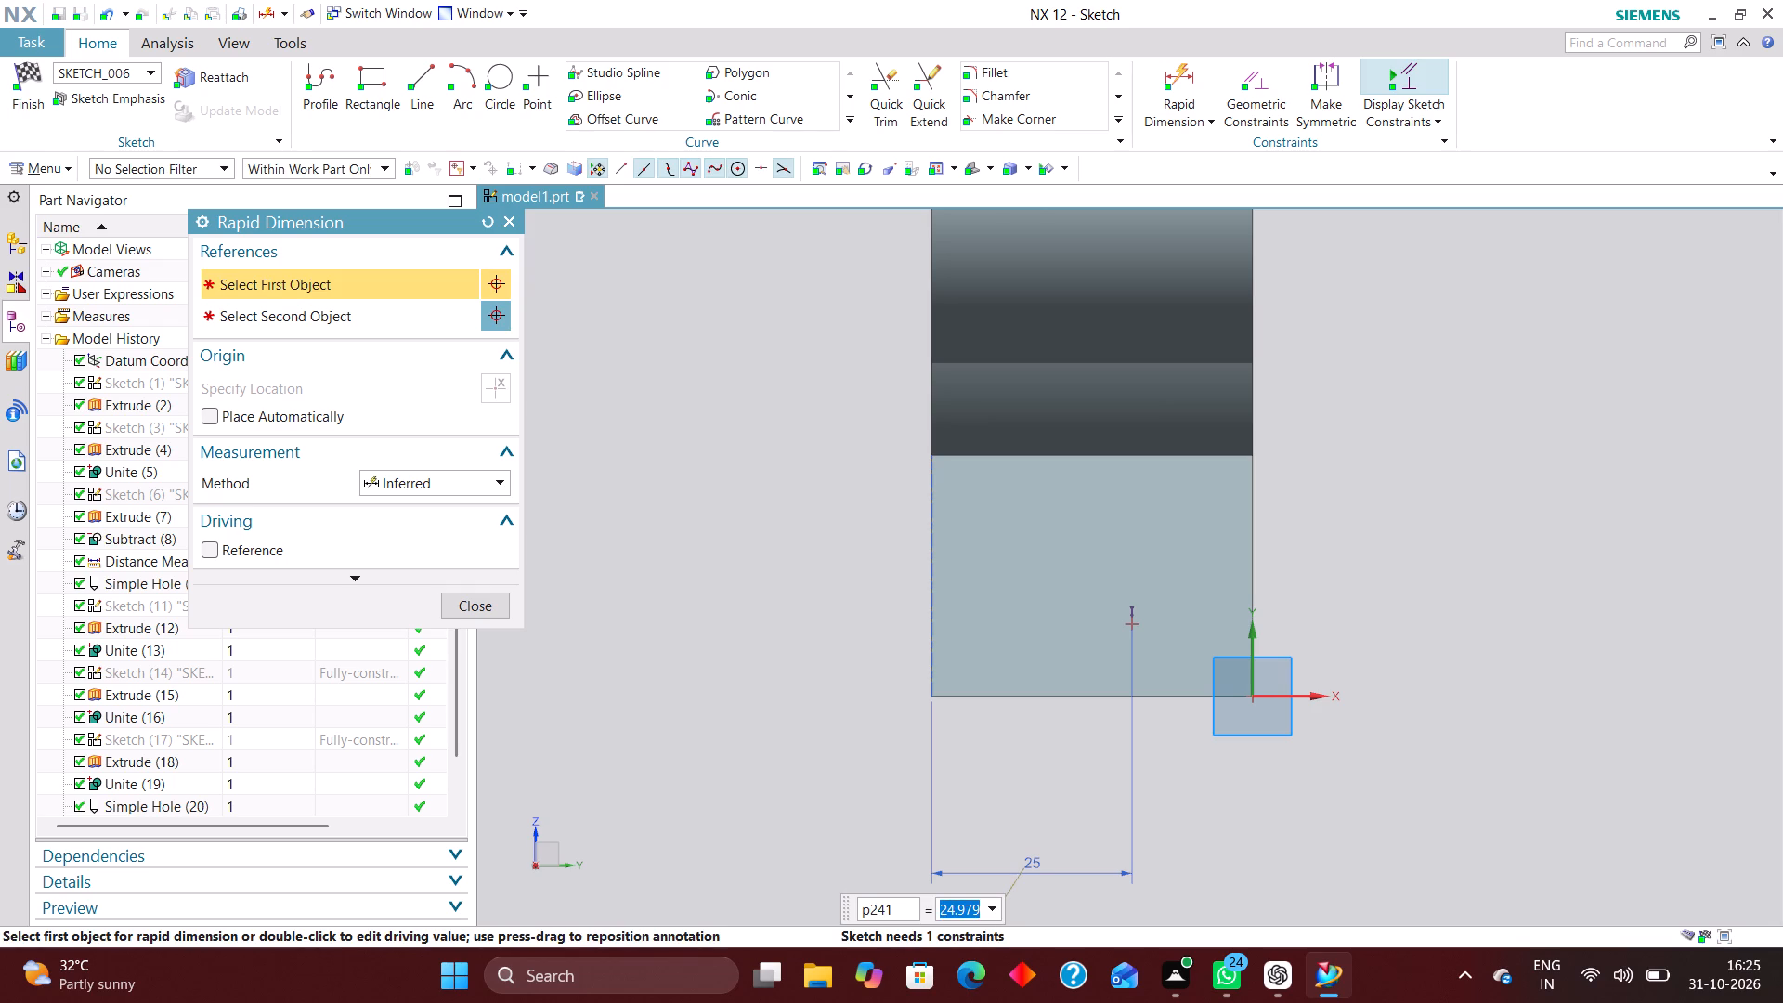
pyautogui.write('20')
pyautogui.press('Return')
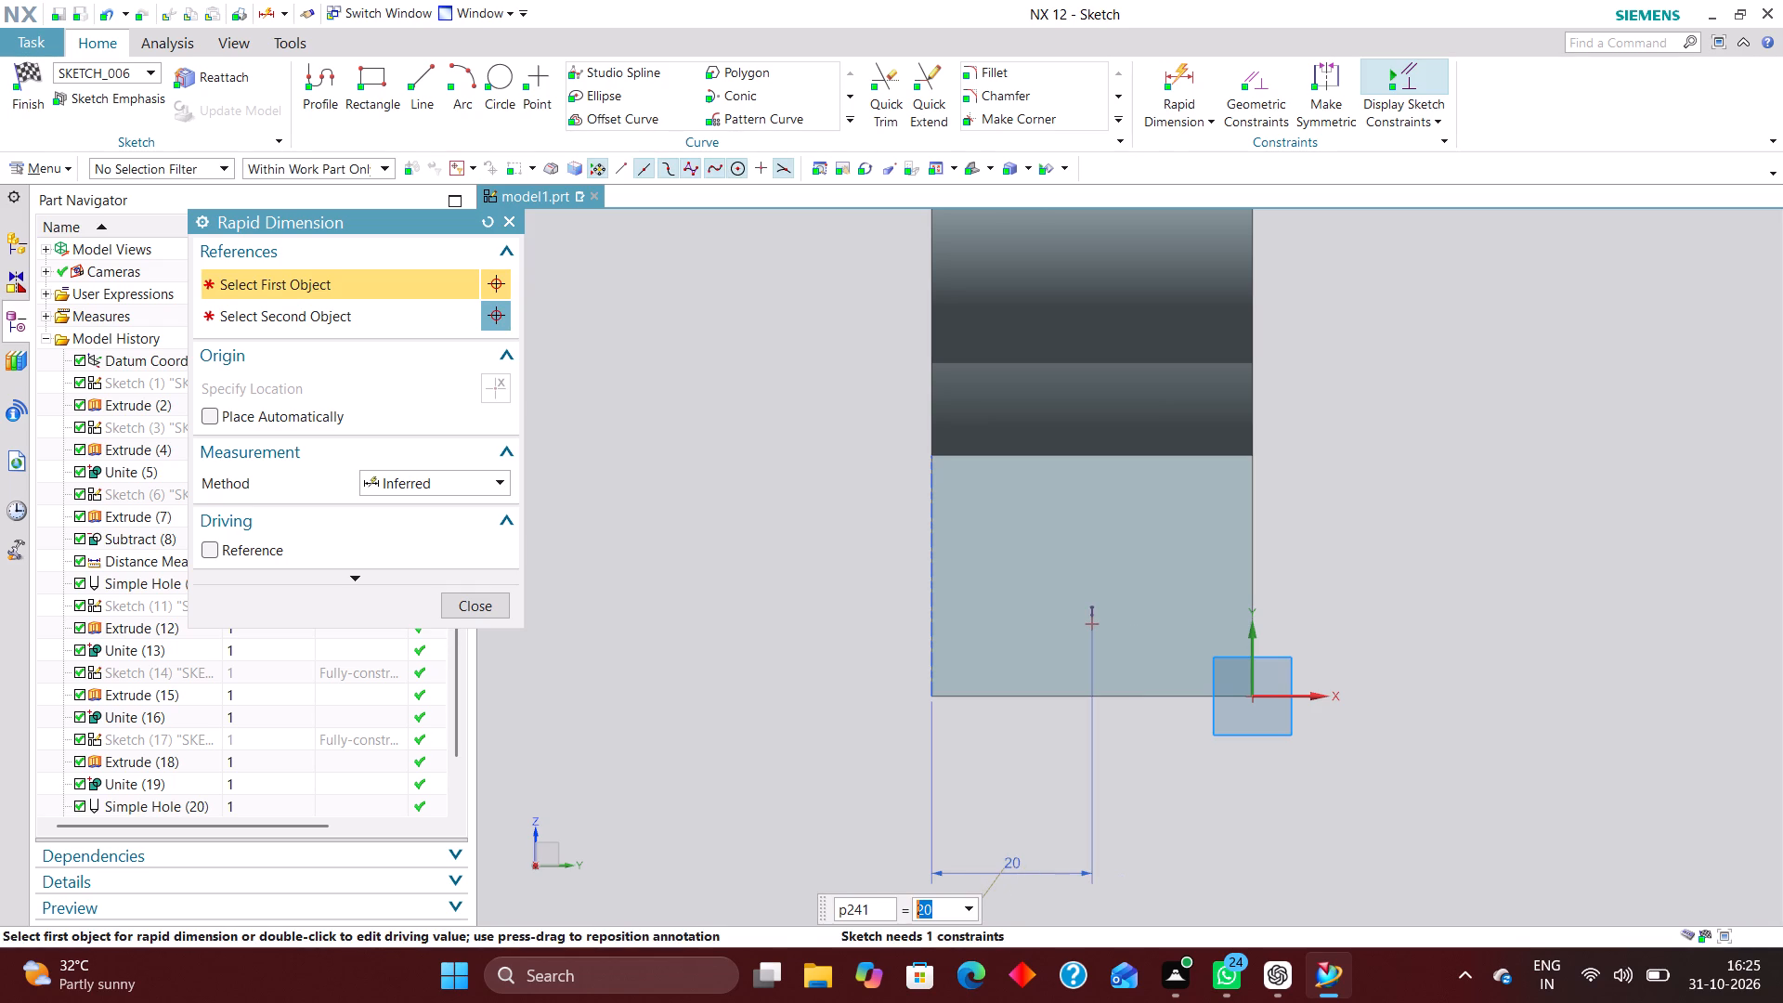
# Dimension the hole point's height above the sketch's horizontal axis and set it to 14 mm.
pyautogui.click(1302, 697)
pyautogui.click(1096, 620)
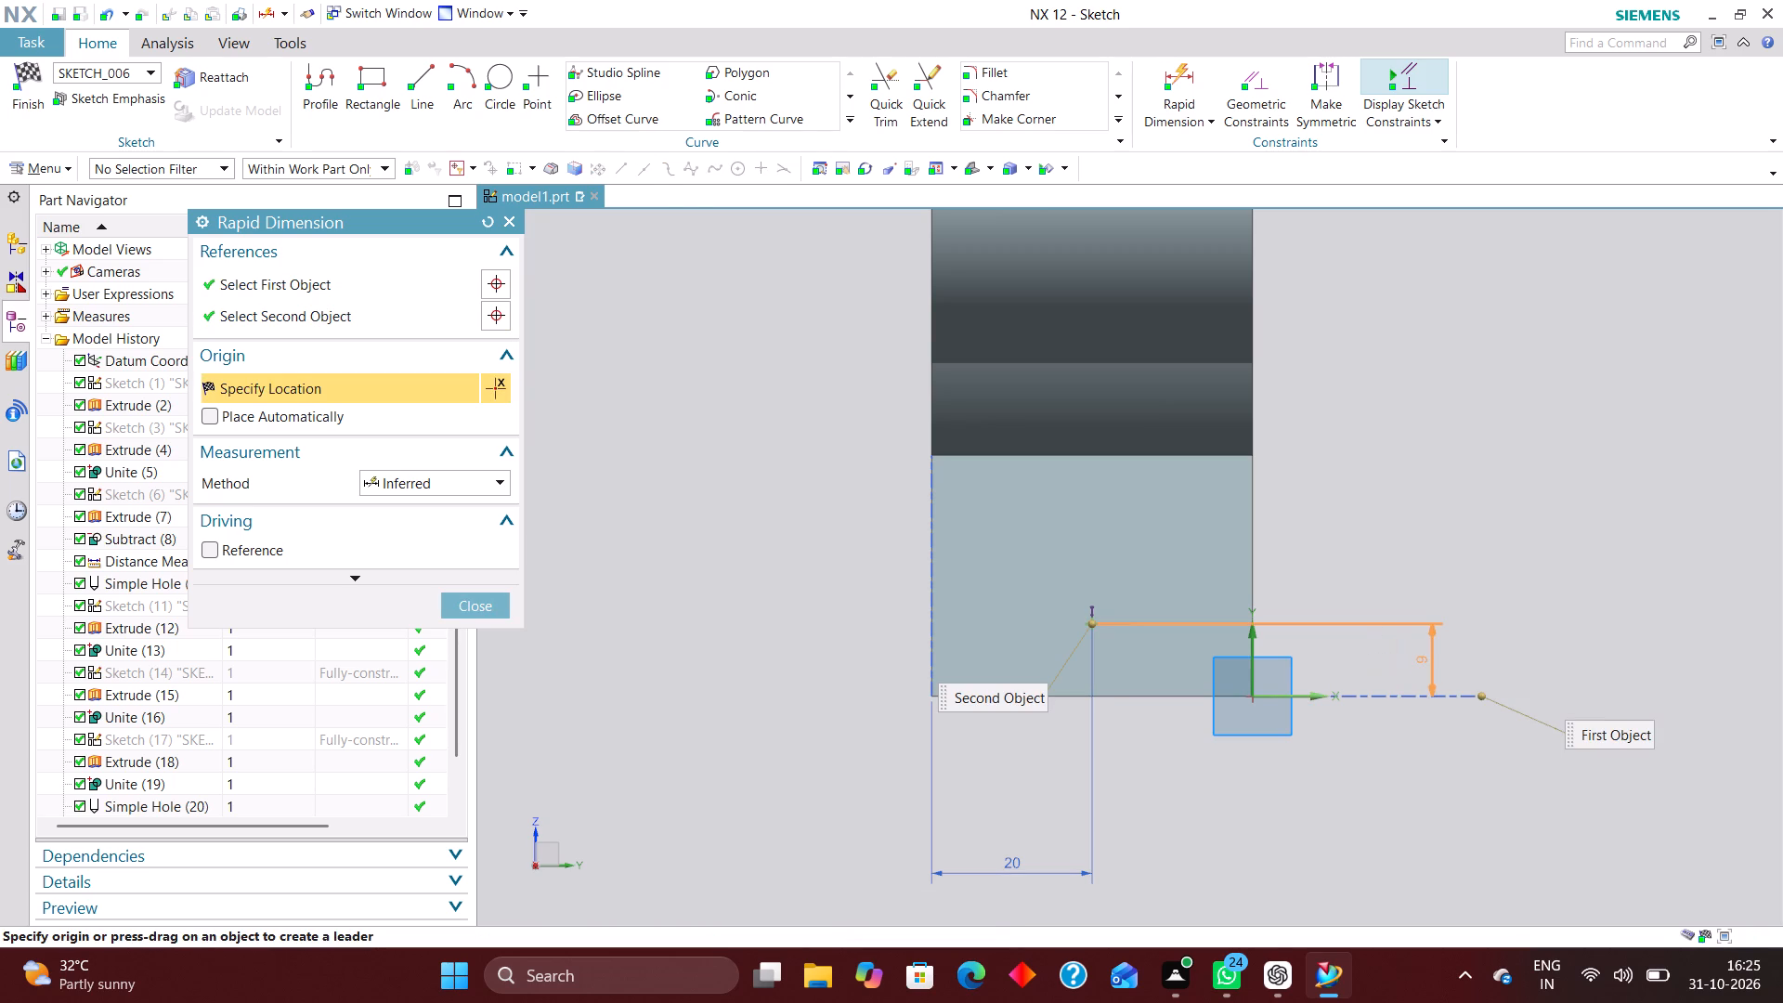
pyautogui.click(1422, 664)
pyautogui.write('14')
pyautogui.press('Return')
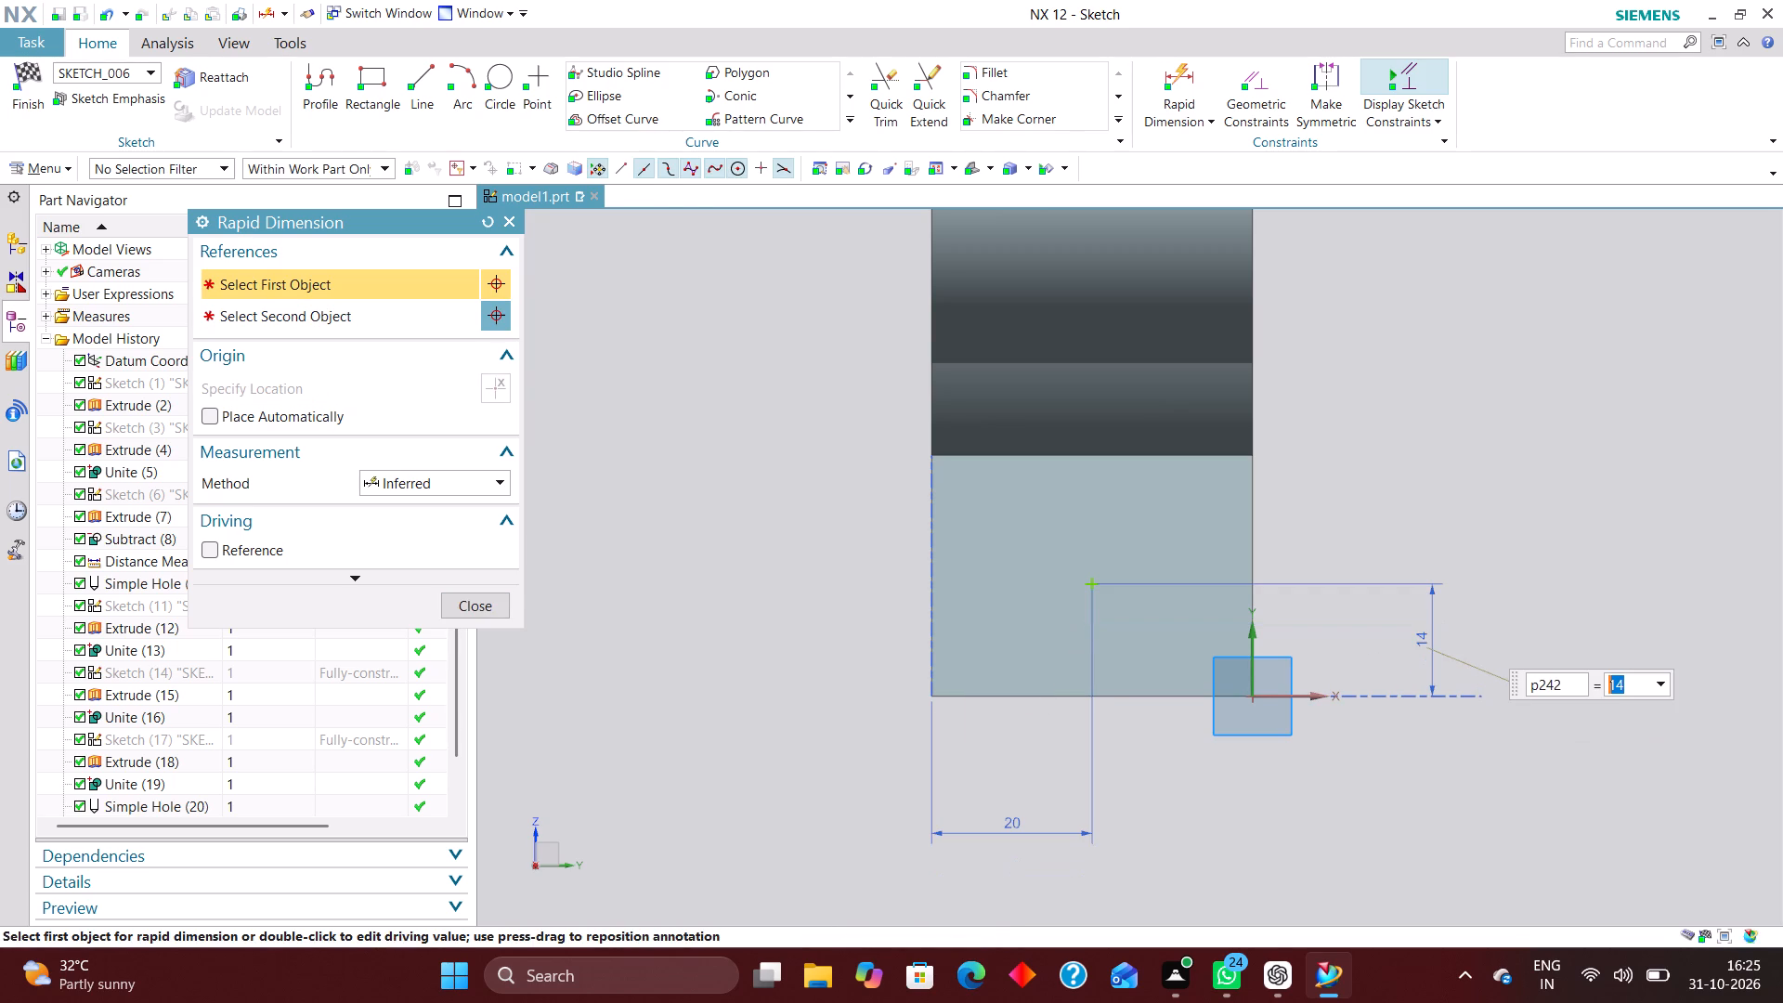
pyautogui.click(493, 607)
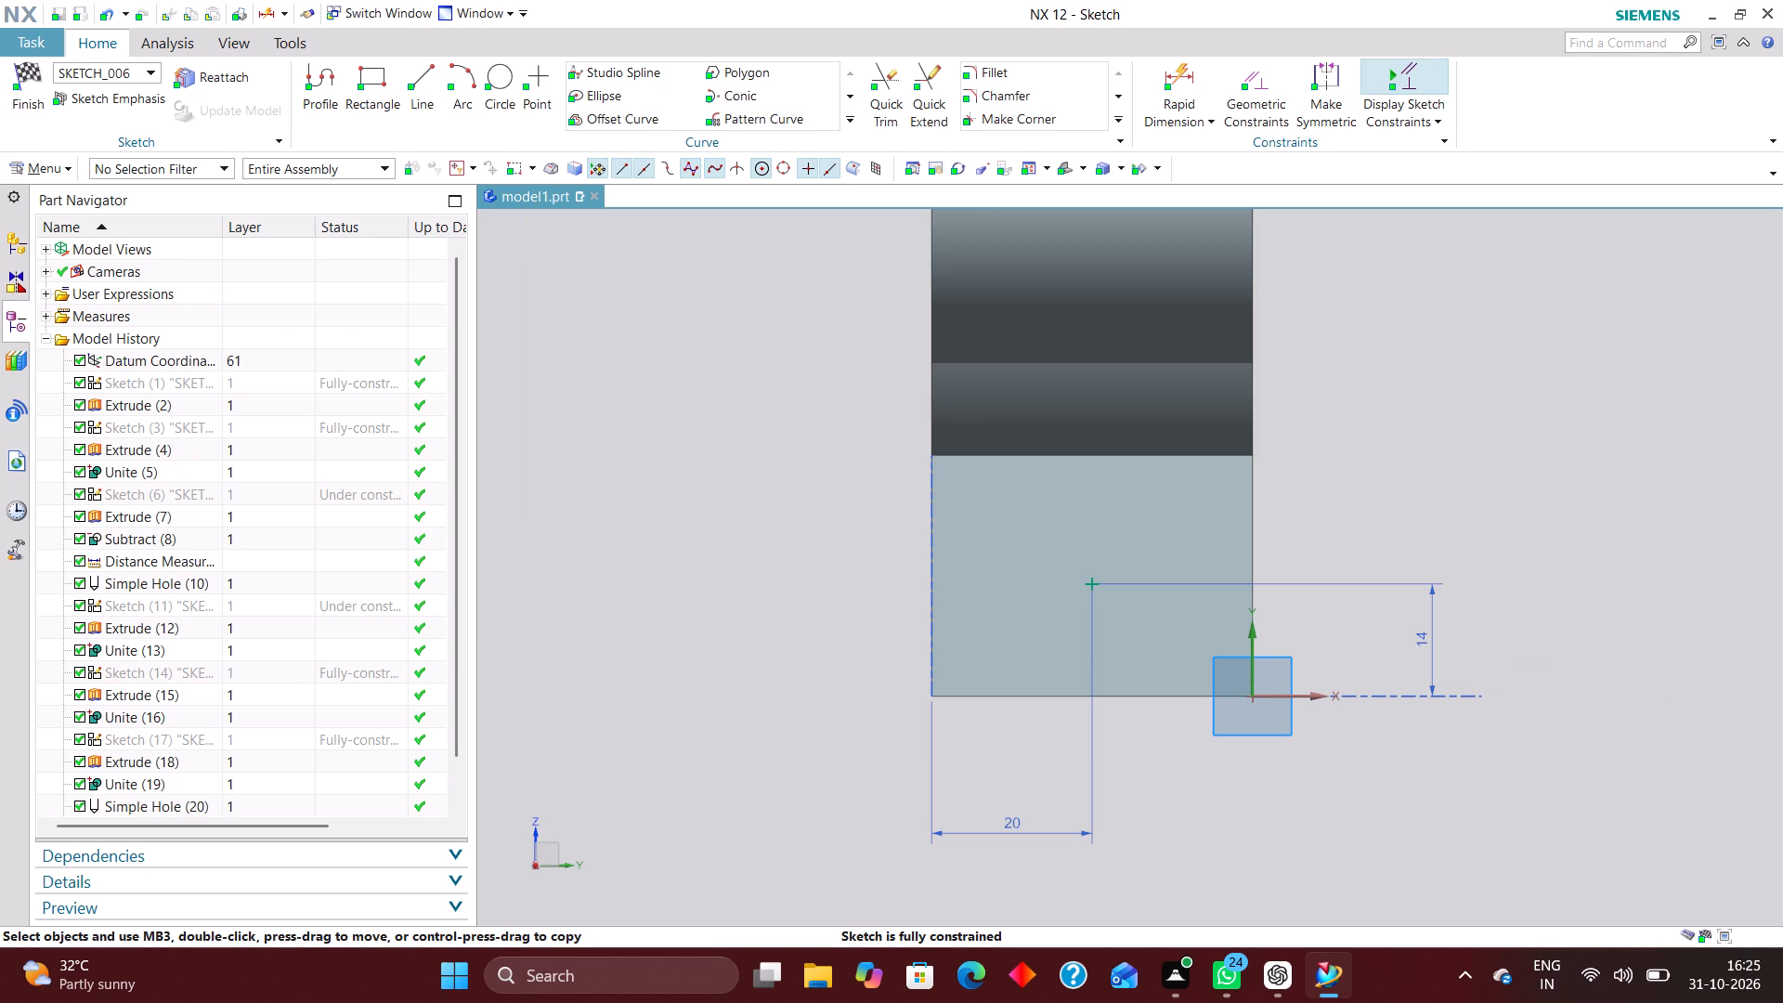
# Finish the point sketch and cut a simple 10 mm diameter hole with Through Body depth across both clamp lugs.
pyautogui.click(44, 76)
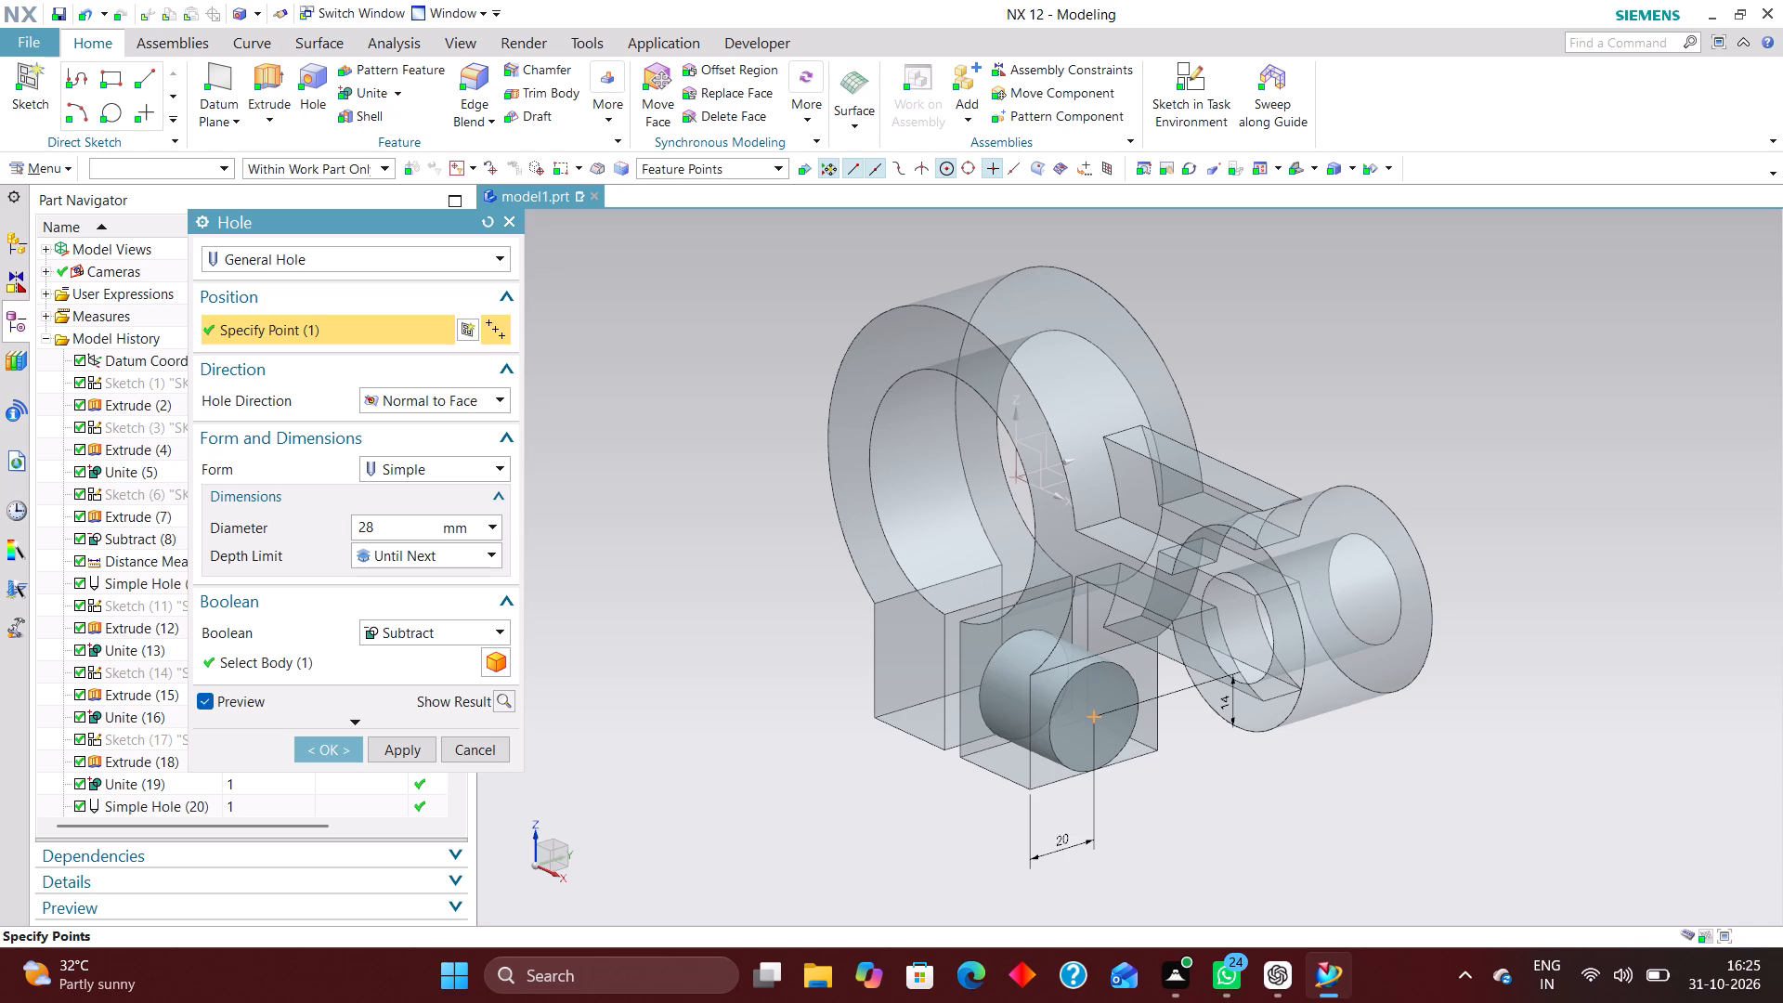
pyautogui.moveTo(397, 528); pyautogui.dragTo(268, 529)
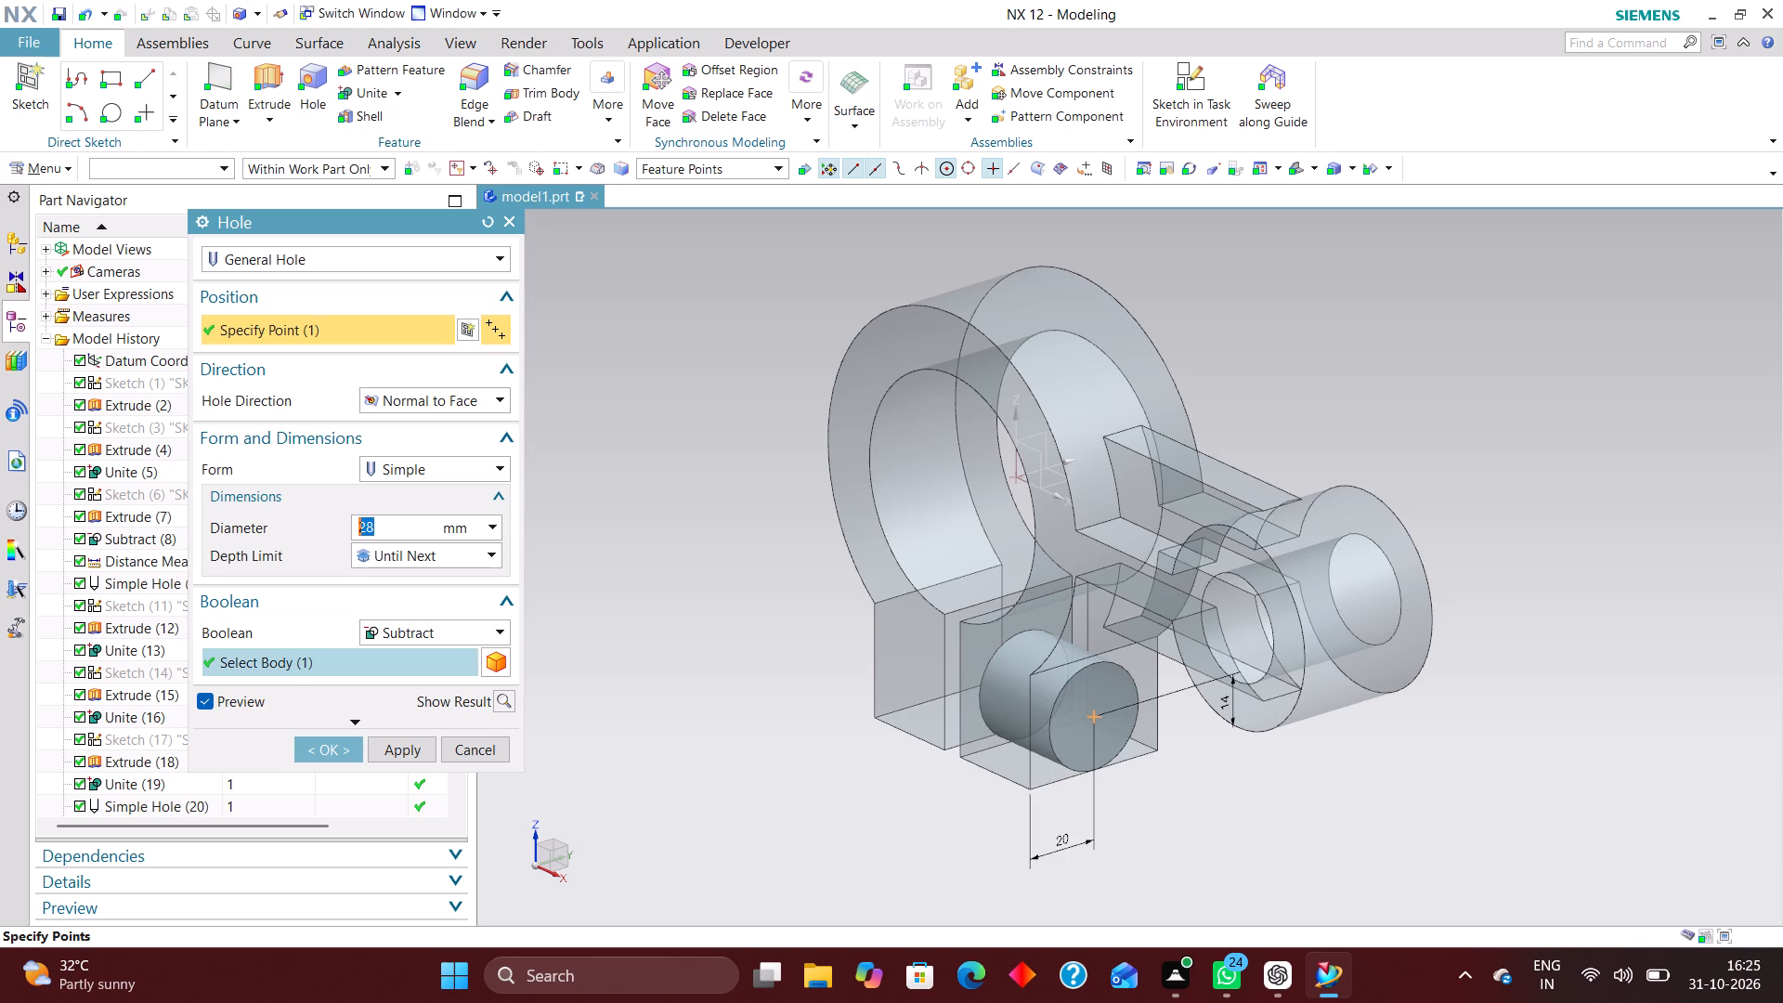
pyautogui.write('10')
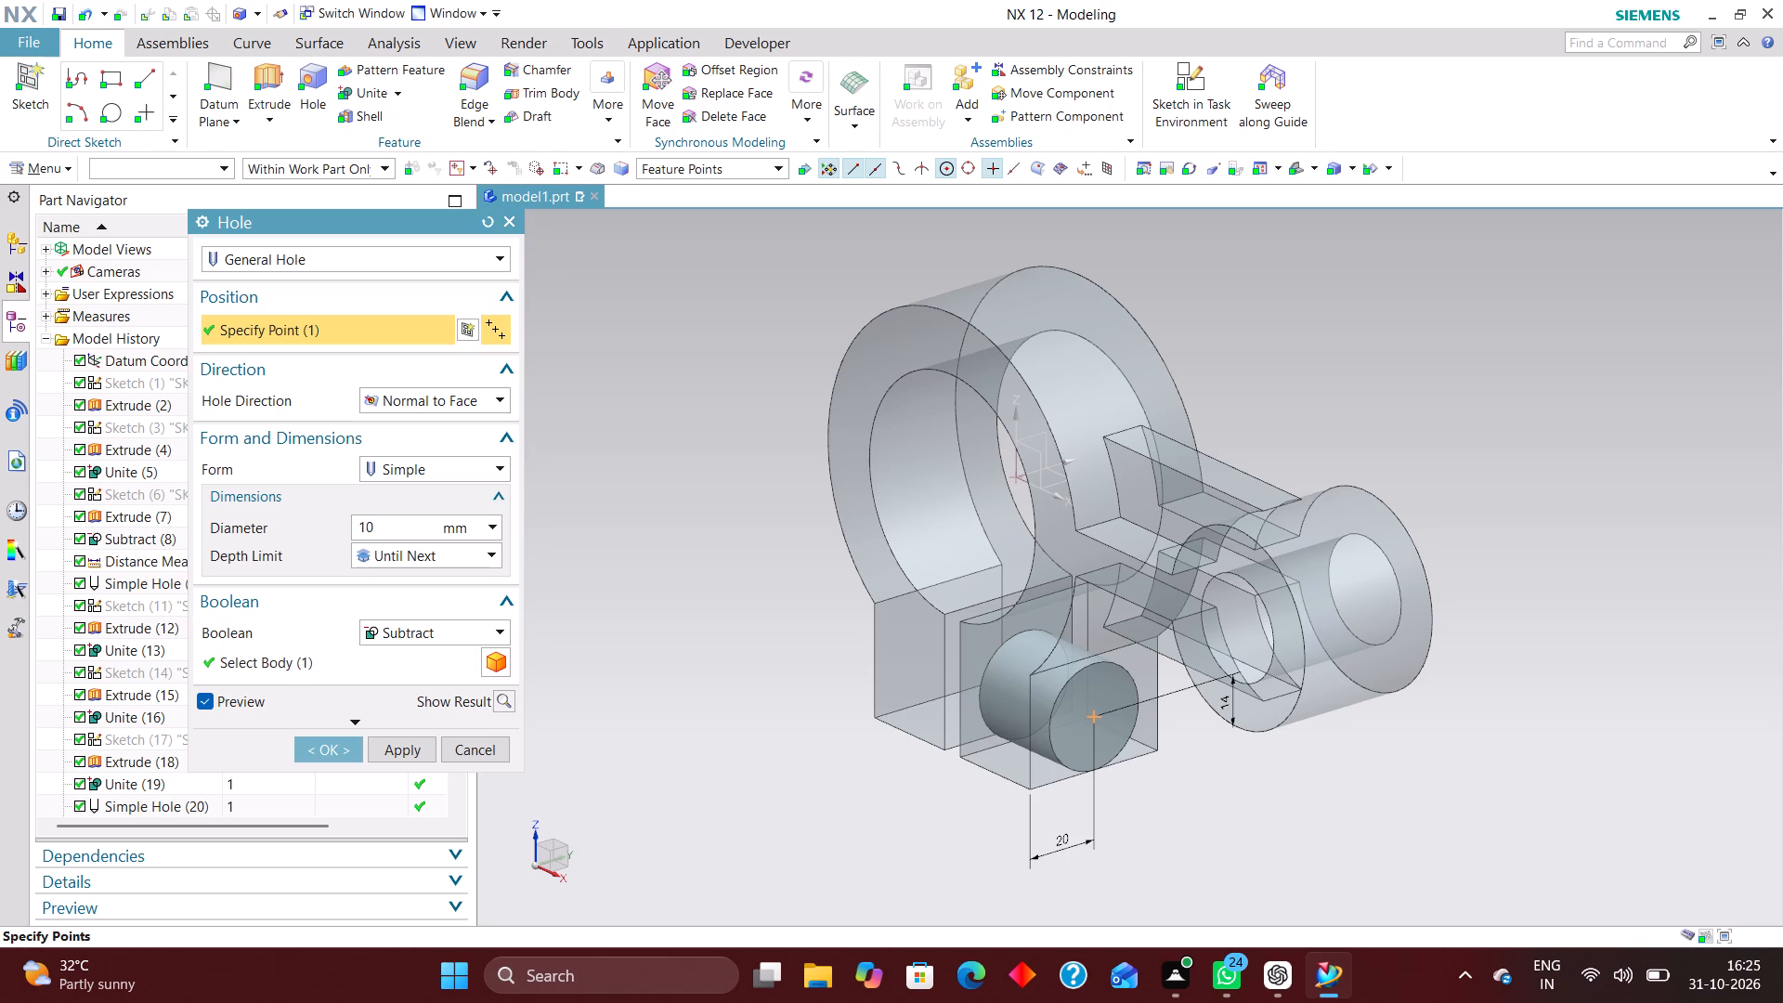
pyautogui.press('Return')
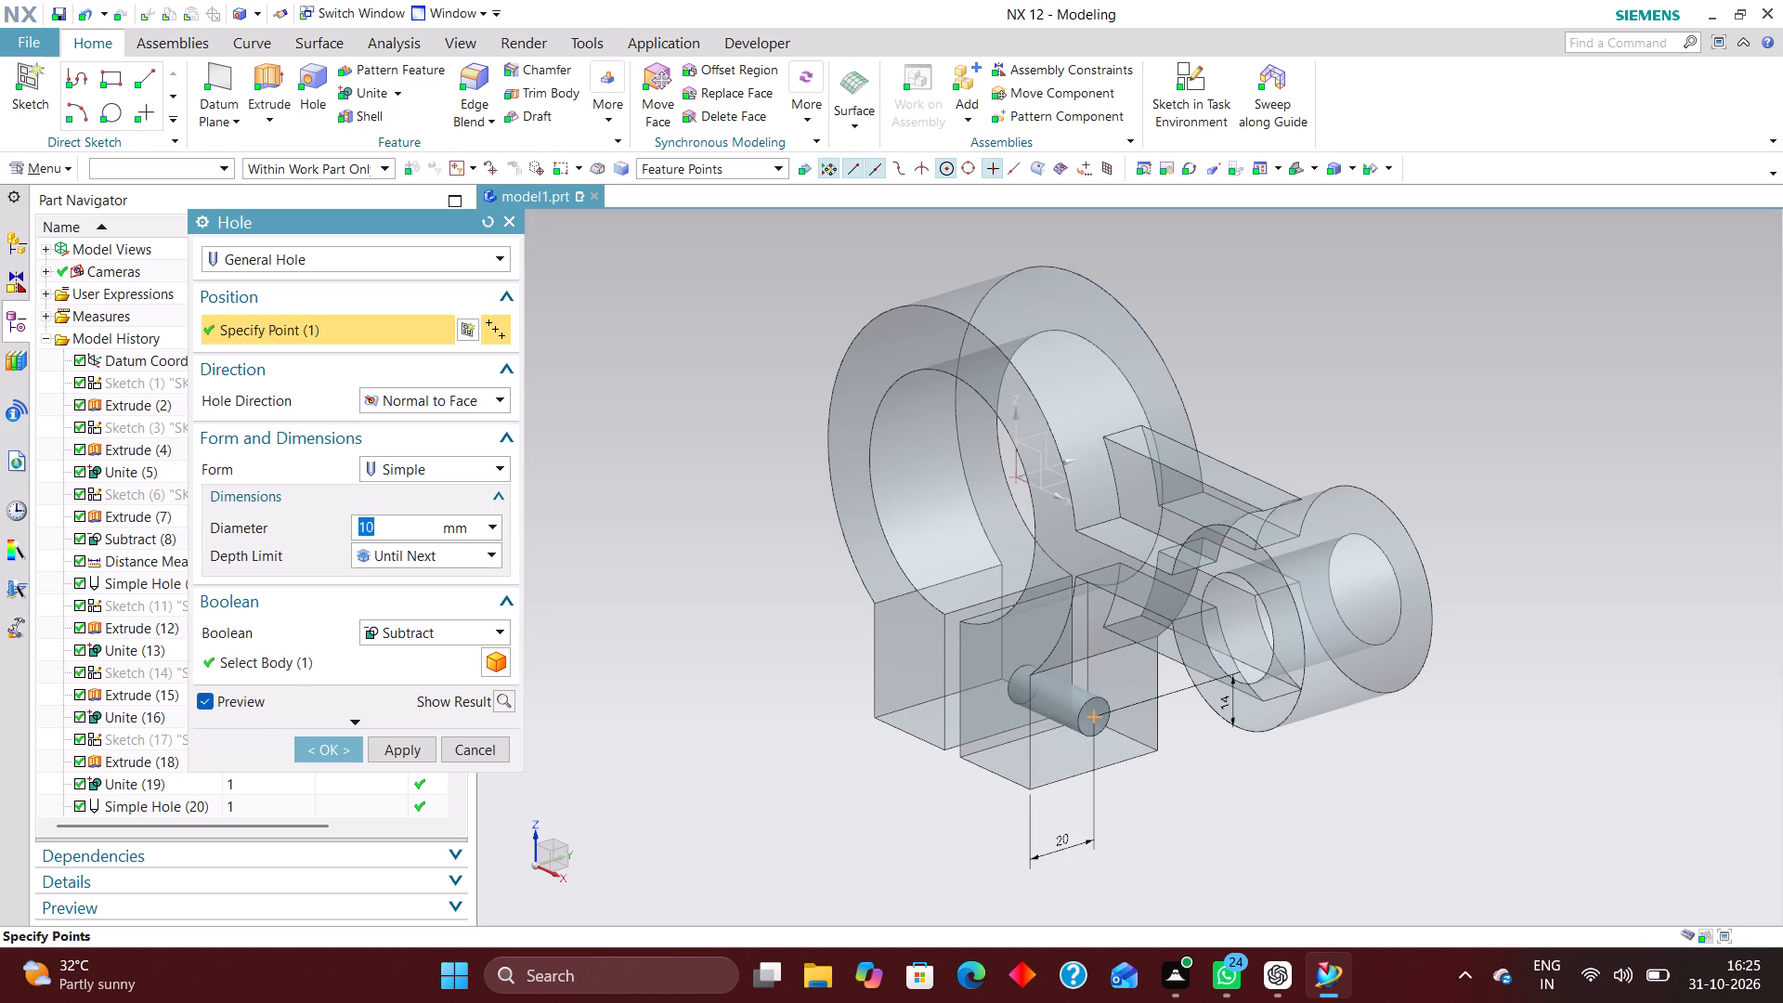
pyautogui.moveTo(753, 784); pyautogui.dragTo(802, 792, button='middle')
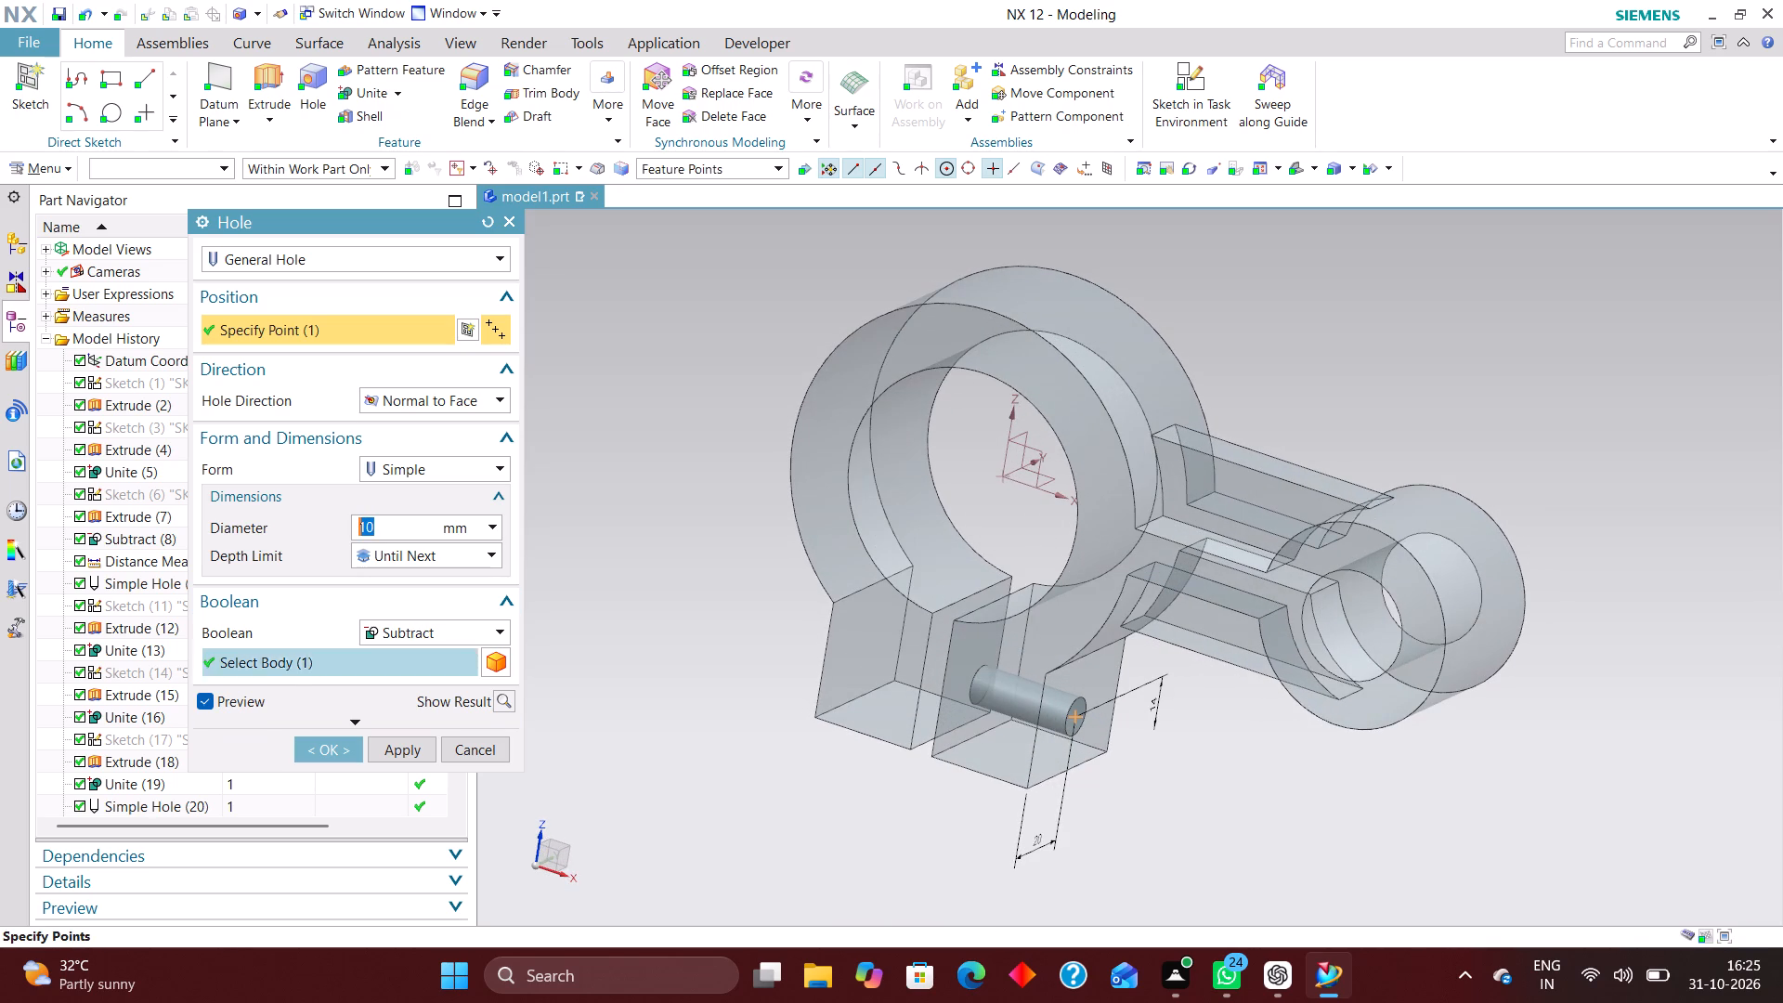
pyautogui.click(463, 554)
pyautogui.click(458, 635)
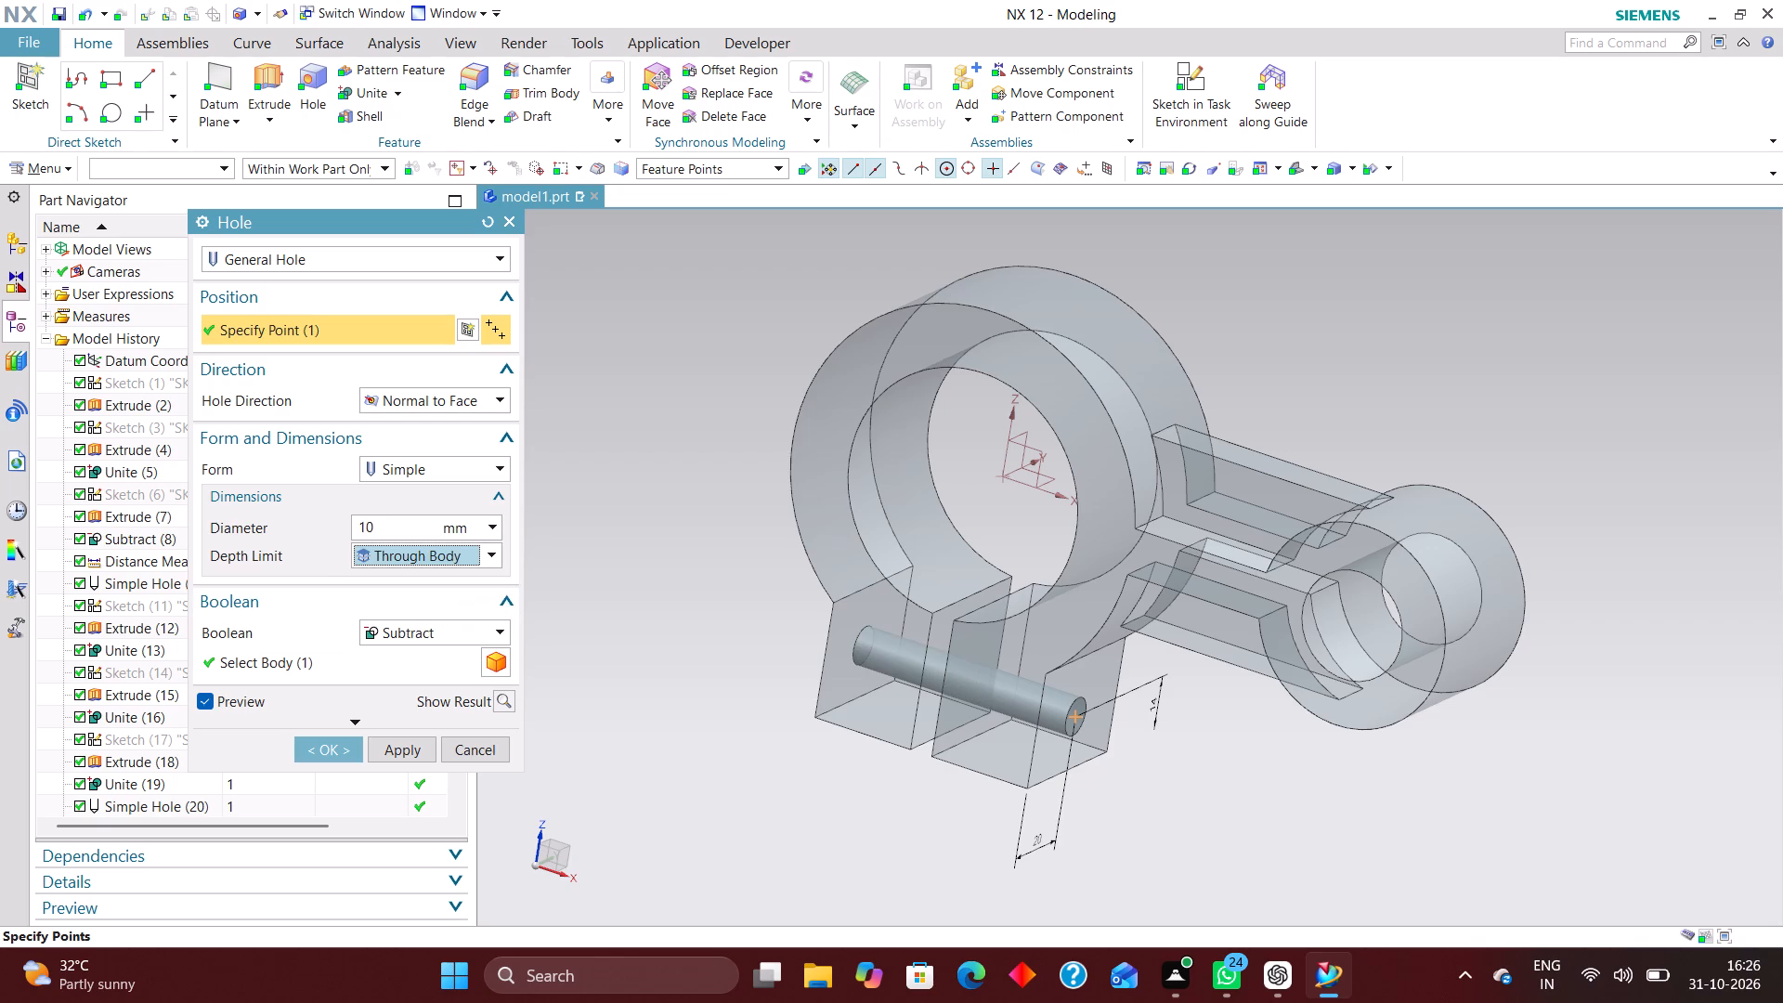
pyautogui.click(335, 743)
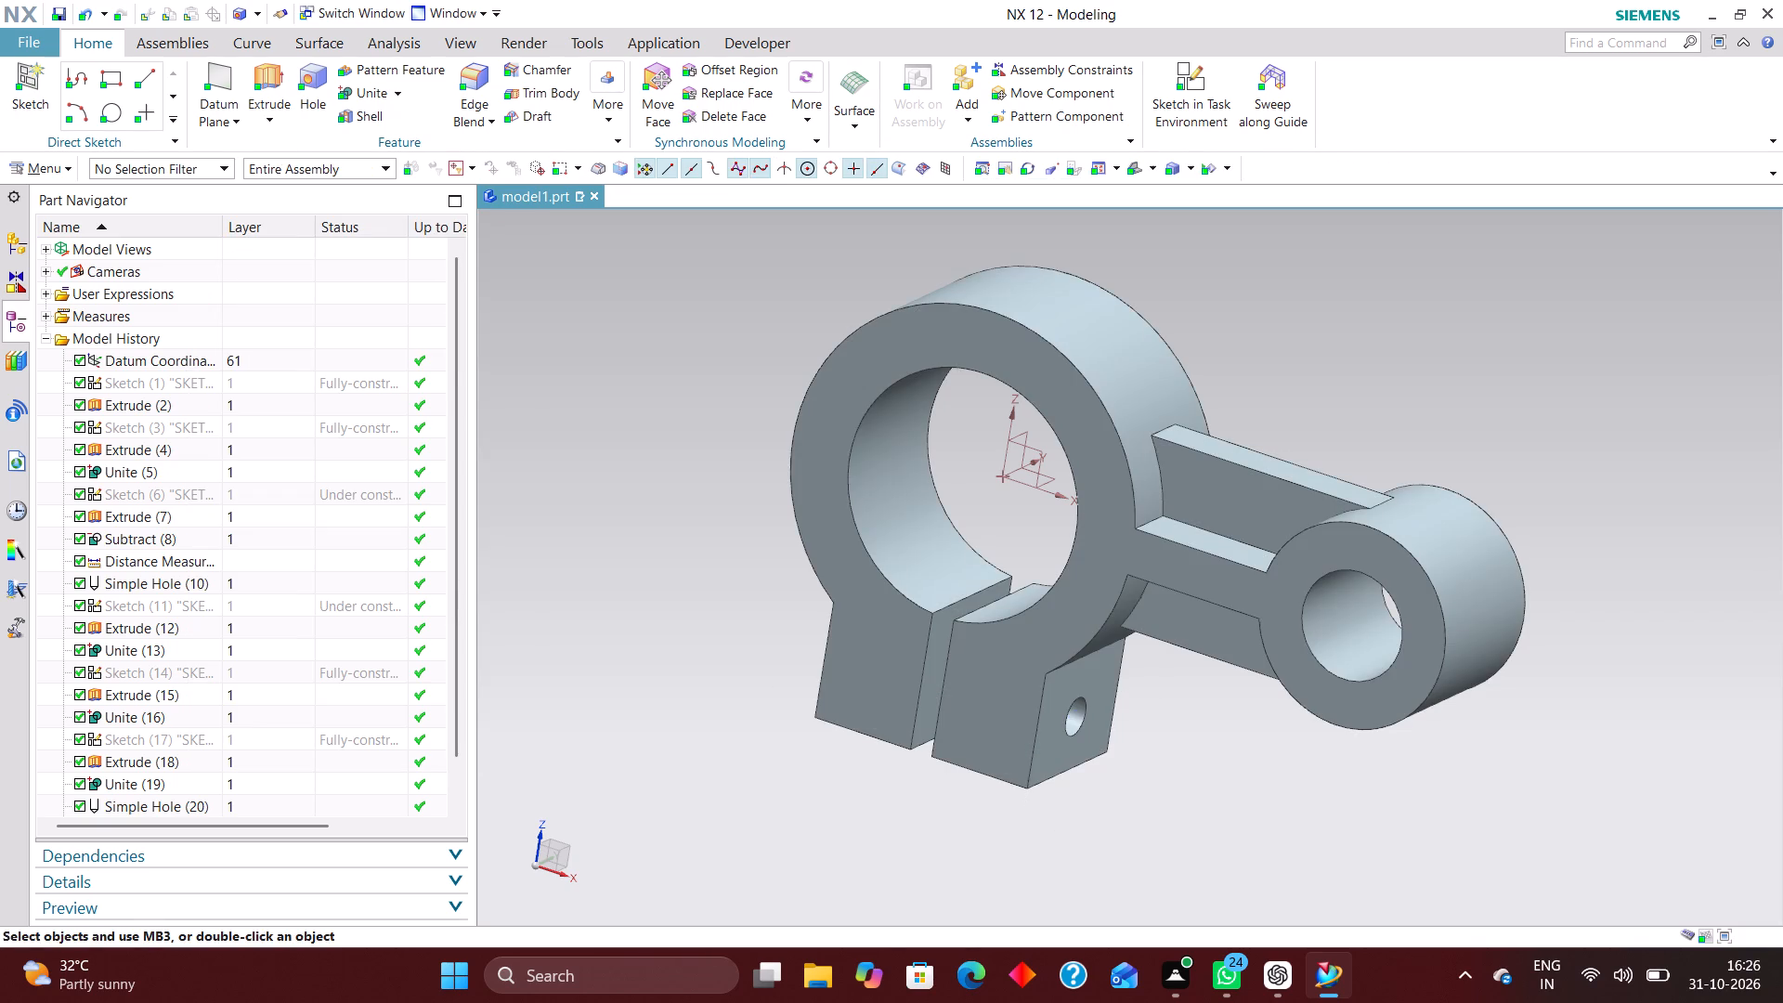
# Examine the clamp lugs' cross hole, slot, side plate, rib and boss from several rotated views.
pyautogui.moveTo(1151, 798); pyautogui.dragTo(1034, 751, button='middle')
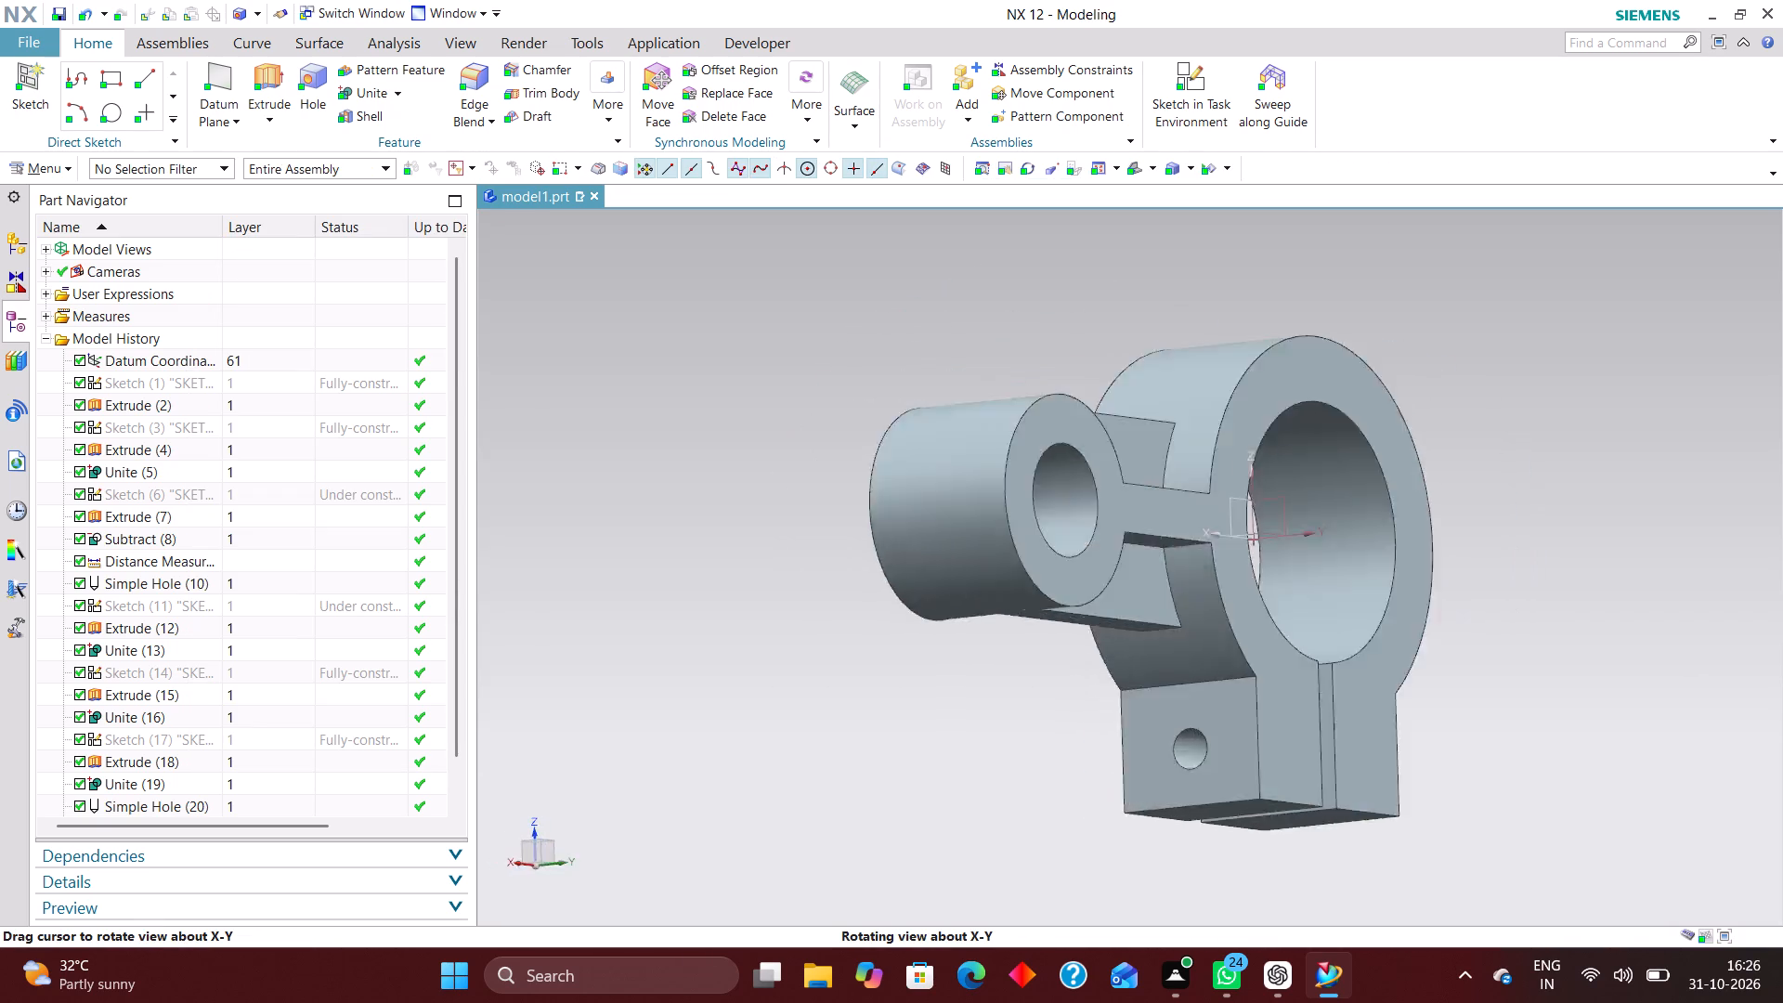
pyautogui.moveTo(1034, 751); pyautogui.dragTo(1126, 776, button='middle')
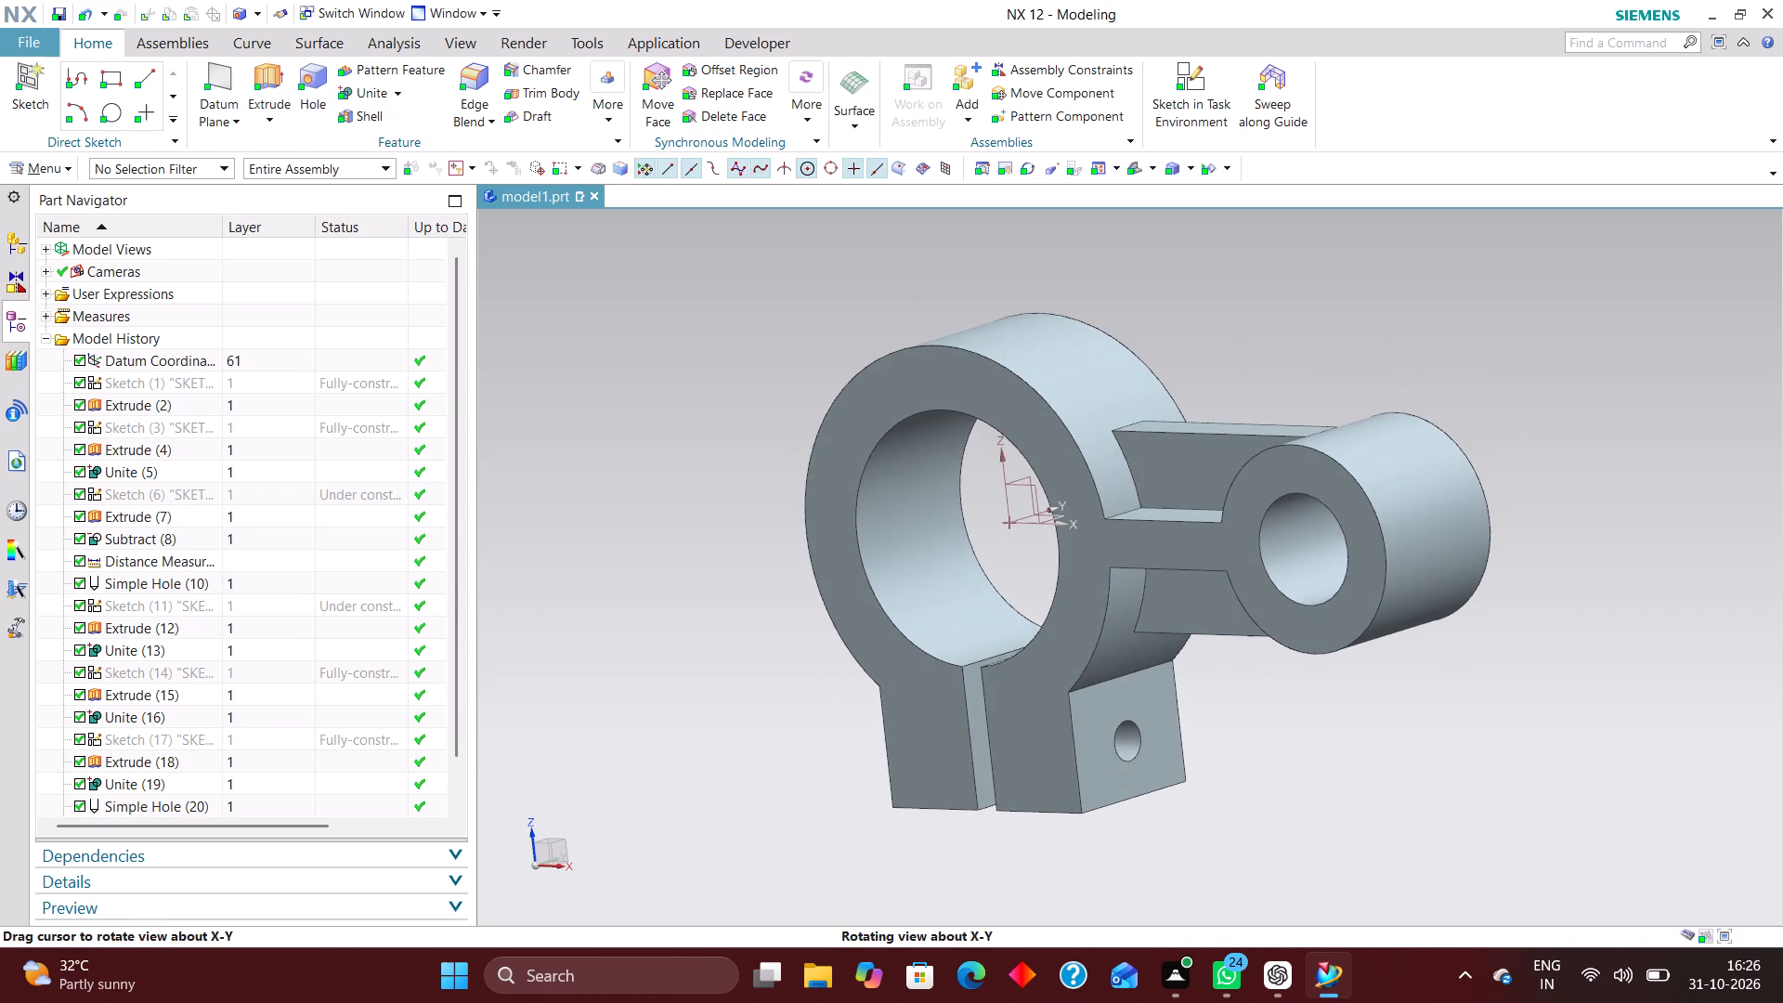
pyautogui.moveTo(1126, 776); pyautogui.dragTo(1118, 777, button='middle')
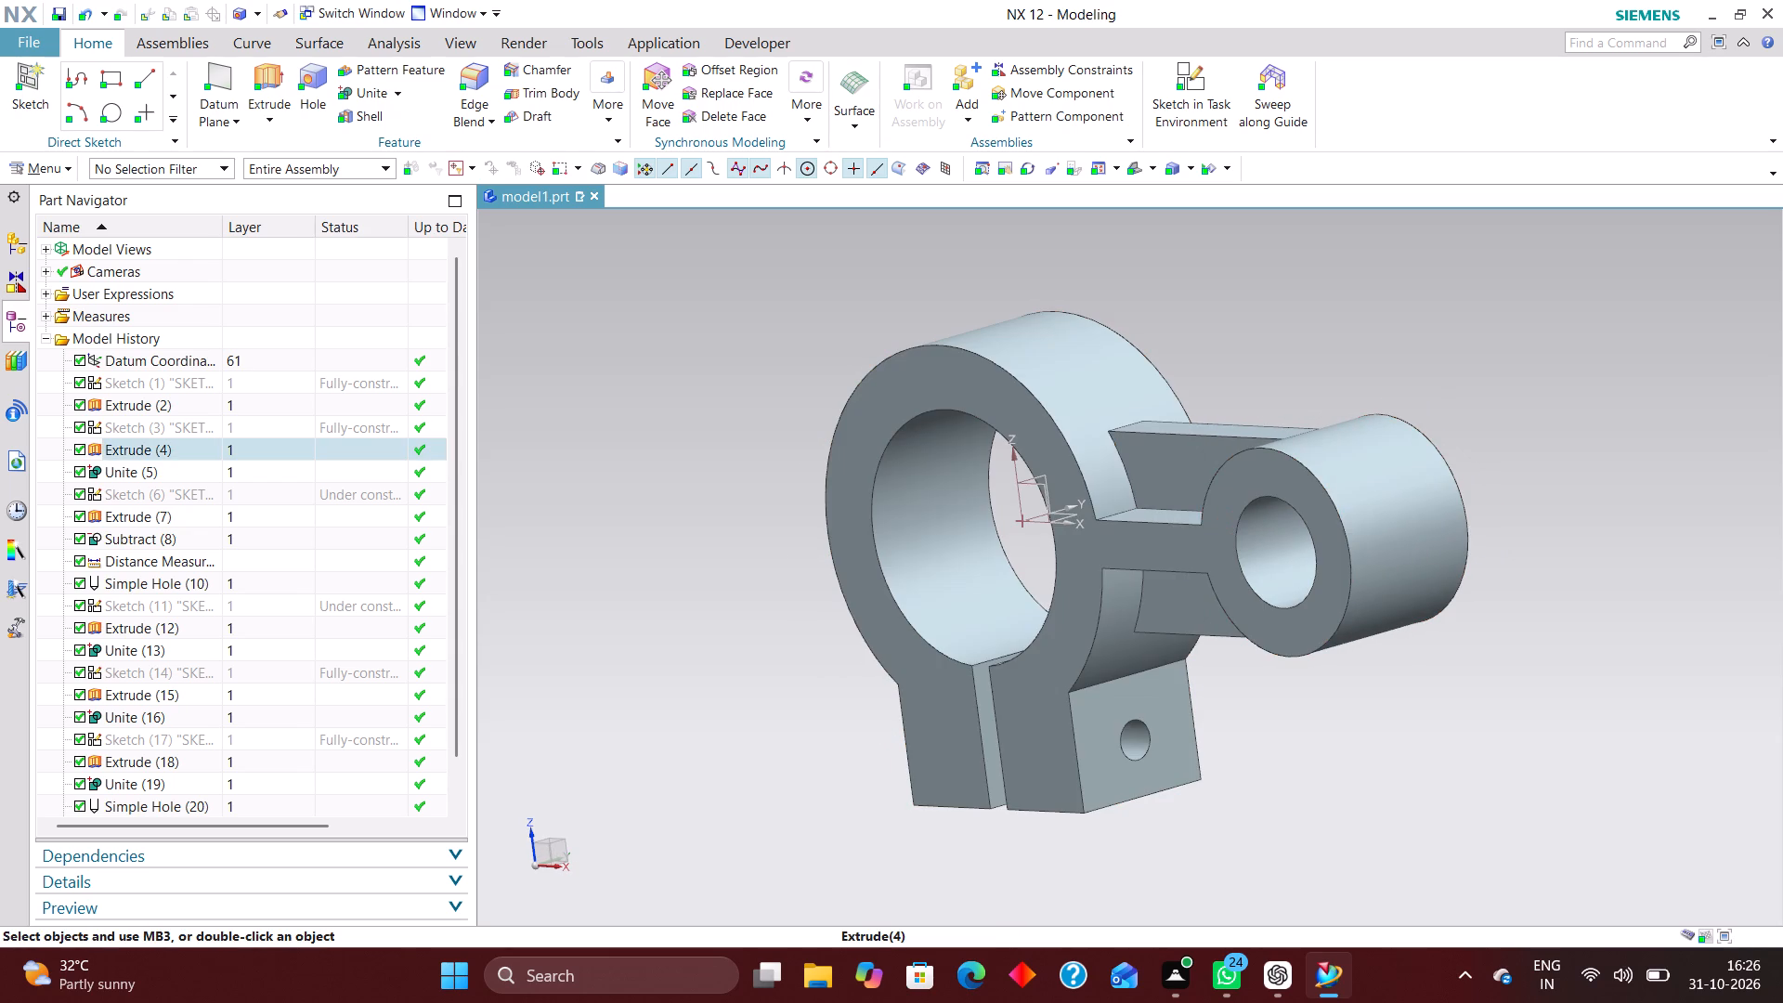
pyautogui.click(1137, 171)
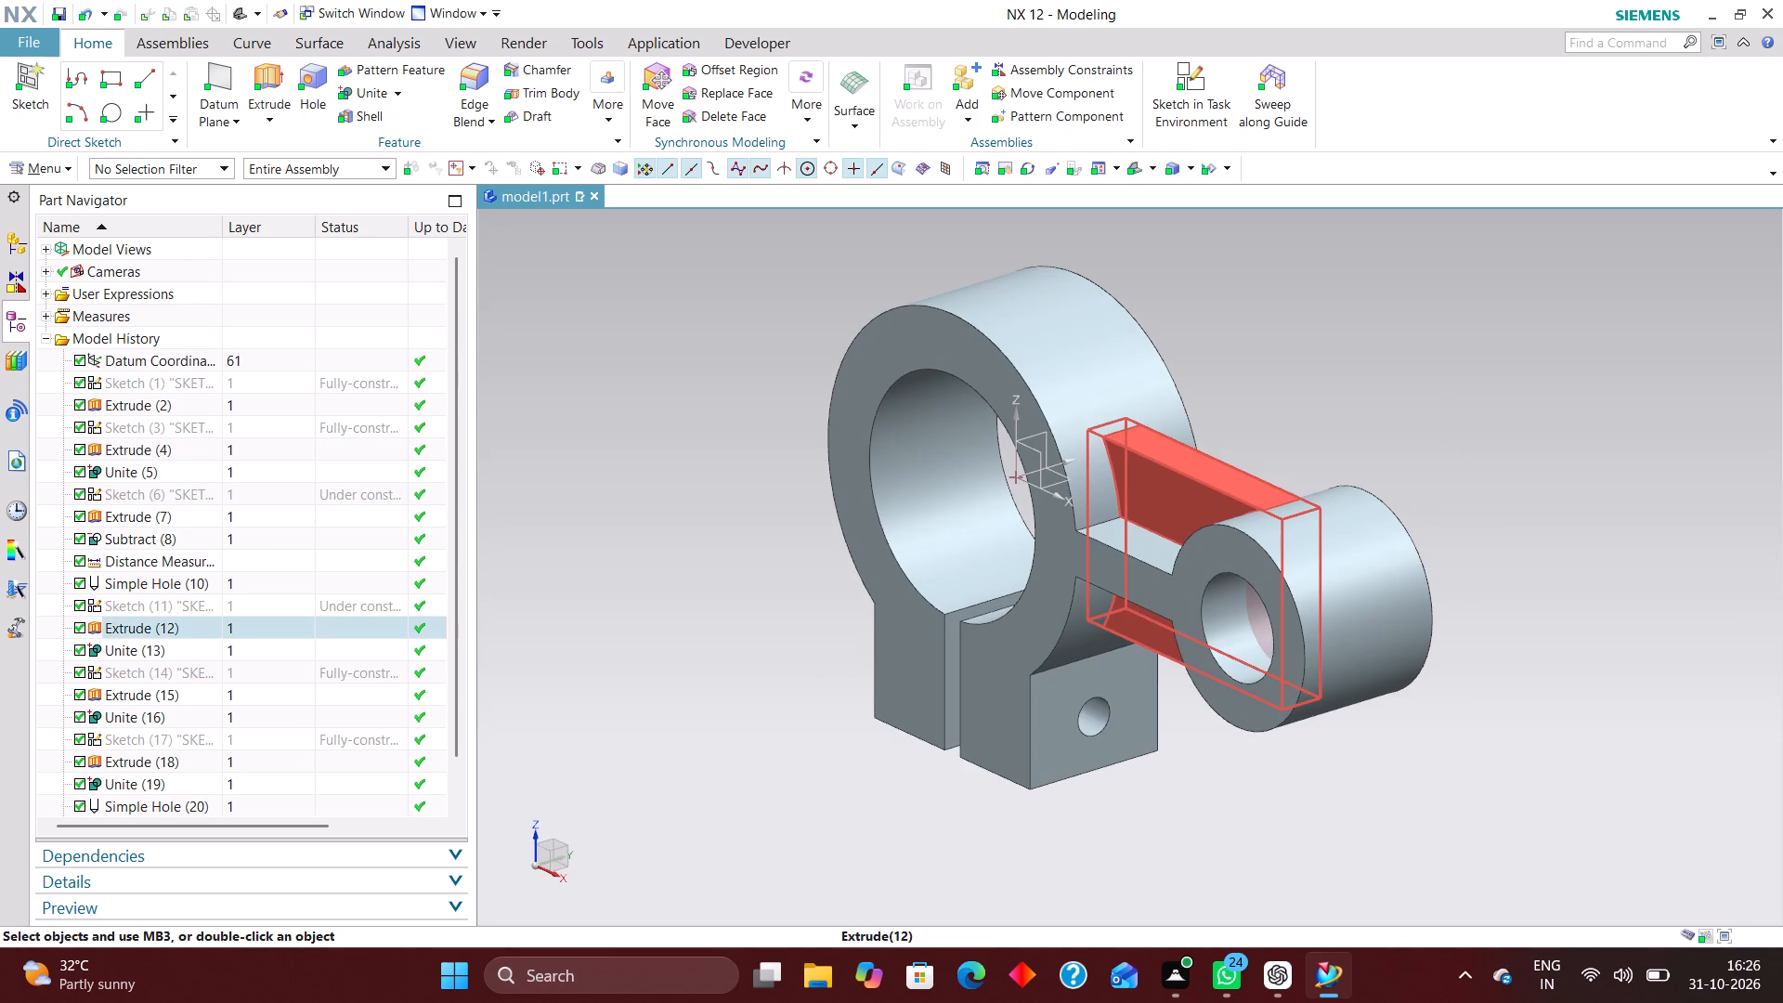
pyautogui.moveTo(1382, 774); pyautogui.dragTo(1411, 762, button='middle')
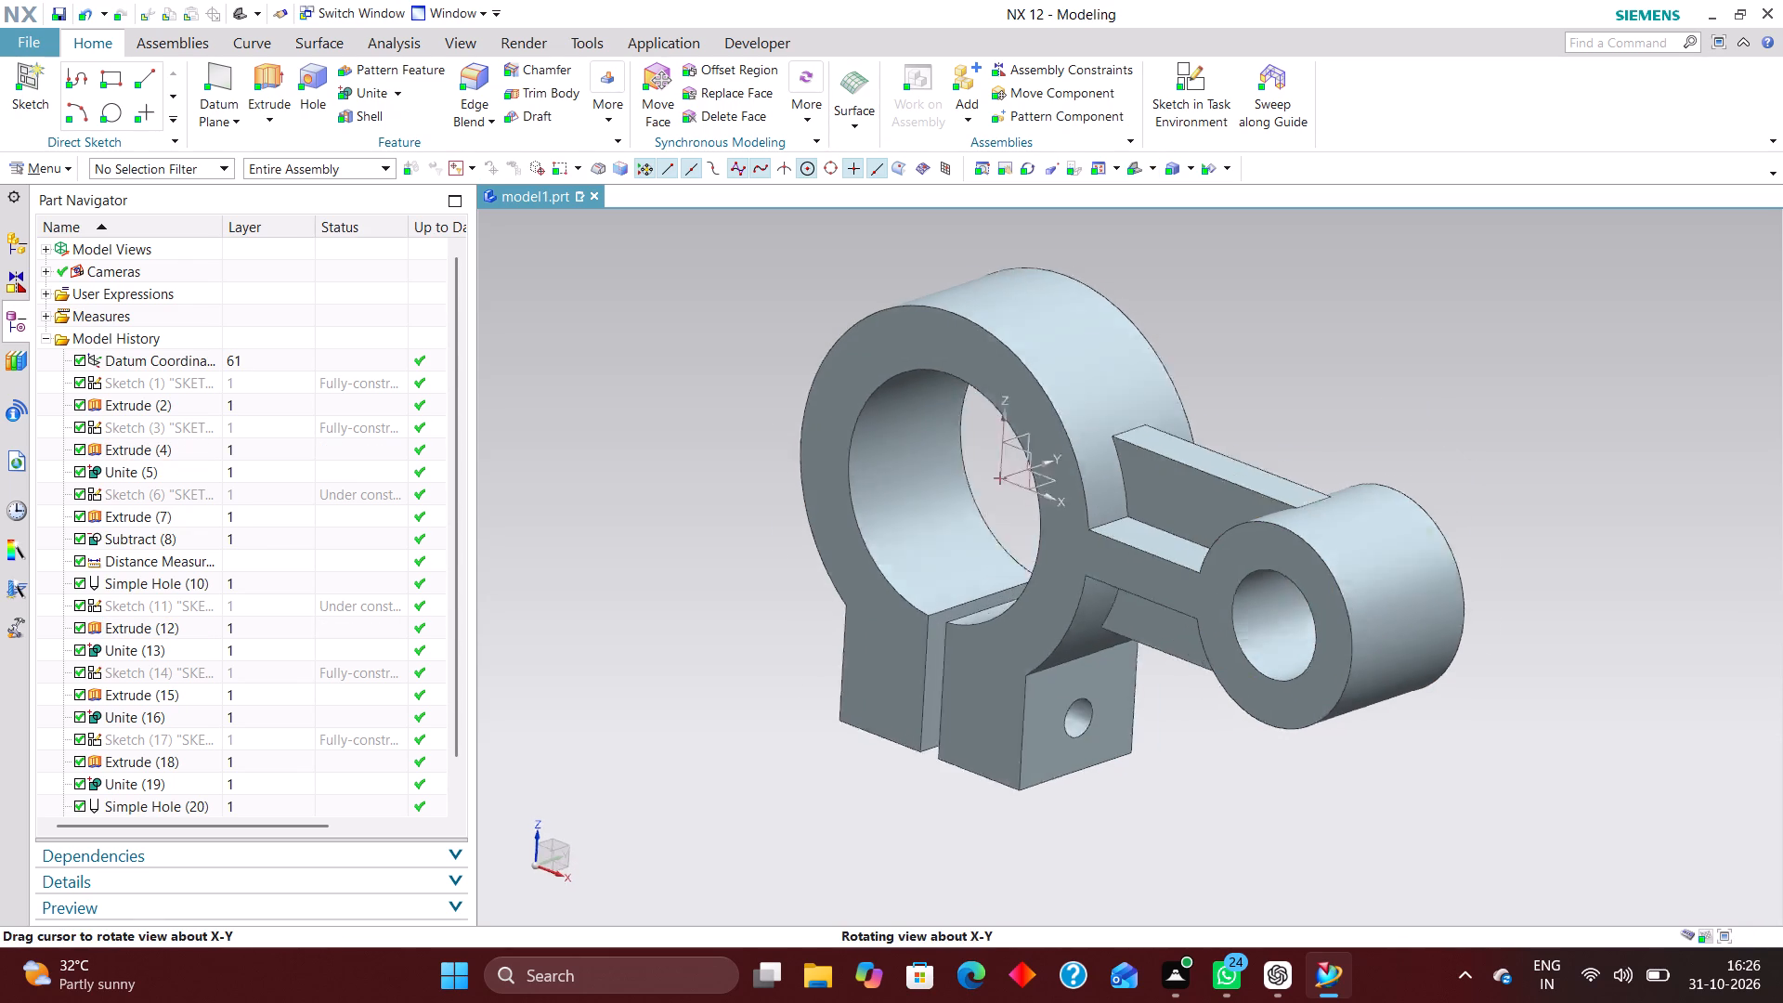
pyautogui.moveTo(1411, 762); pyautogui.dragTo(1456, 774, button='middle')
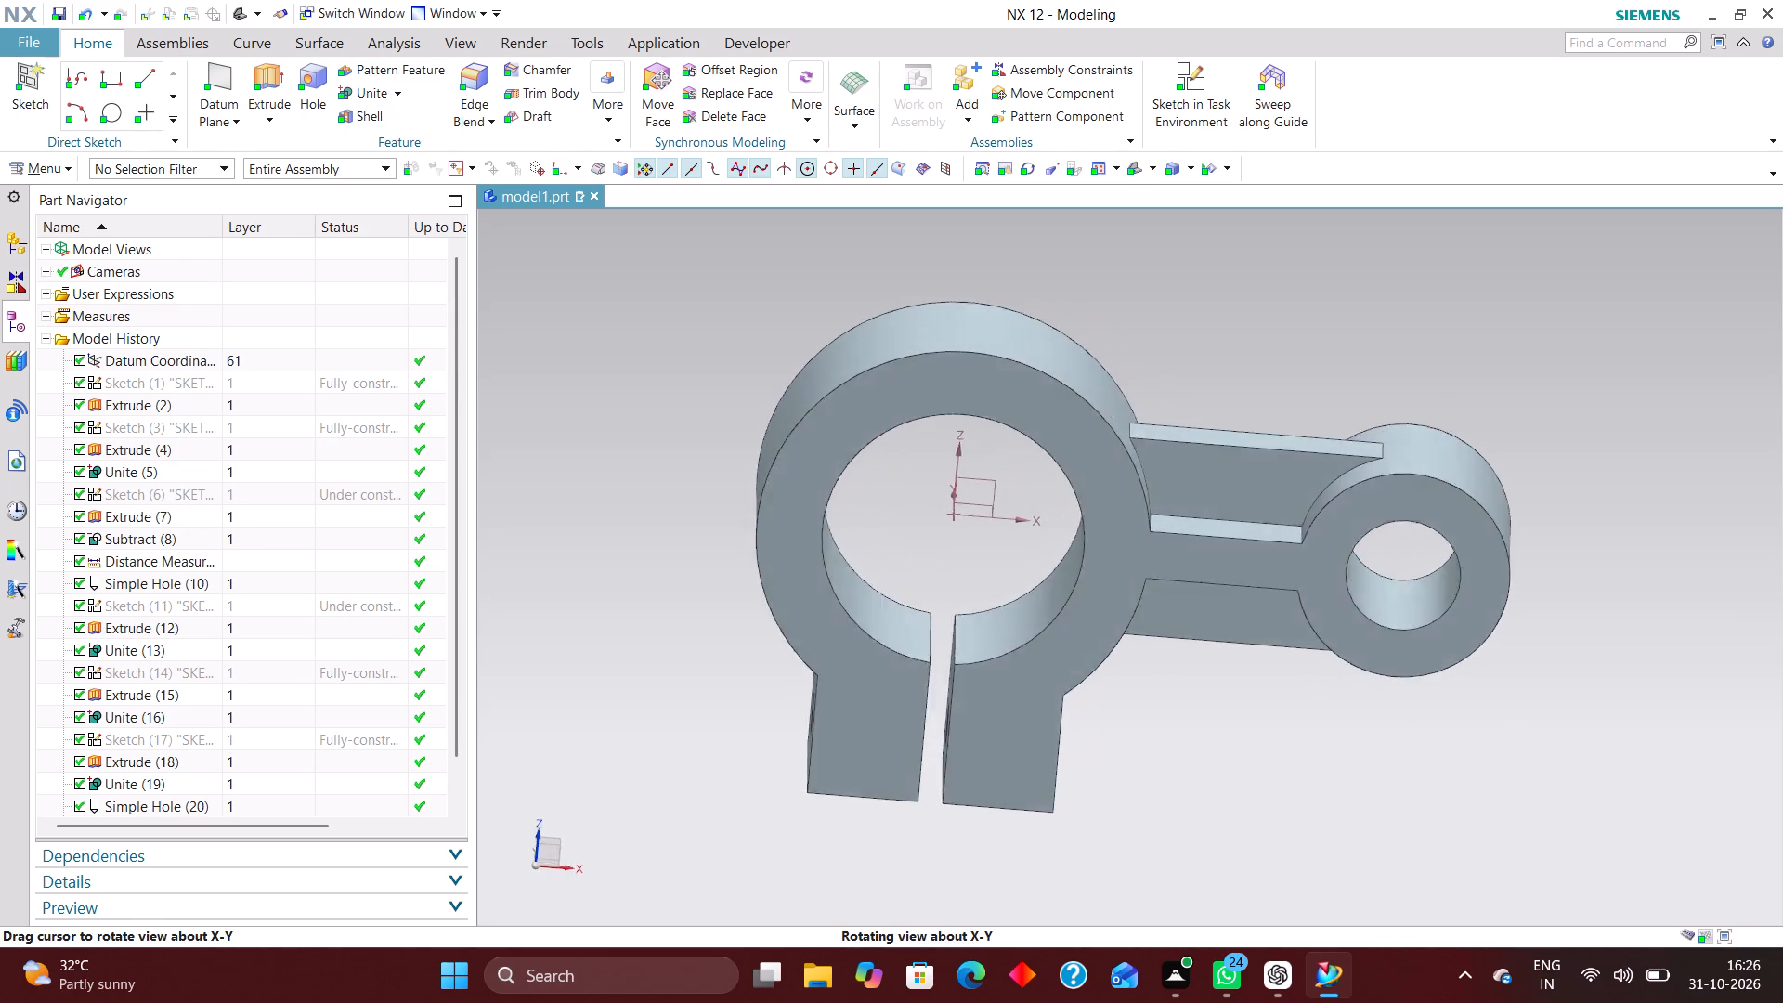
pyautogui.moveTo(1456, 774); pyautogui.dragTo(1436, 777, button='middle')
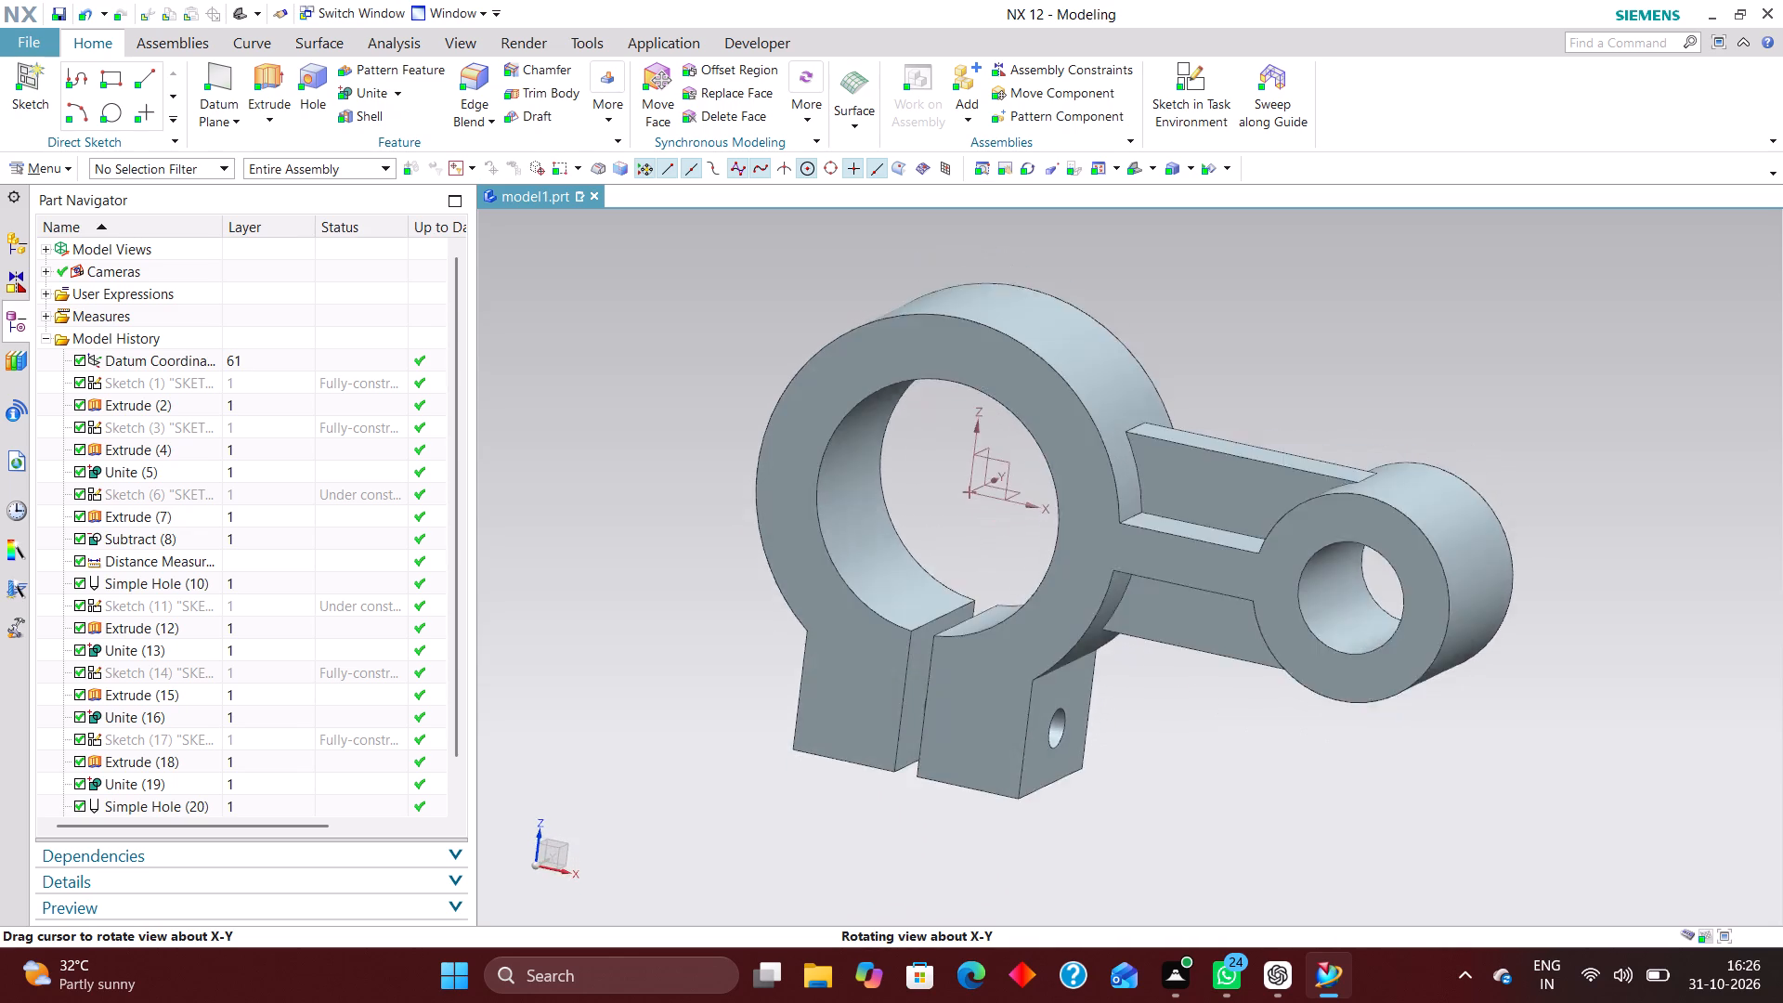
pyautogui.moveTo(1436, 777); pyautogui.dragTo(1409, 753, button='middle')
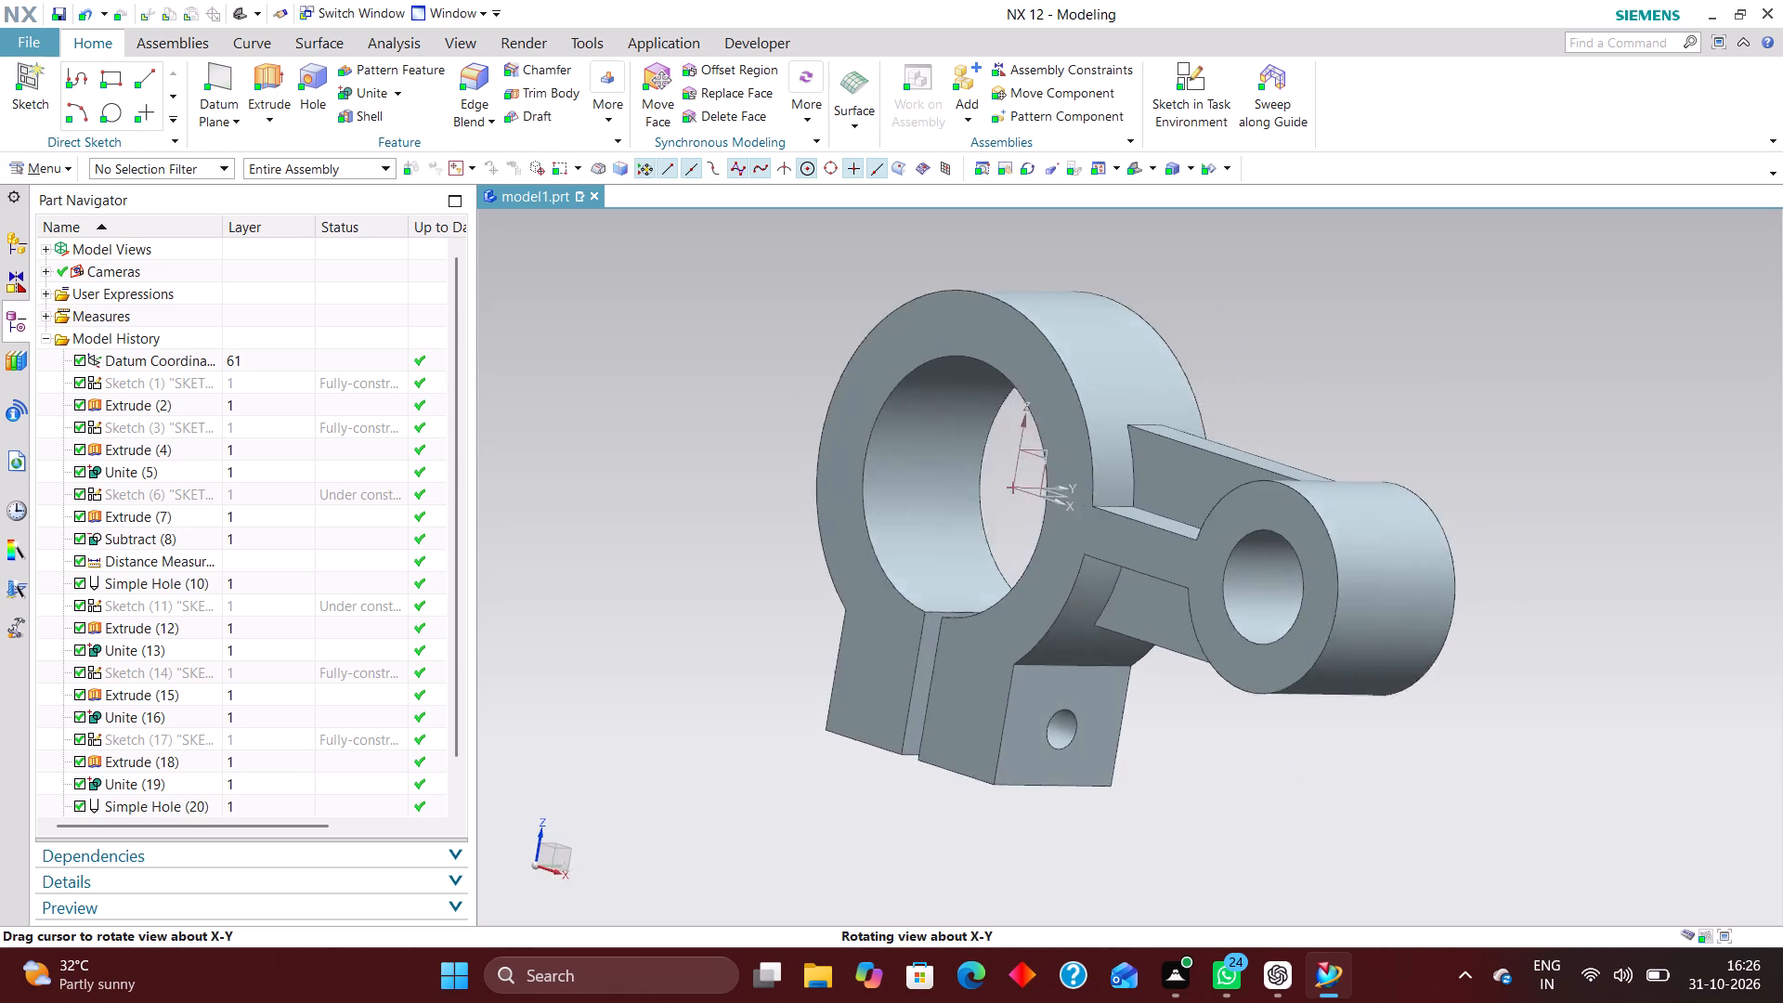
pyautogui.moveTo(1409, 753); pyautogui.dragTo(1419, 756, button='middle')
pyautogui.scroll(1, 1419, 756)
pyautogui.click(1136, 167)
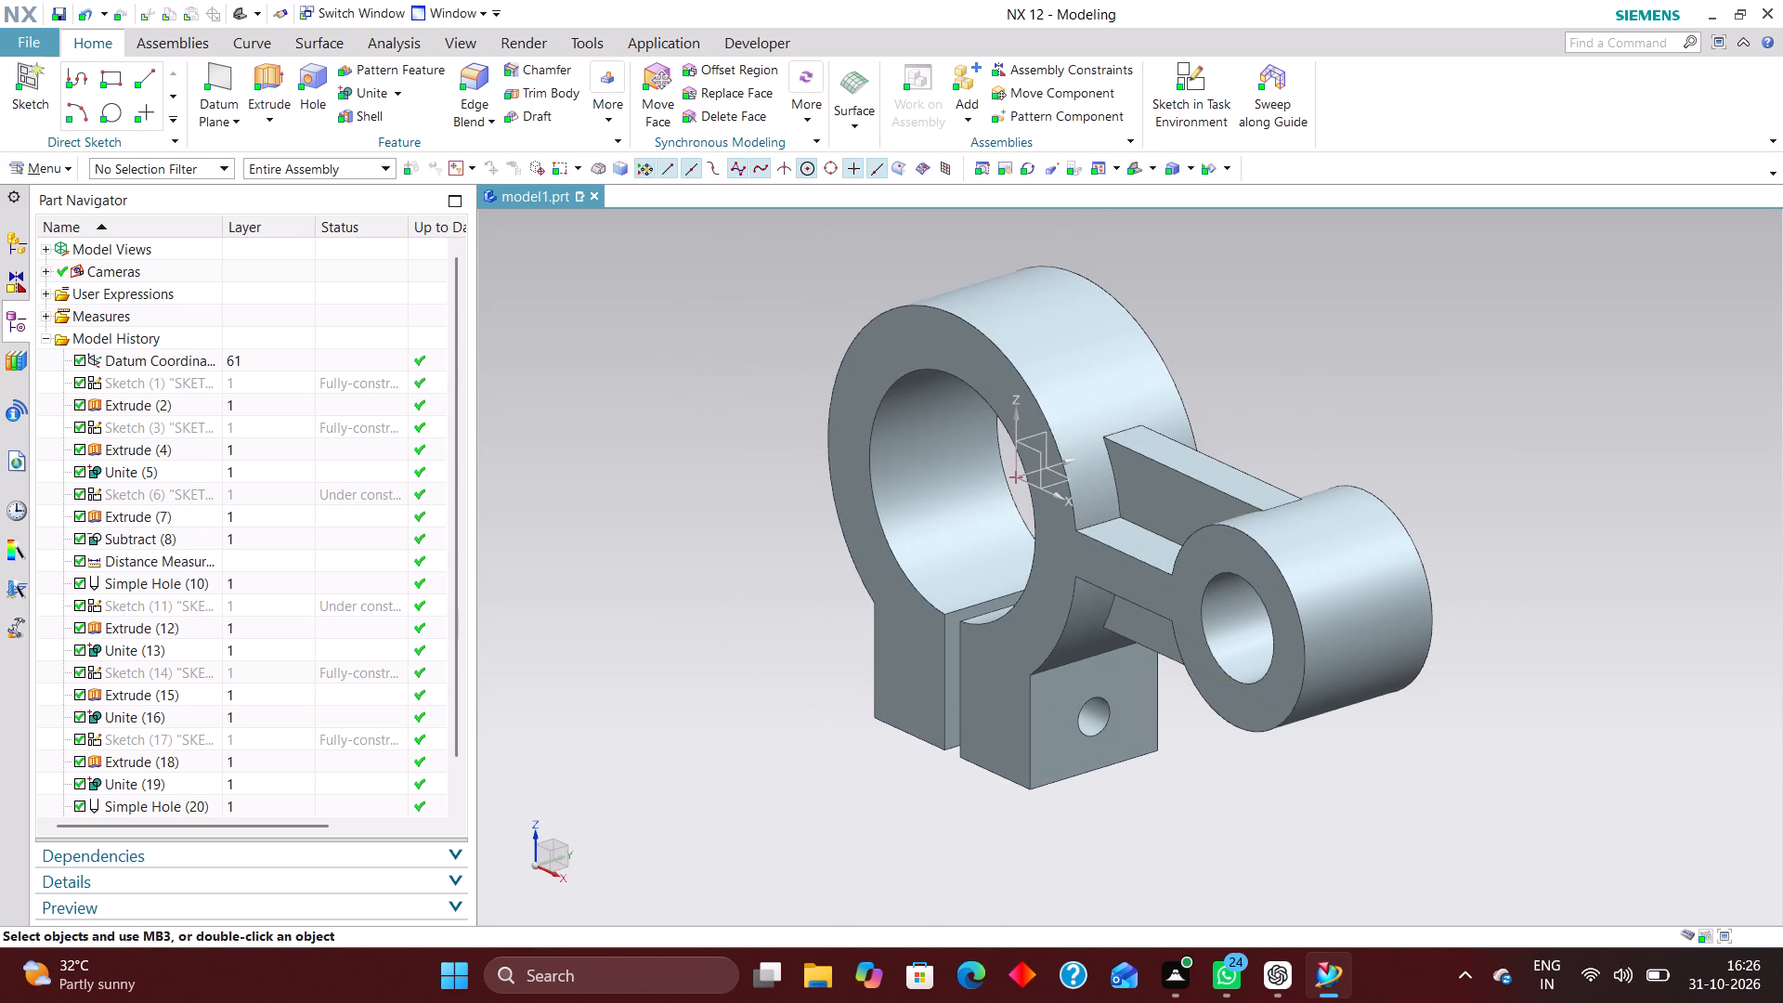
# Open the under-constrained side-plate rectangle sketch for editing with rollback.
pyautogui.click(306, 608)
pyautogui.rightClick(306, 609)
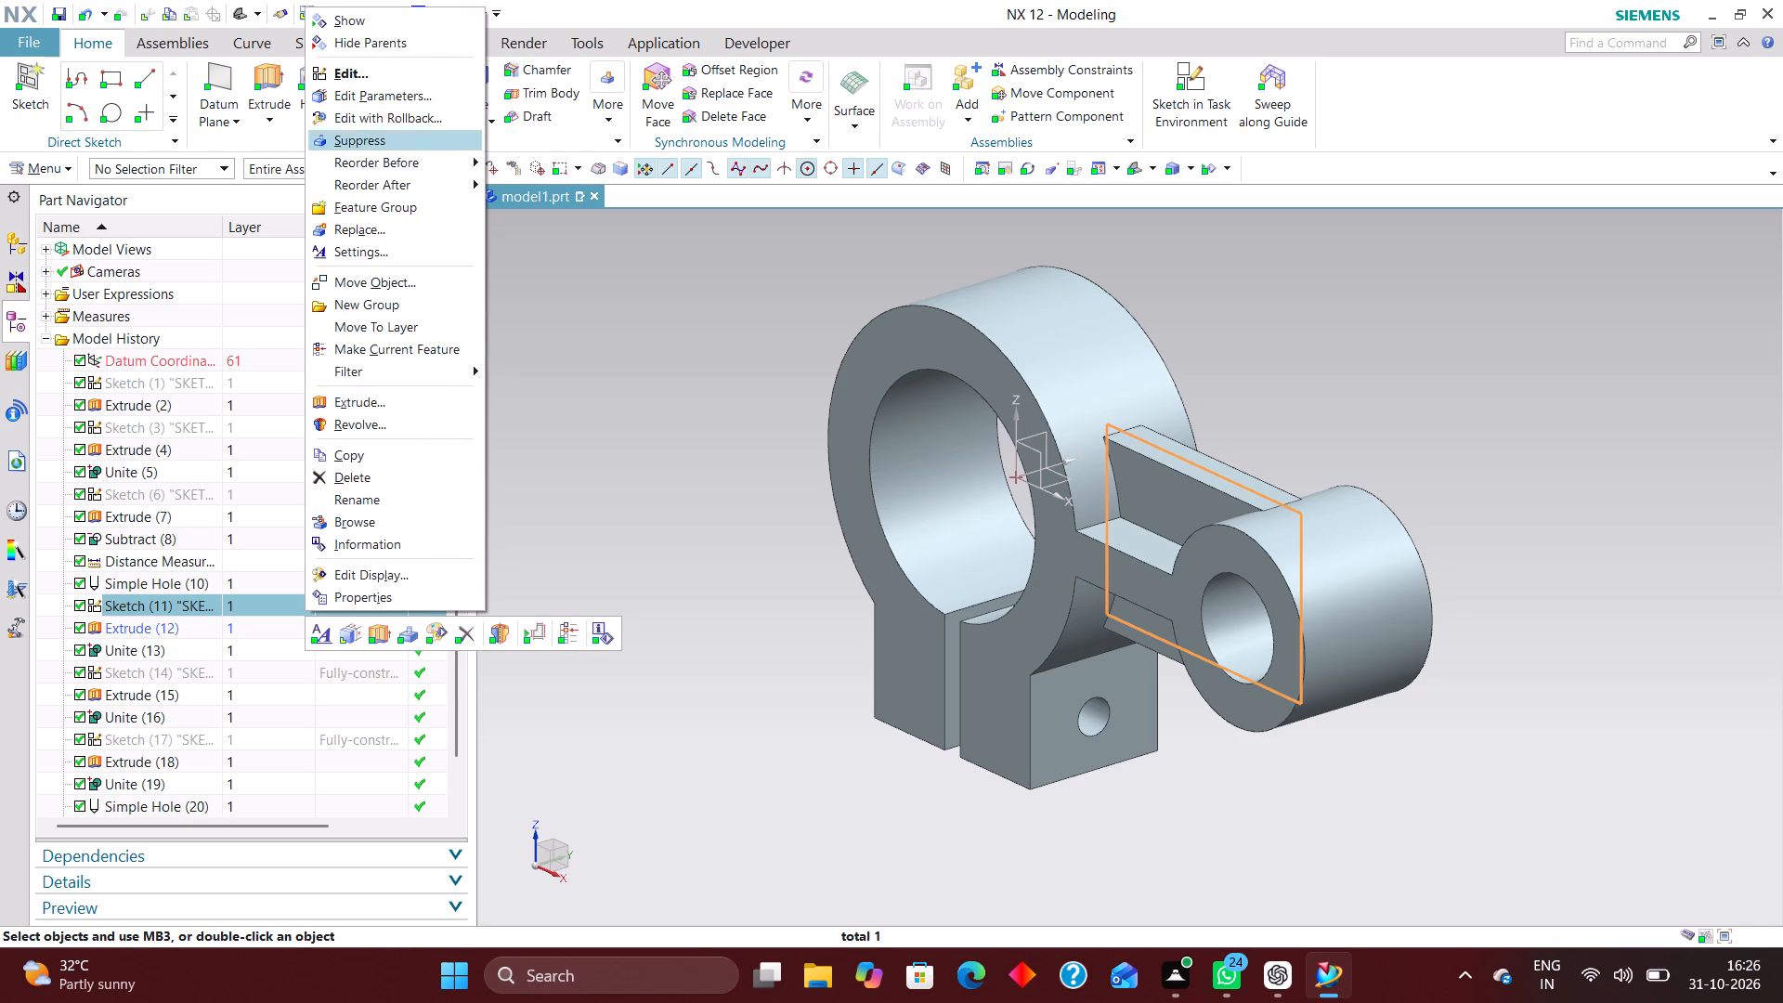
pyautogui.click(422, 118)
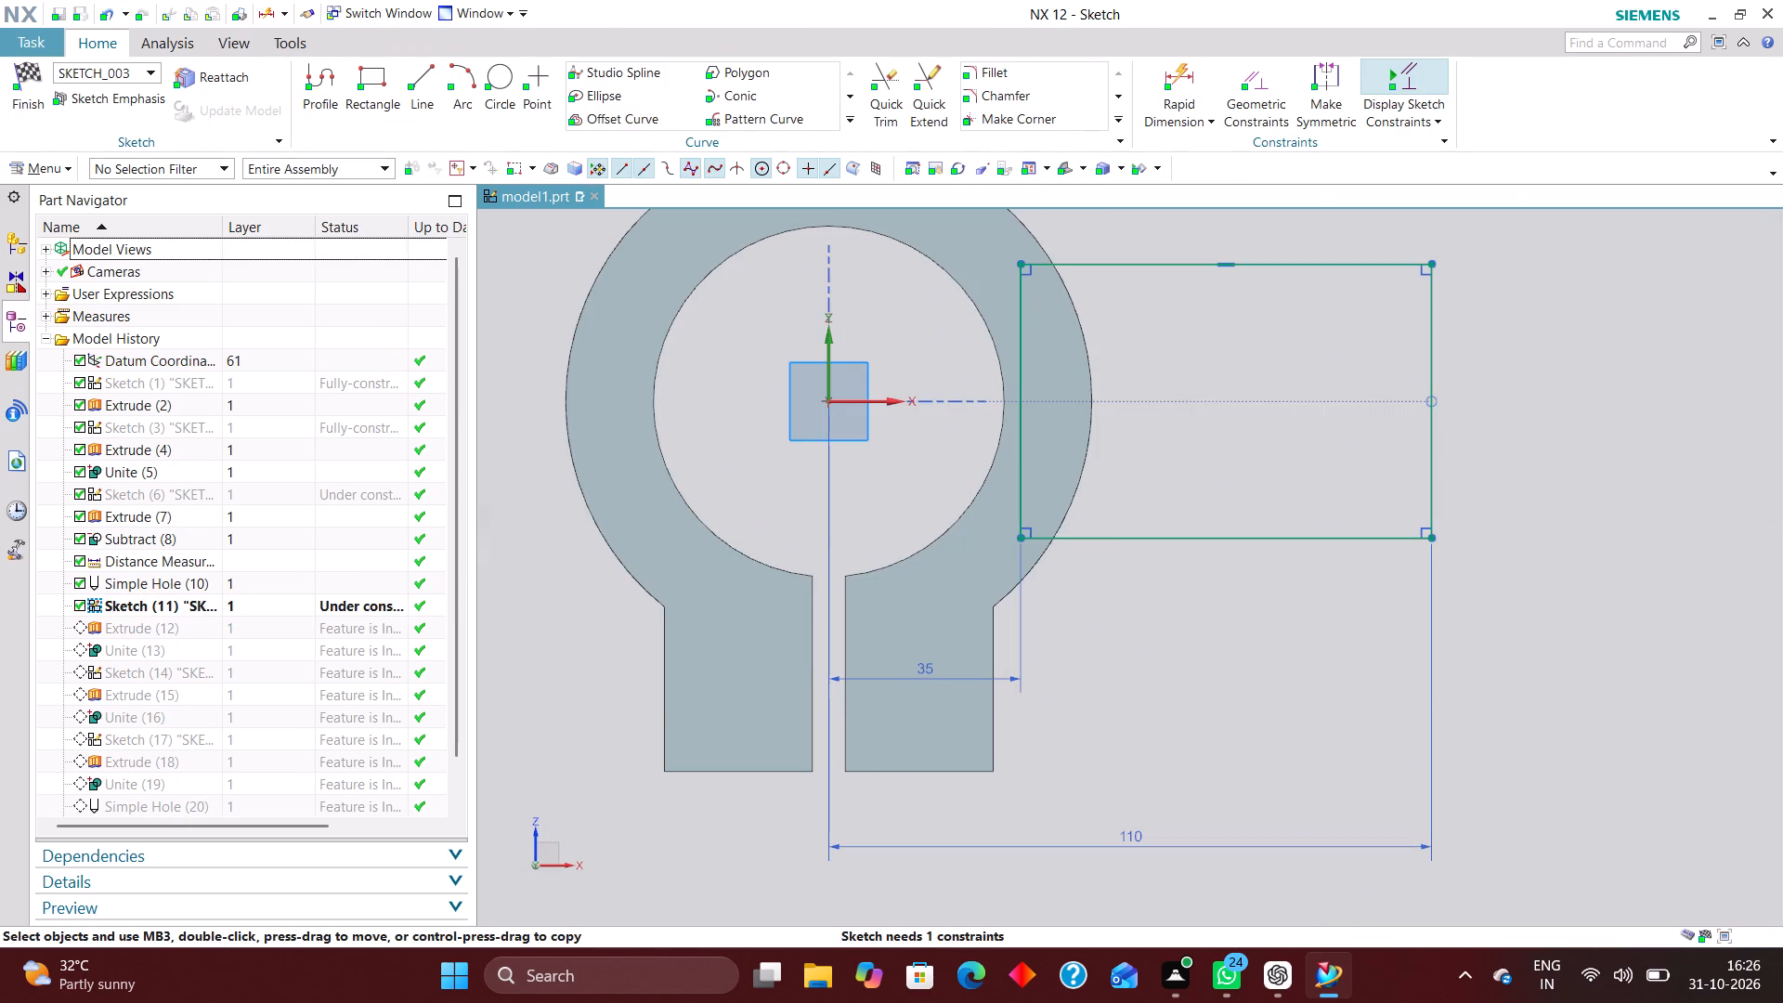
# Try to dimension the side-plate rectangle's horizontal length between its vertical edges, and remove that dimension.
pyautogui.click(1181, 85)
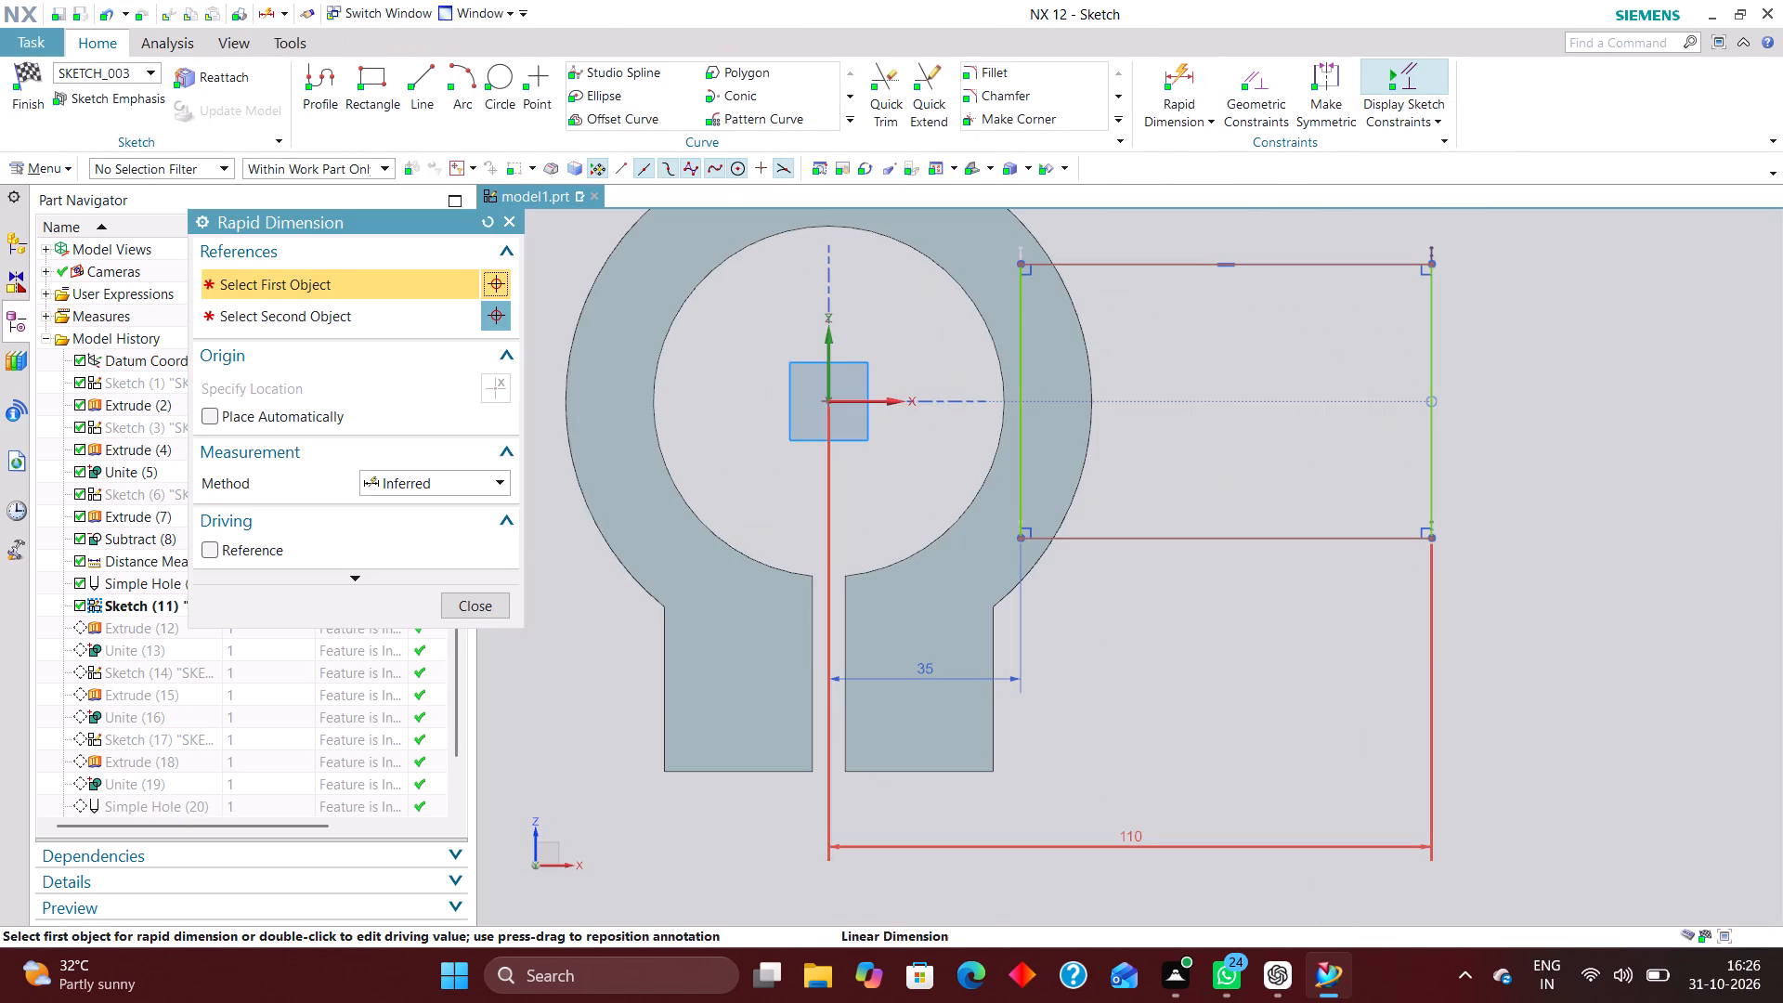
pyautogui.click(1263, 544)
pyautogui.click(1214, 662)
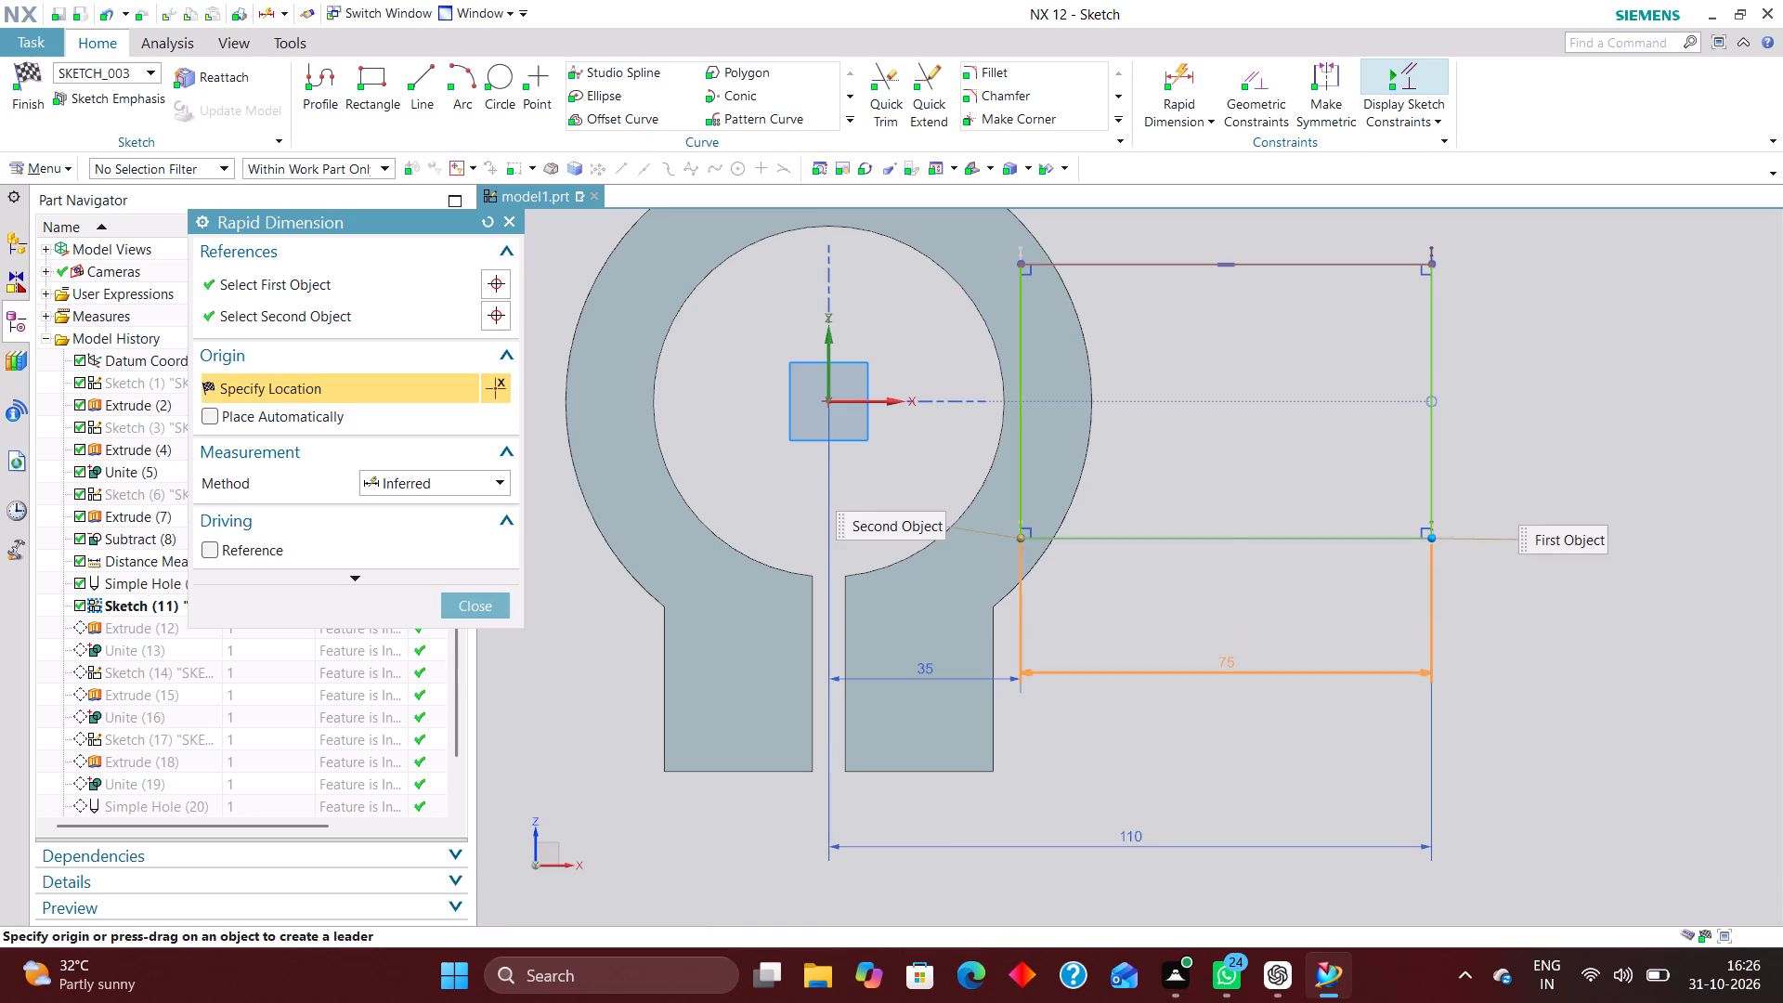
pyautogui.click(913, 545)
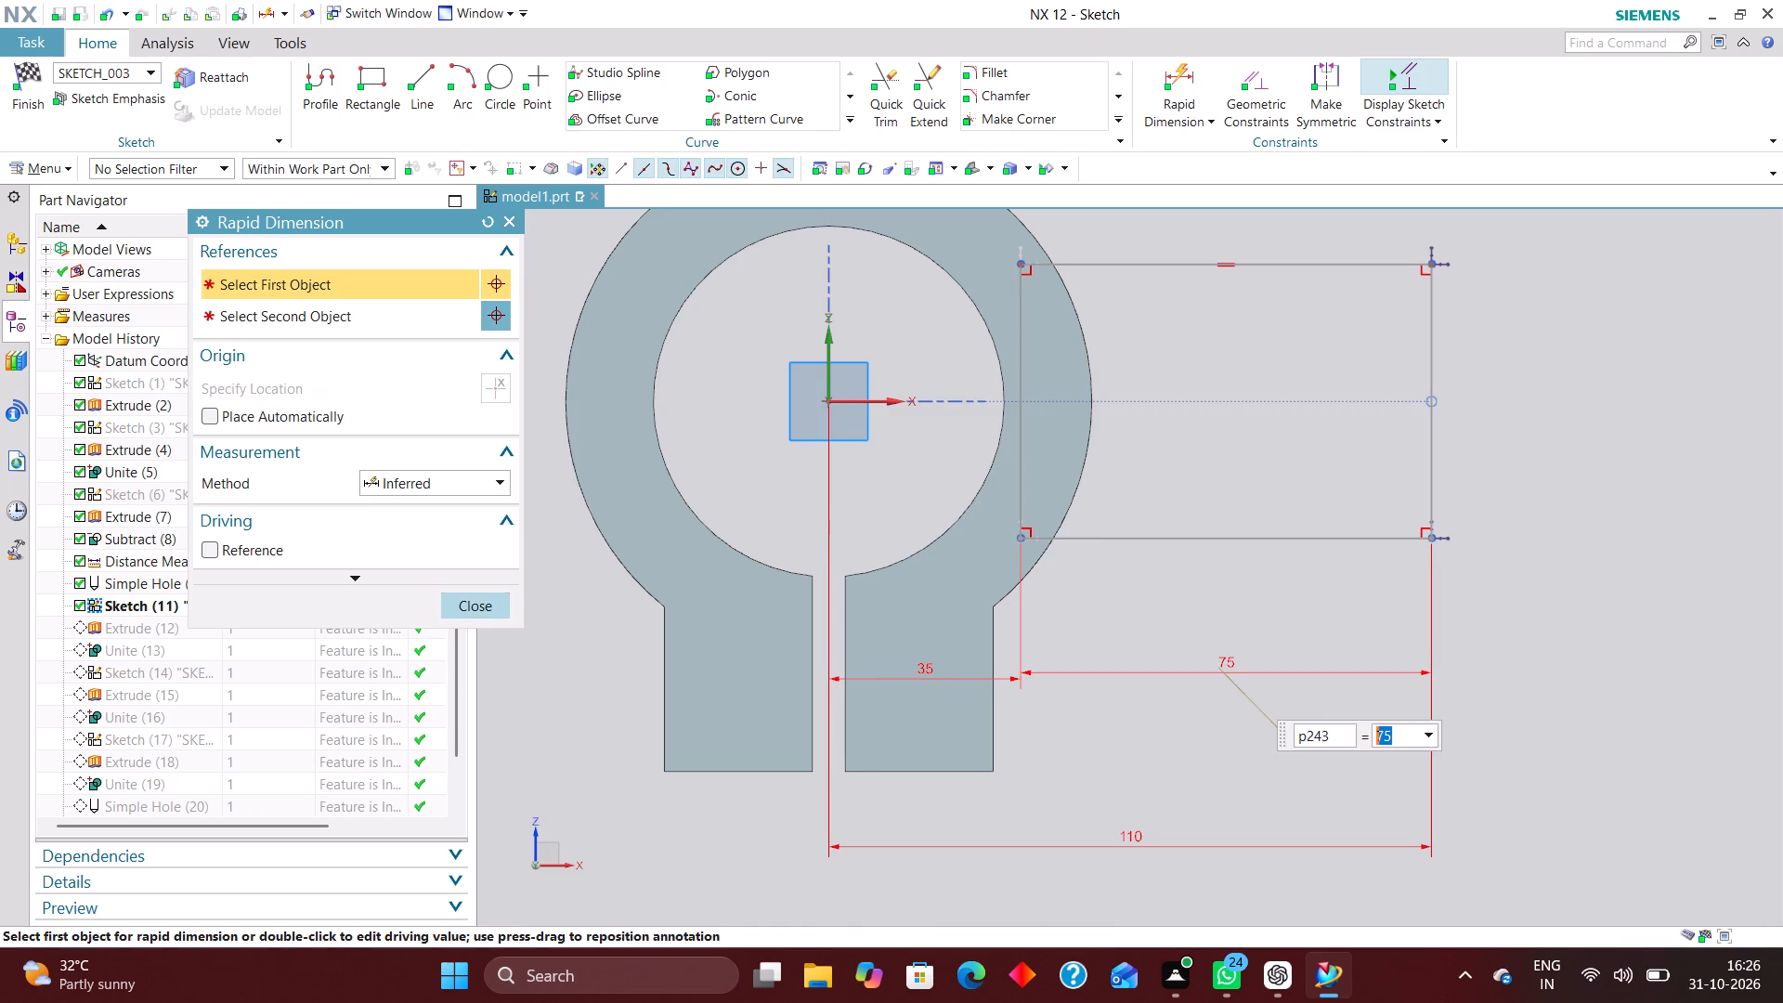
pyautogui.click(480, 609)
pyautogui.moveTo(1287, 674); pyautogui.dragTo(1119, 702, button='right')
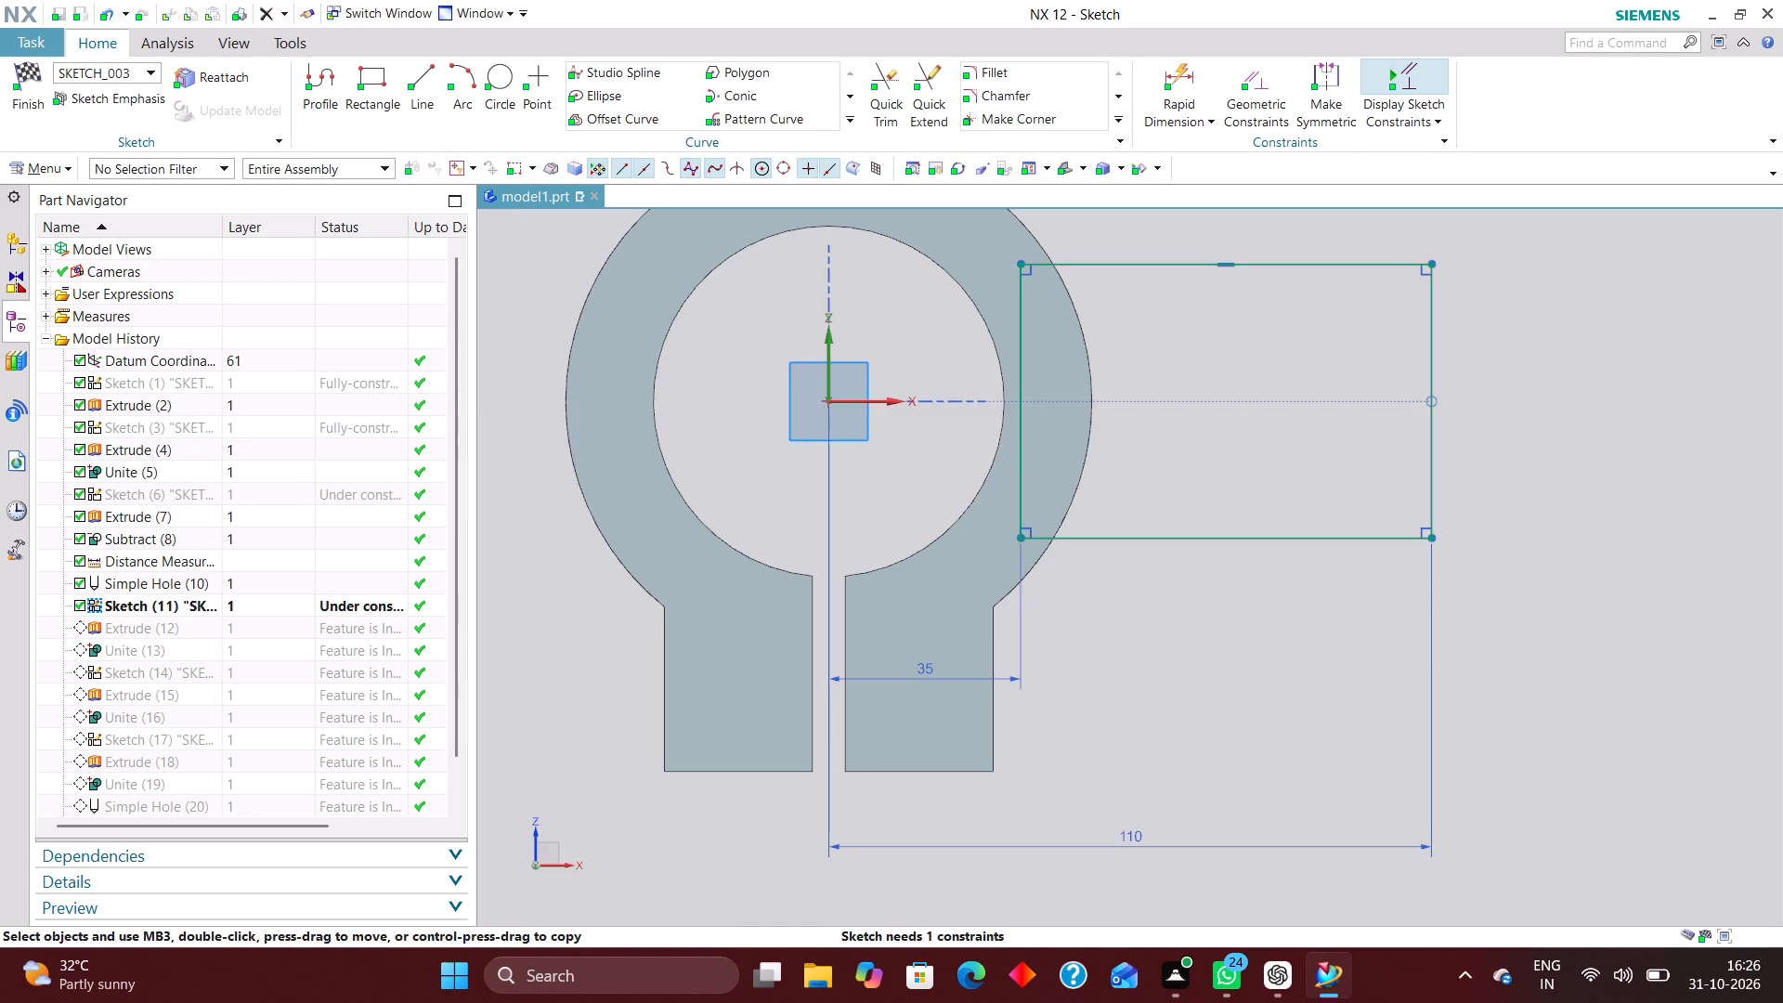
# Dimension the vertical height of the side-plate rectangle and finish the sketch.
pyautogui.scroll(-1, 1124, 728)
pyautogui.scroll(1, 1207, 522)
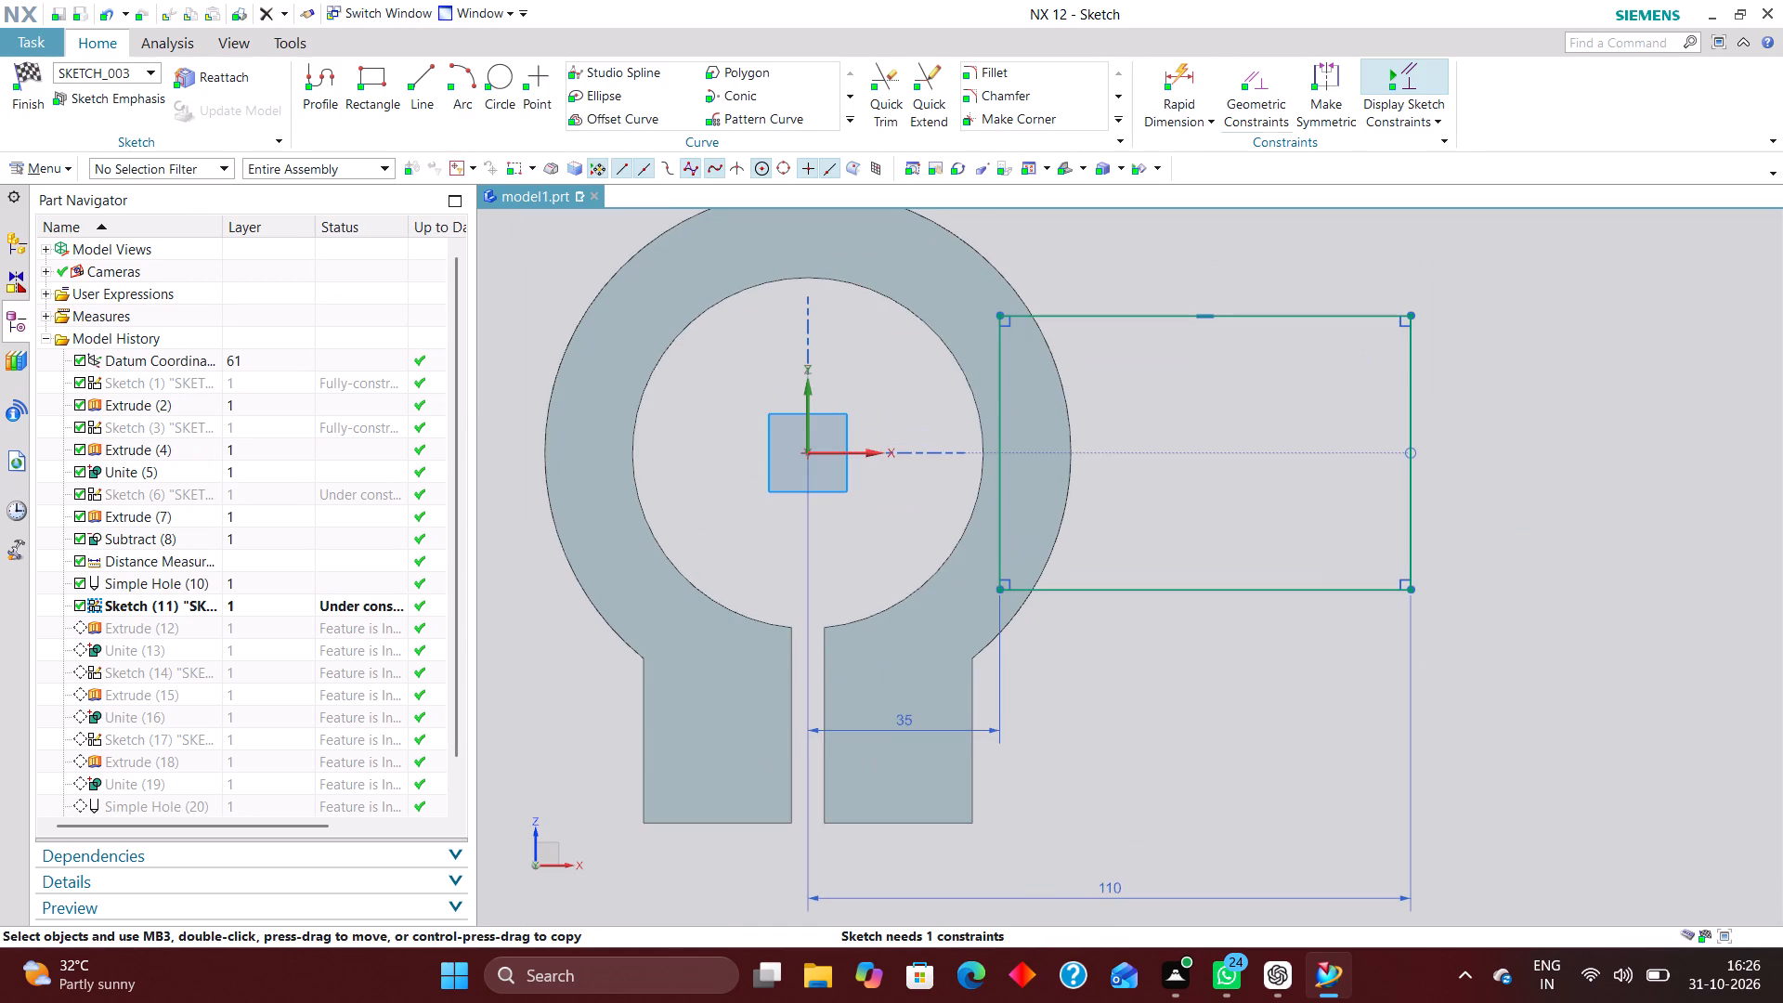
pyautogui.click(1172, 83)
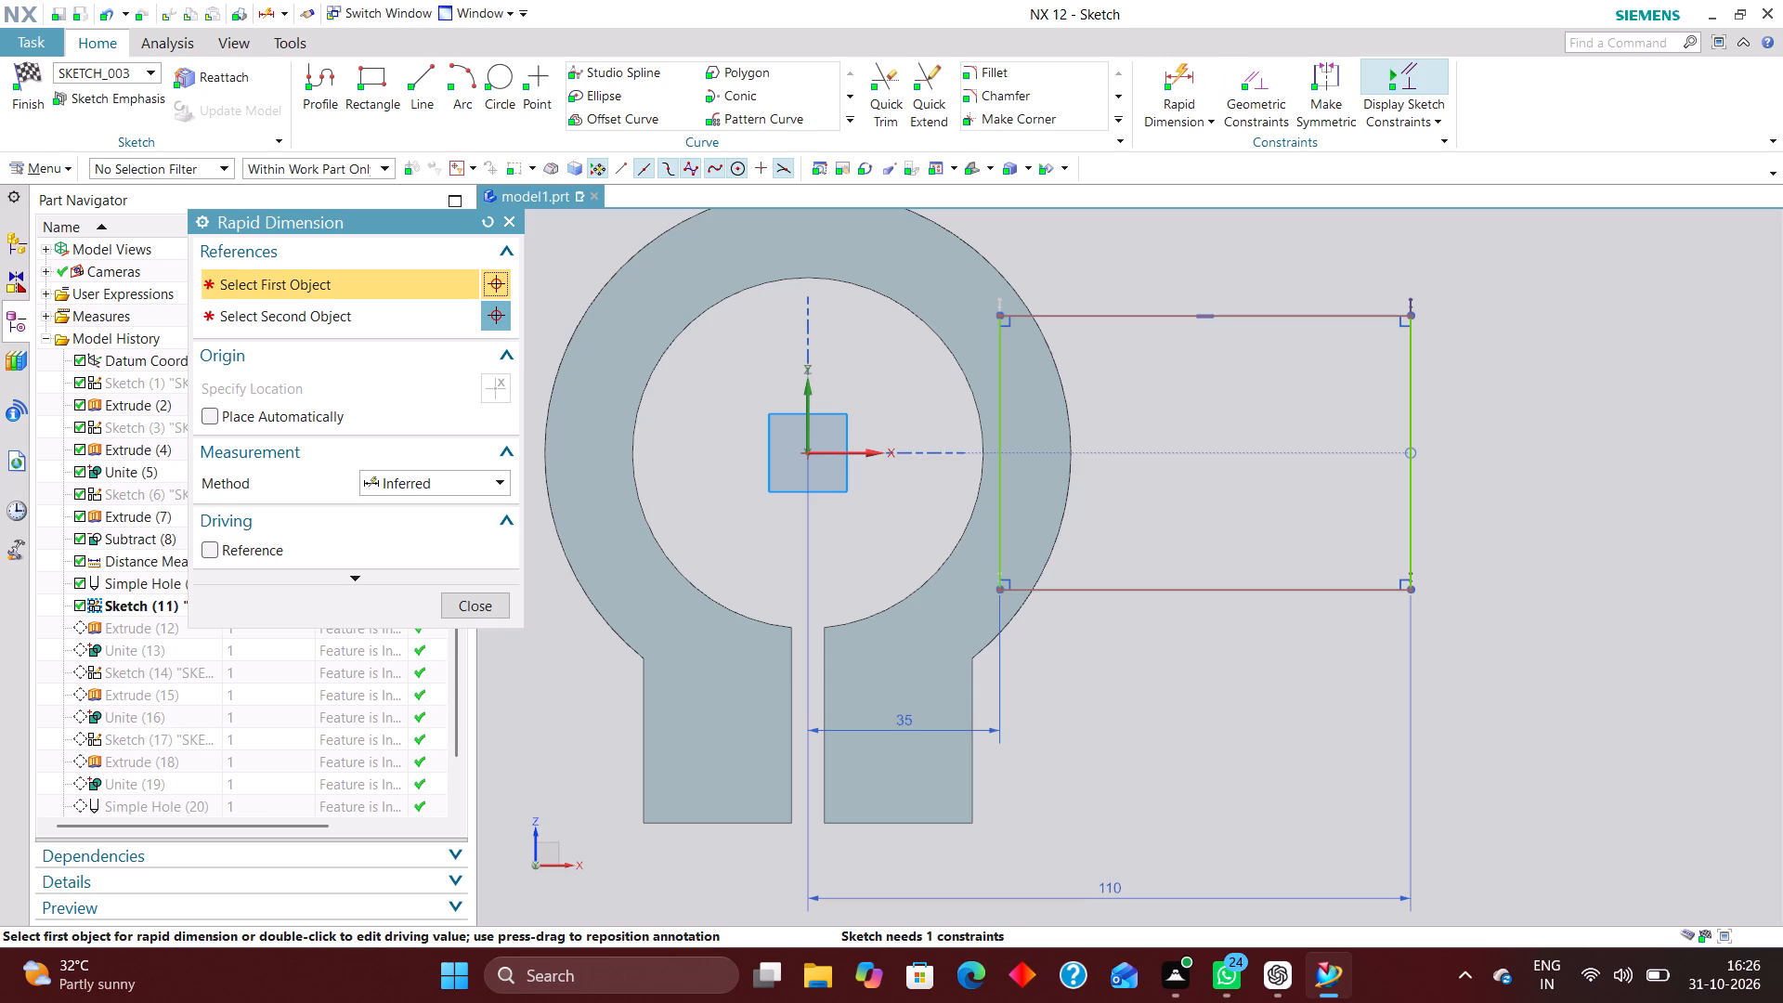
pyautogui.click(1409, 522)
pyautogui.click(1564, 439)
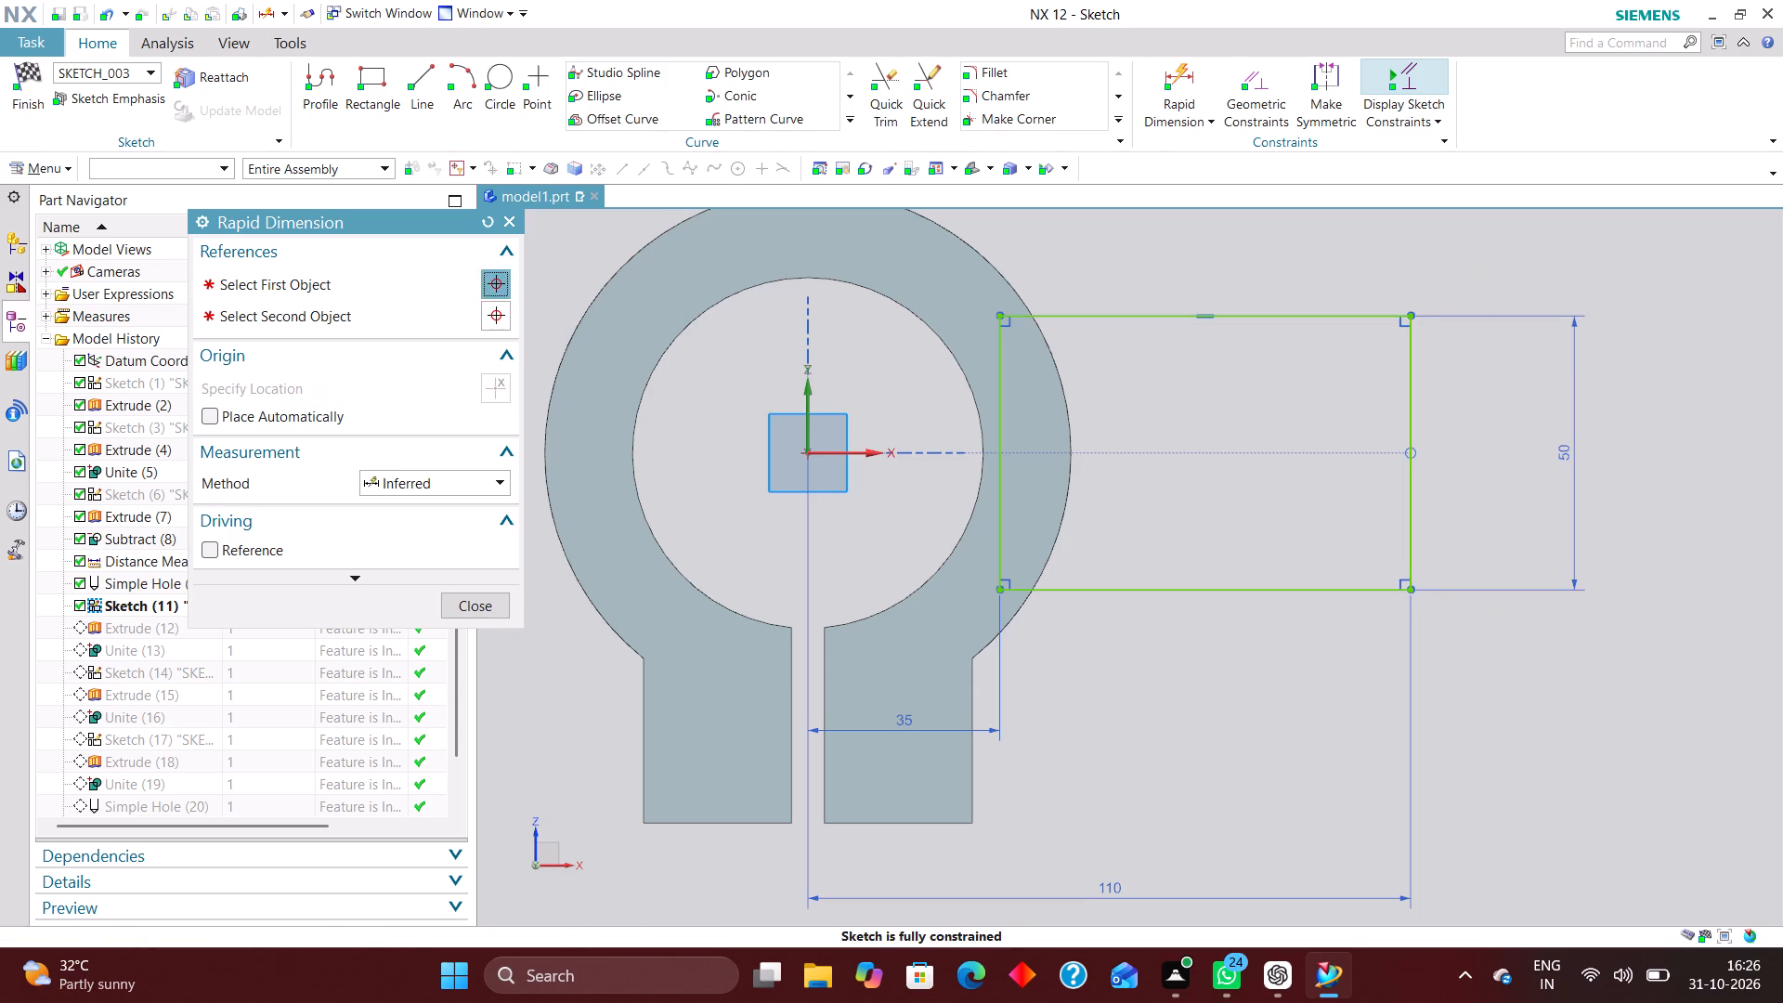
pyautogui.click(489, 605)
pyautogui.click(33, 71)
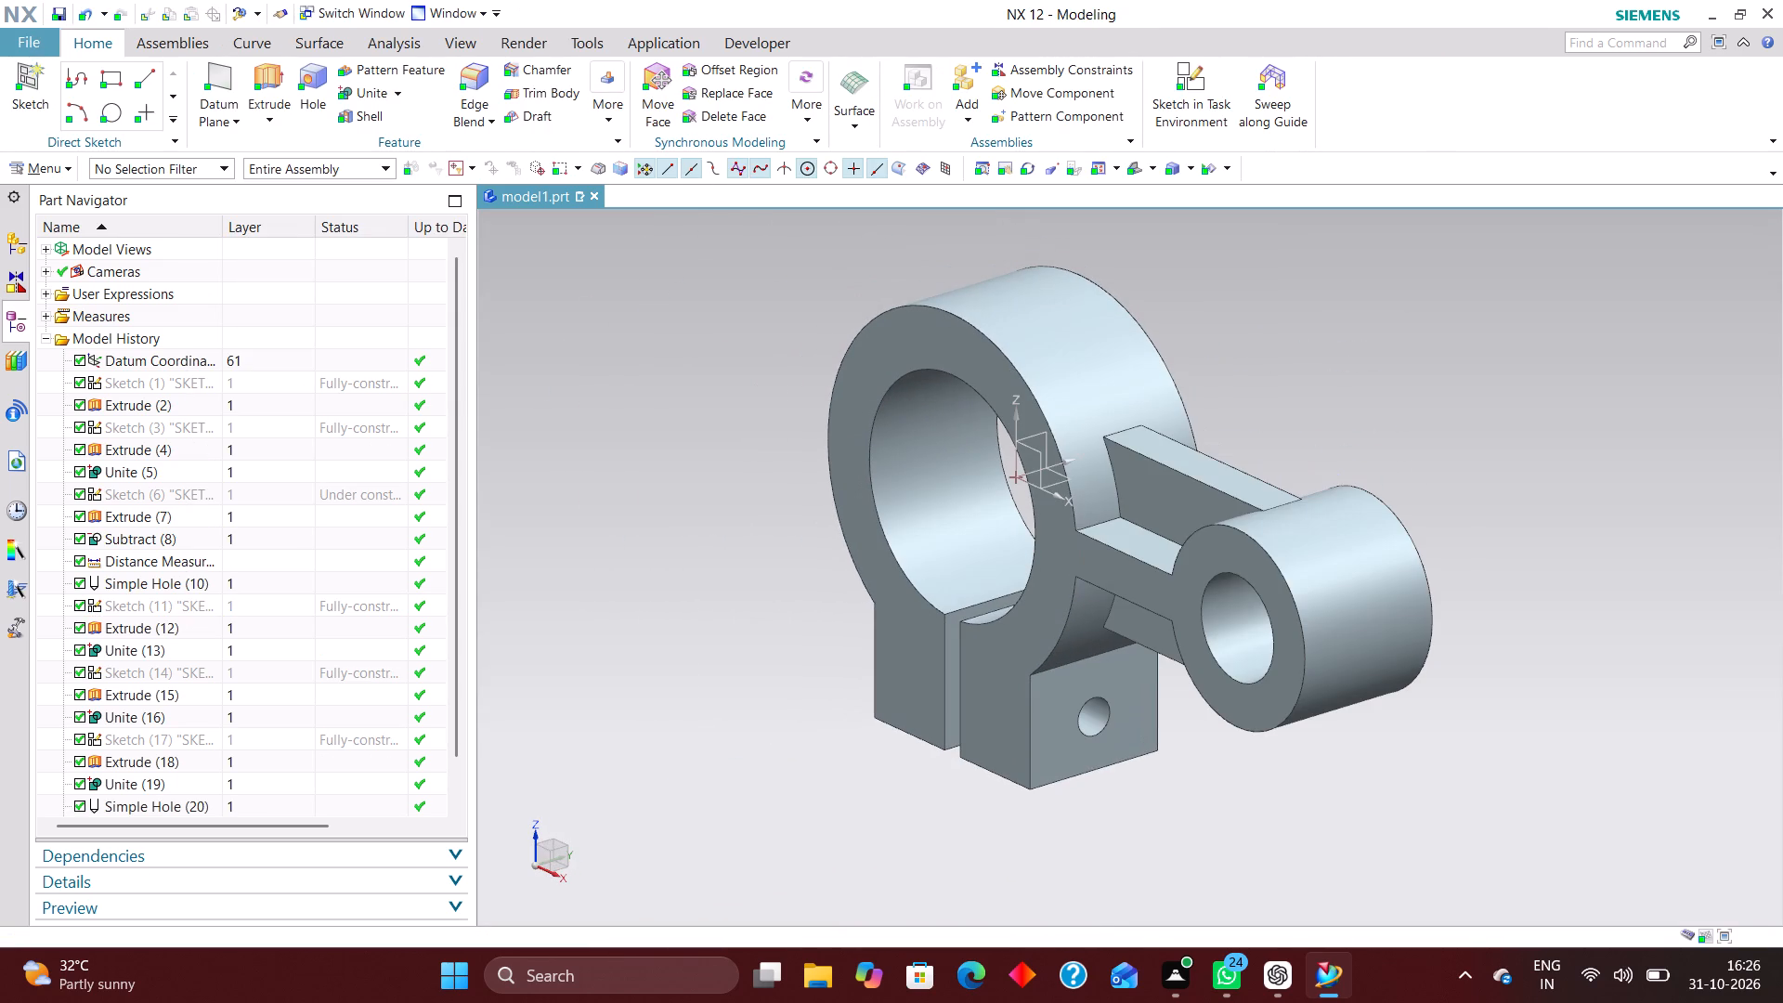
# Open the under-constrained clamp-slot rectangle sketch for editing with rollback.
pyautogui.moveTo(1476, 788); pyautogui.dragTo(1536, 751, button='middle')
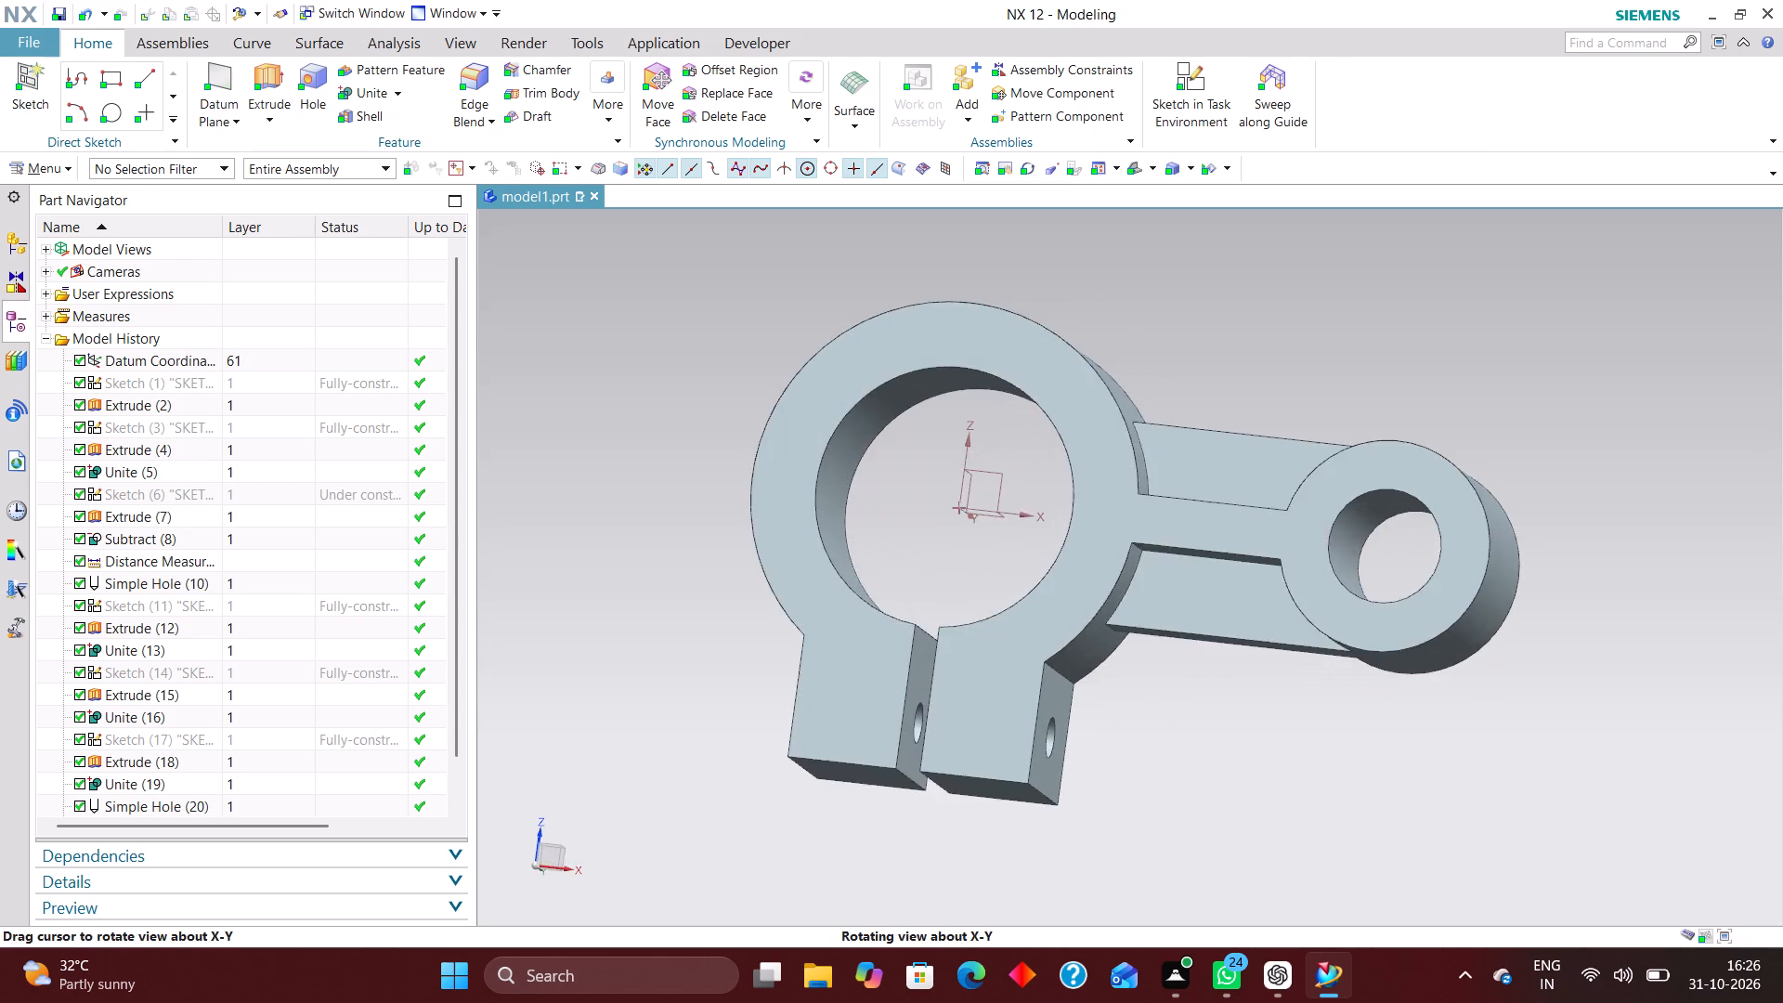
pyautogui.moveTo(1536, 751); pyautogui.dragTo(1514, 773, button='middle')
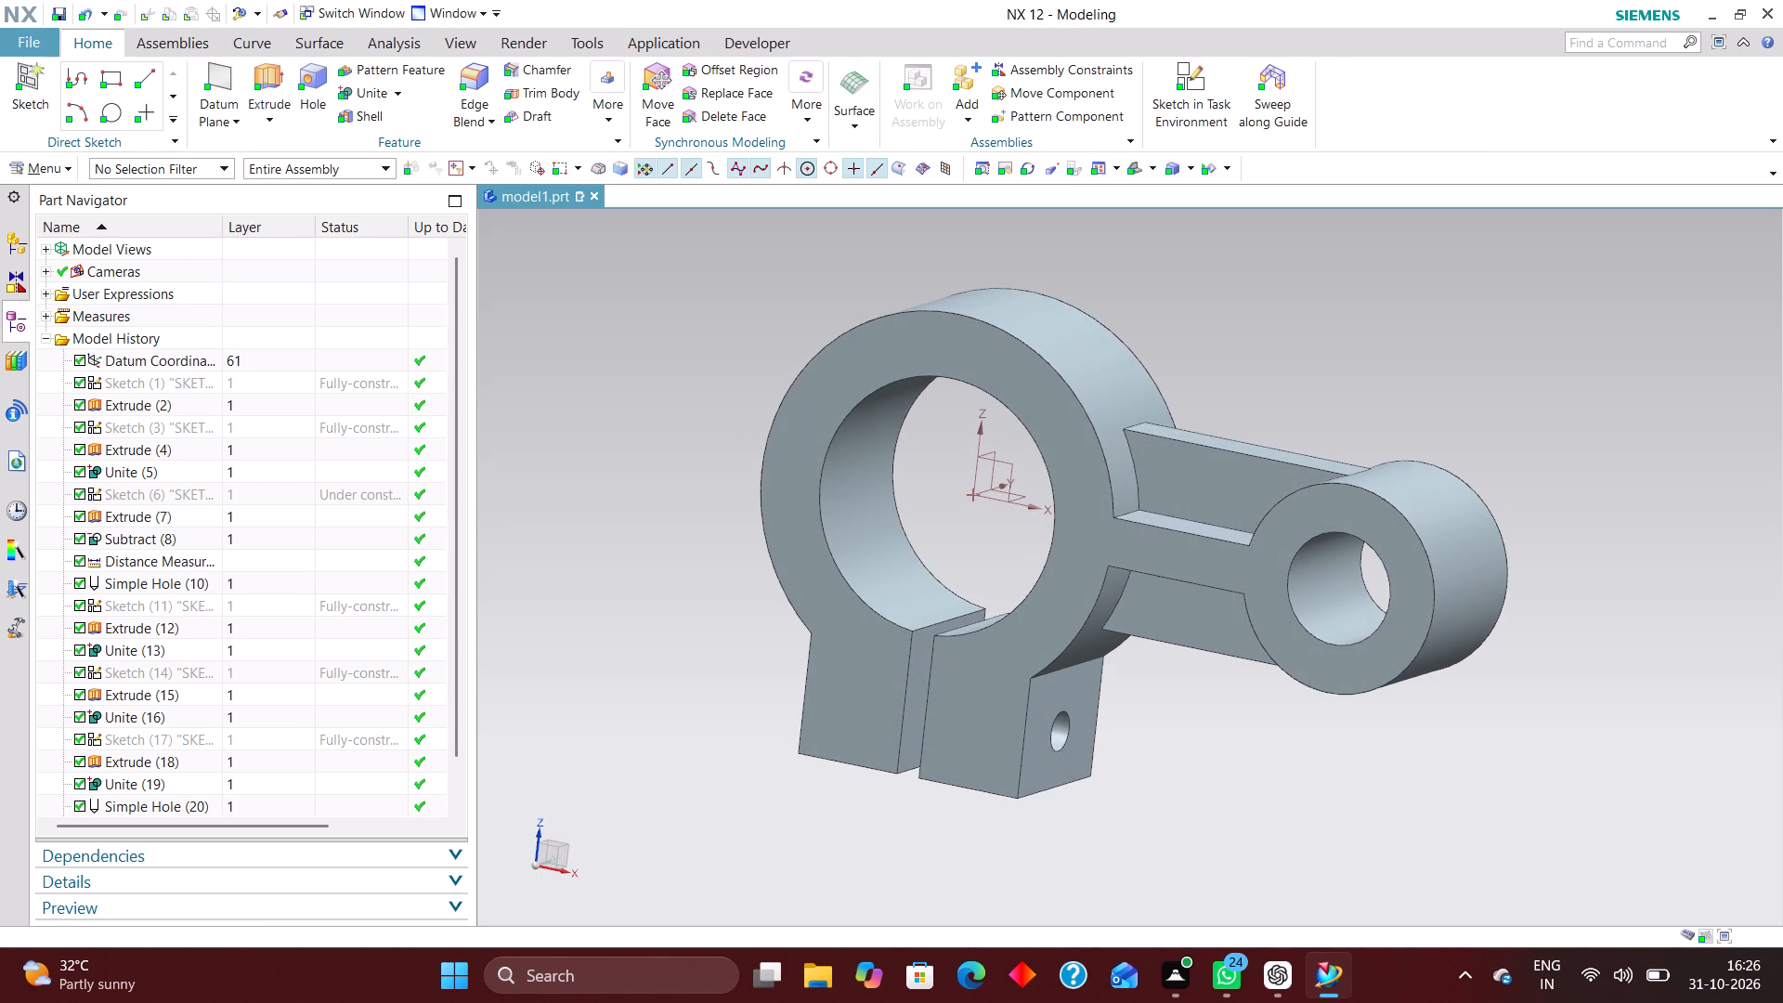
pyautogui.middleClick(1514, 773)
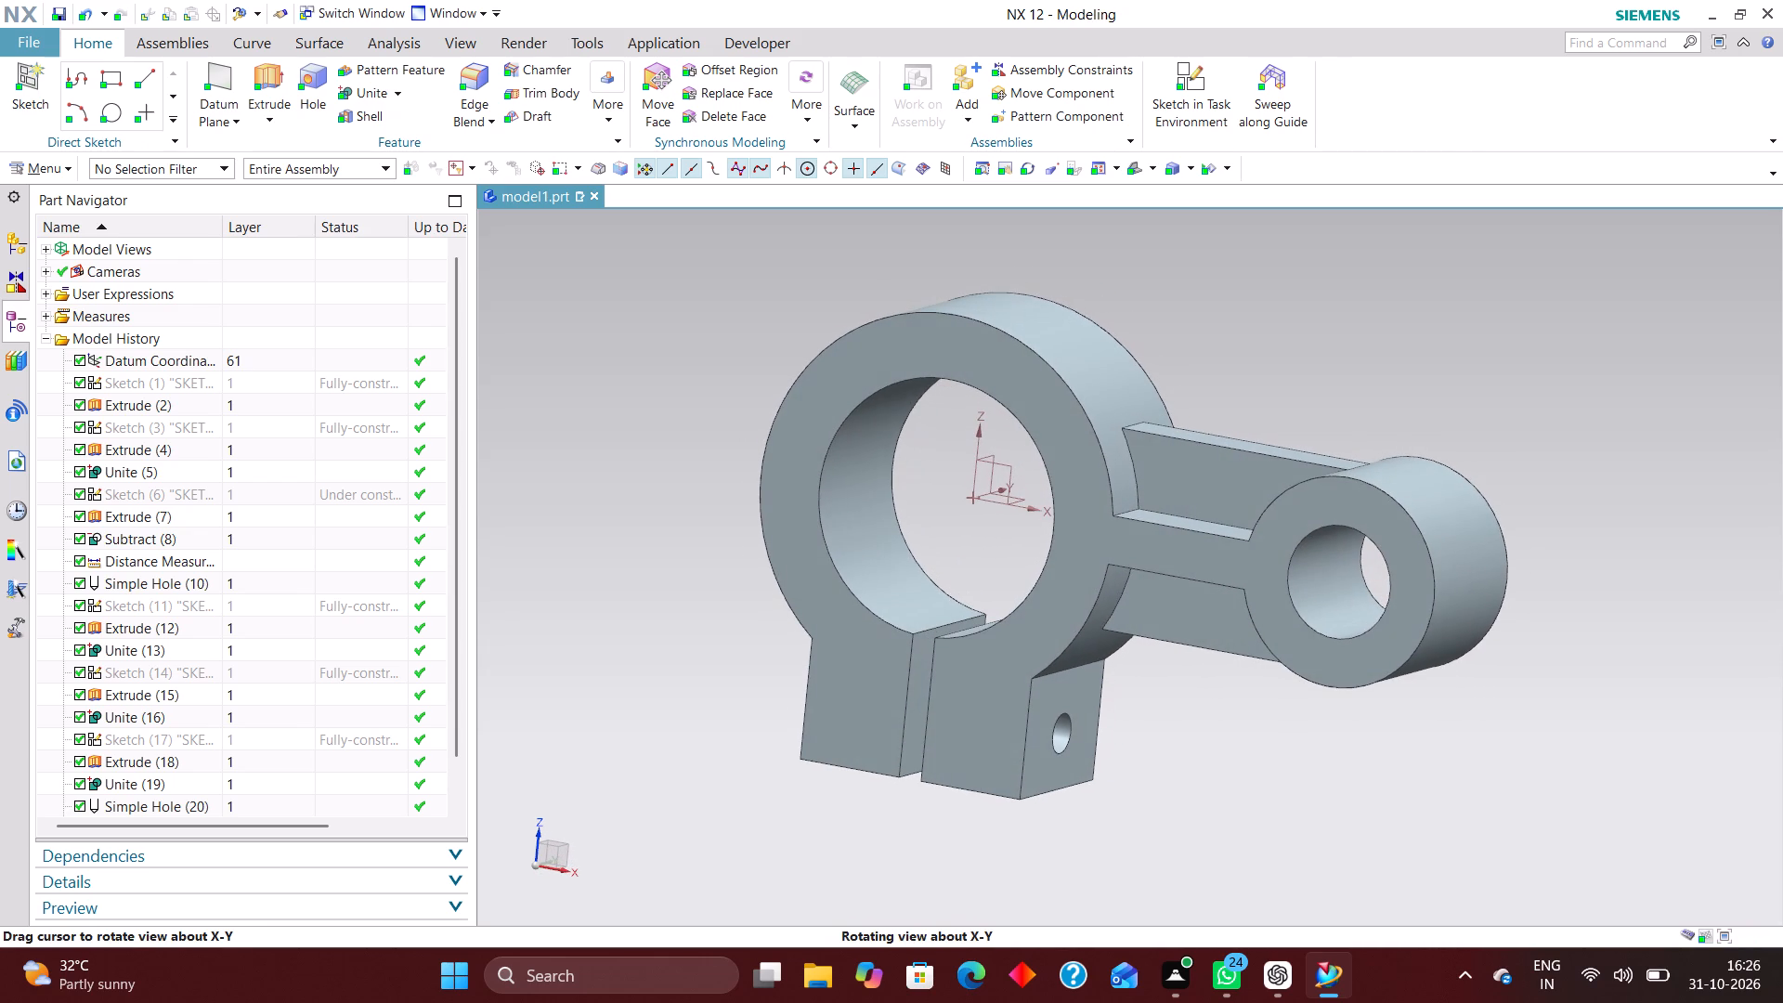
pyautogui.click(244, 488)
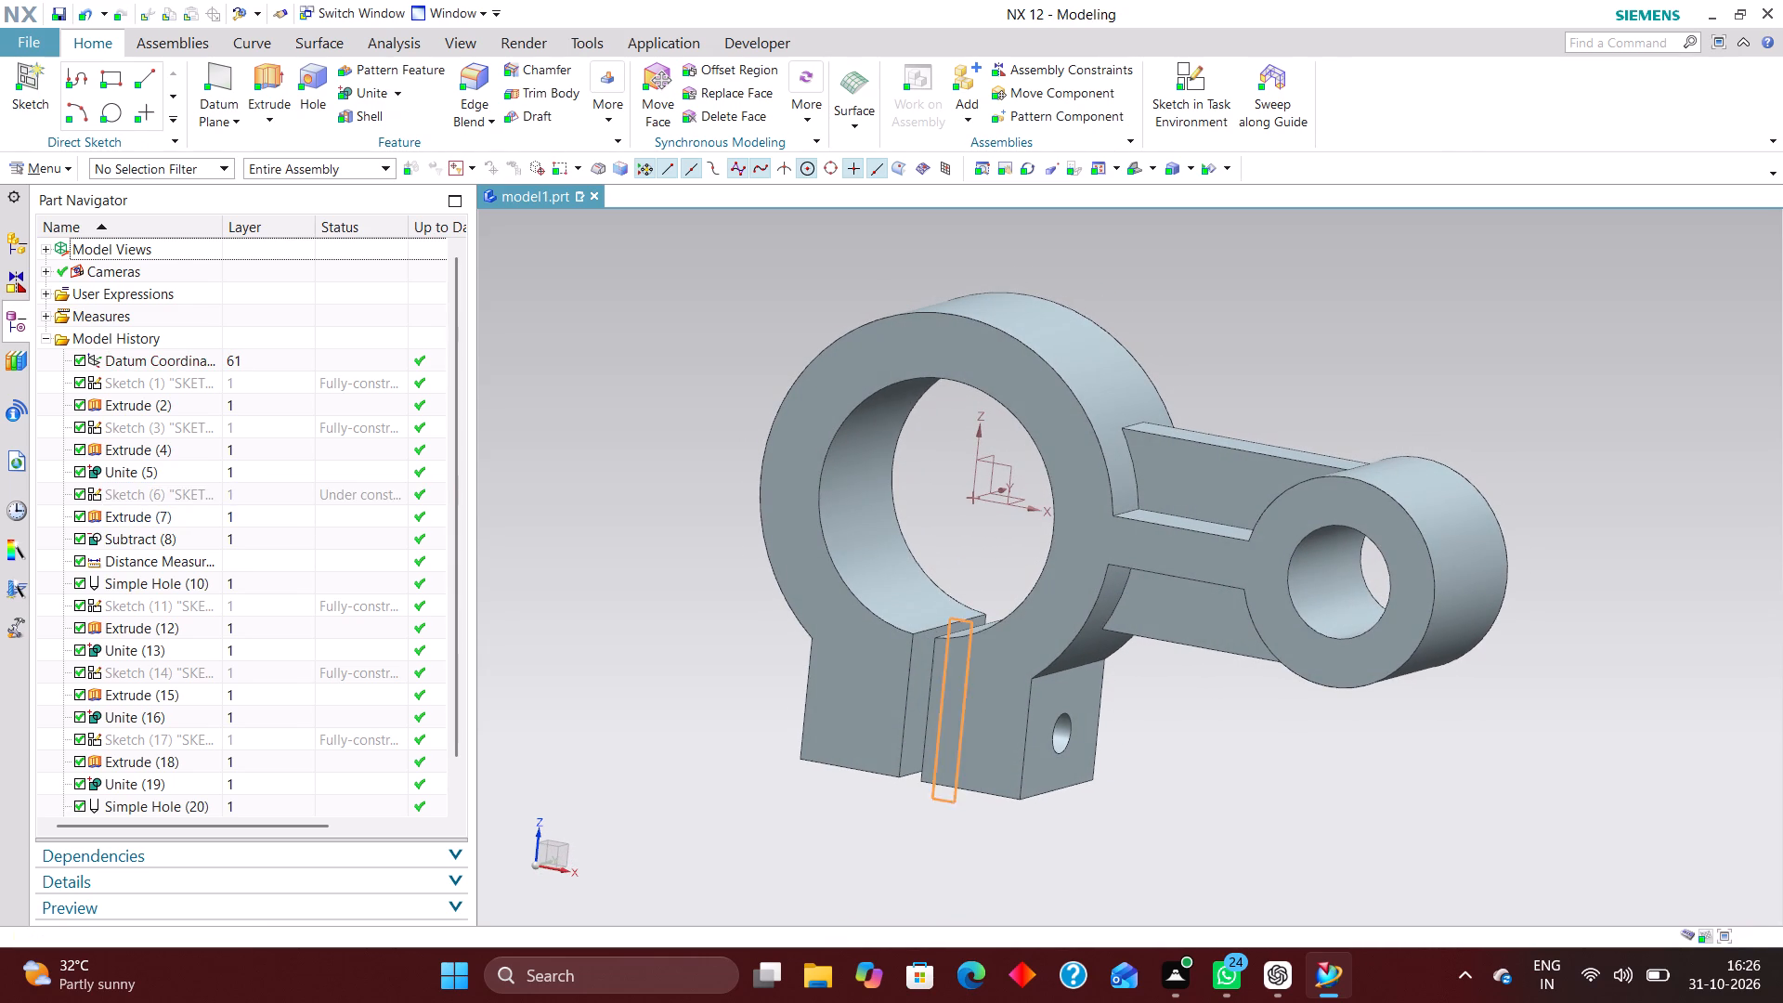
pyautogui.click(258, 495)
pyautogui.rightClick(259, 496)
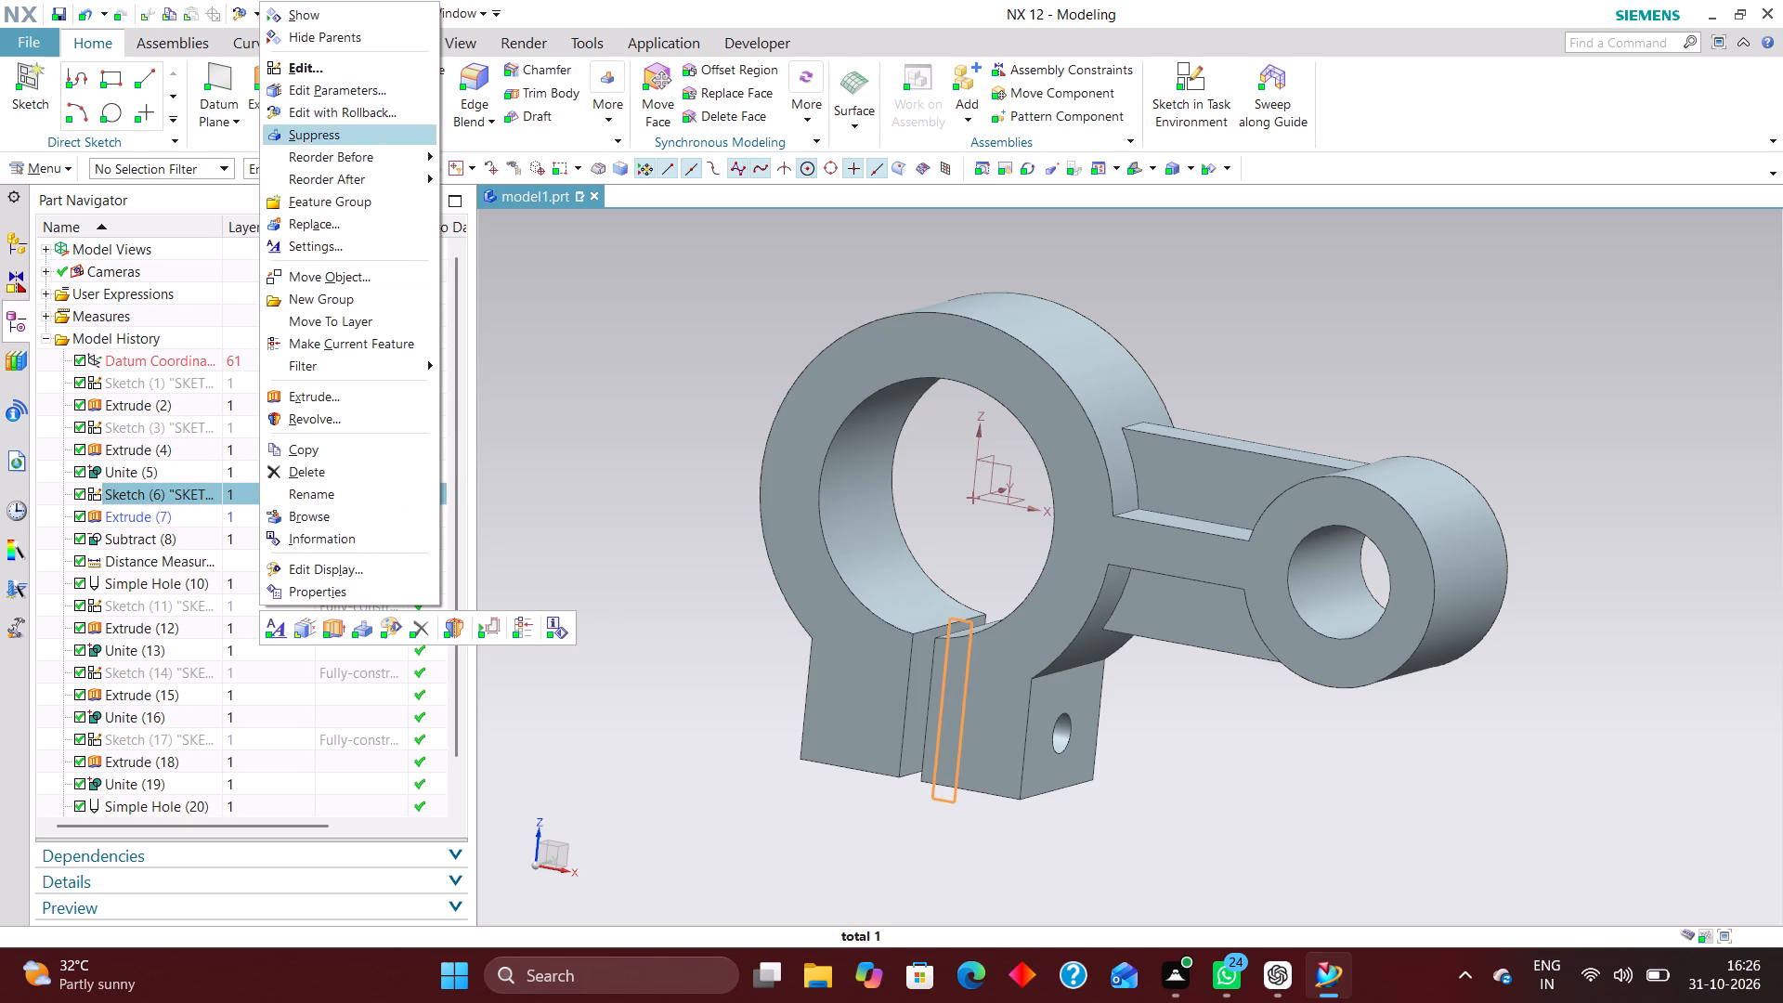
pyautogui.click(349, 119)
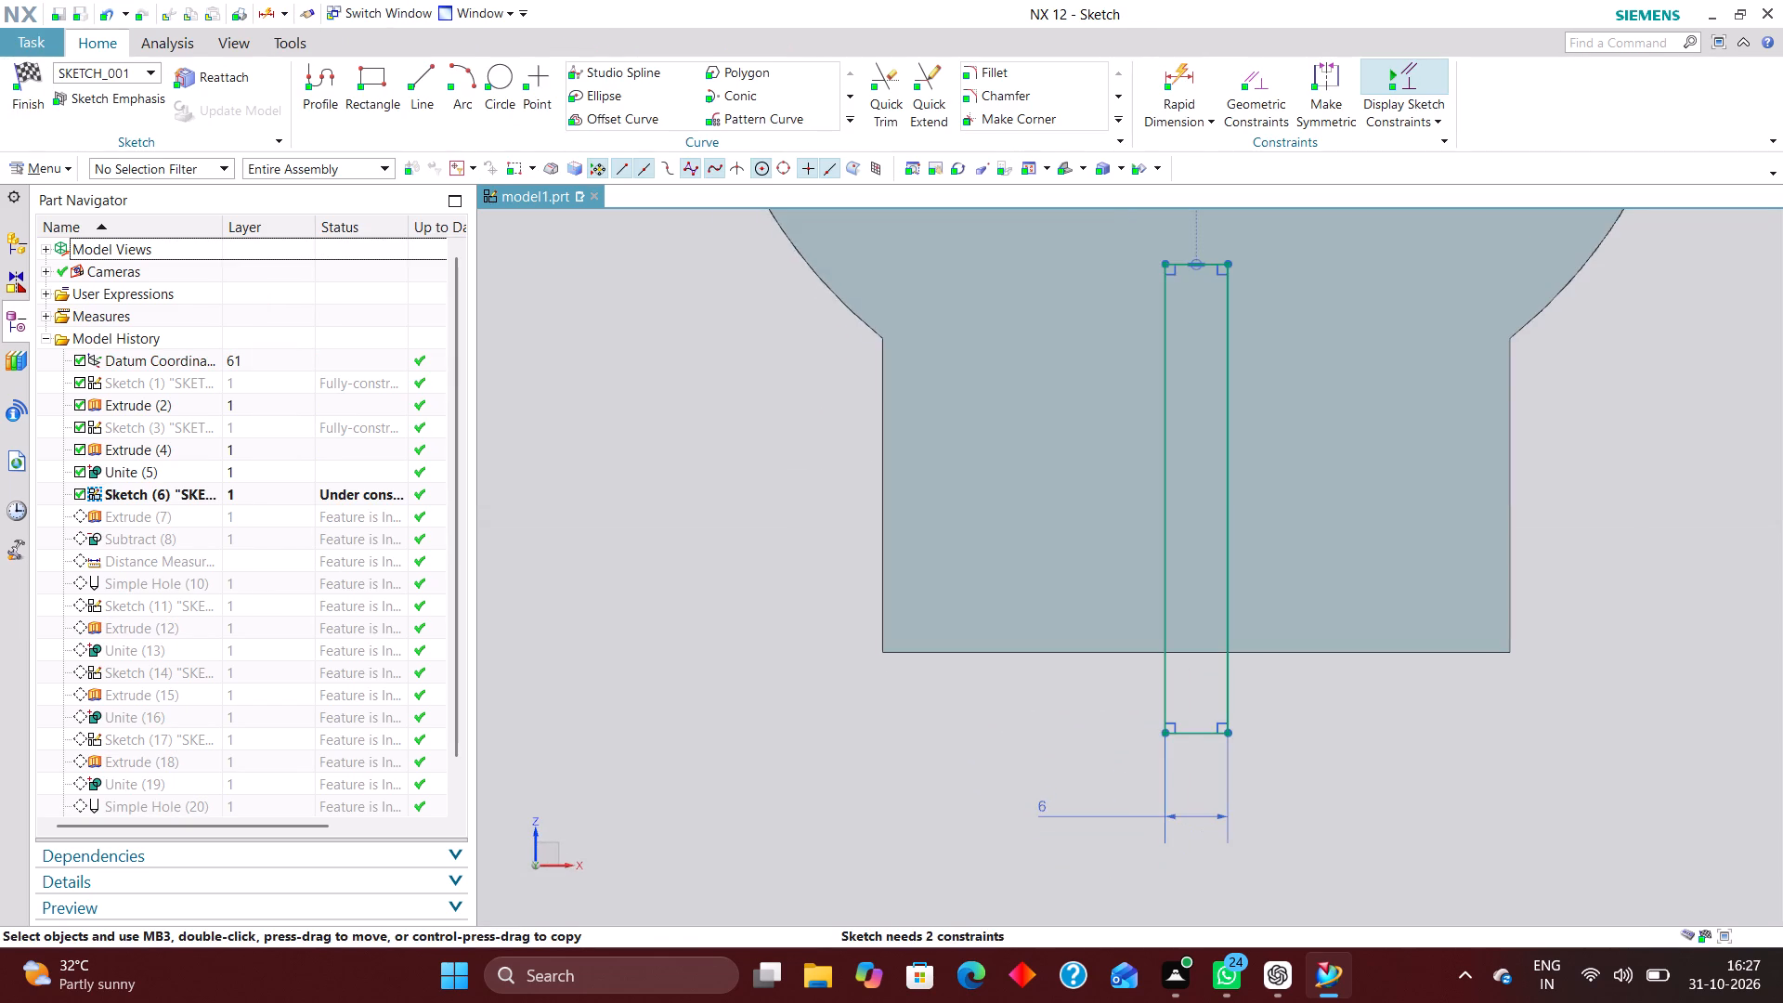
# Dimension the vertical length of the clamp-slot rectangle along its long side.
pyautogui.scroll(-3, 1004, 611)
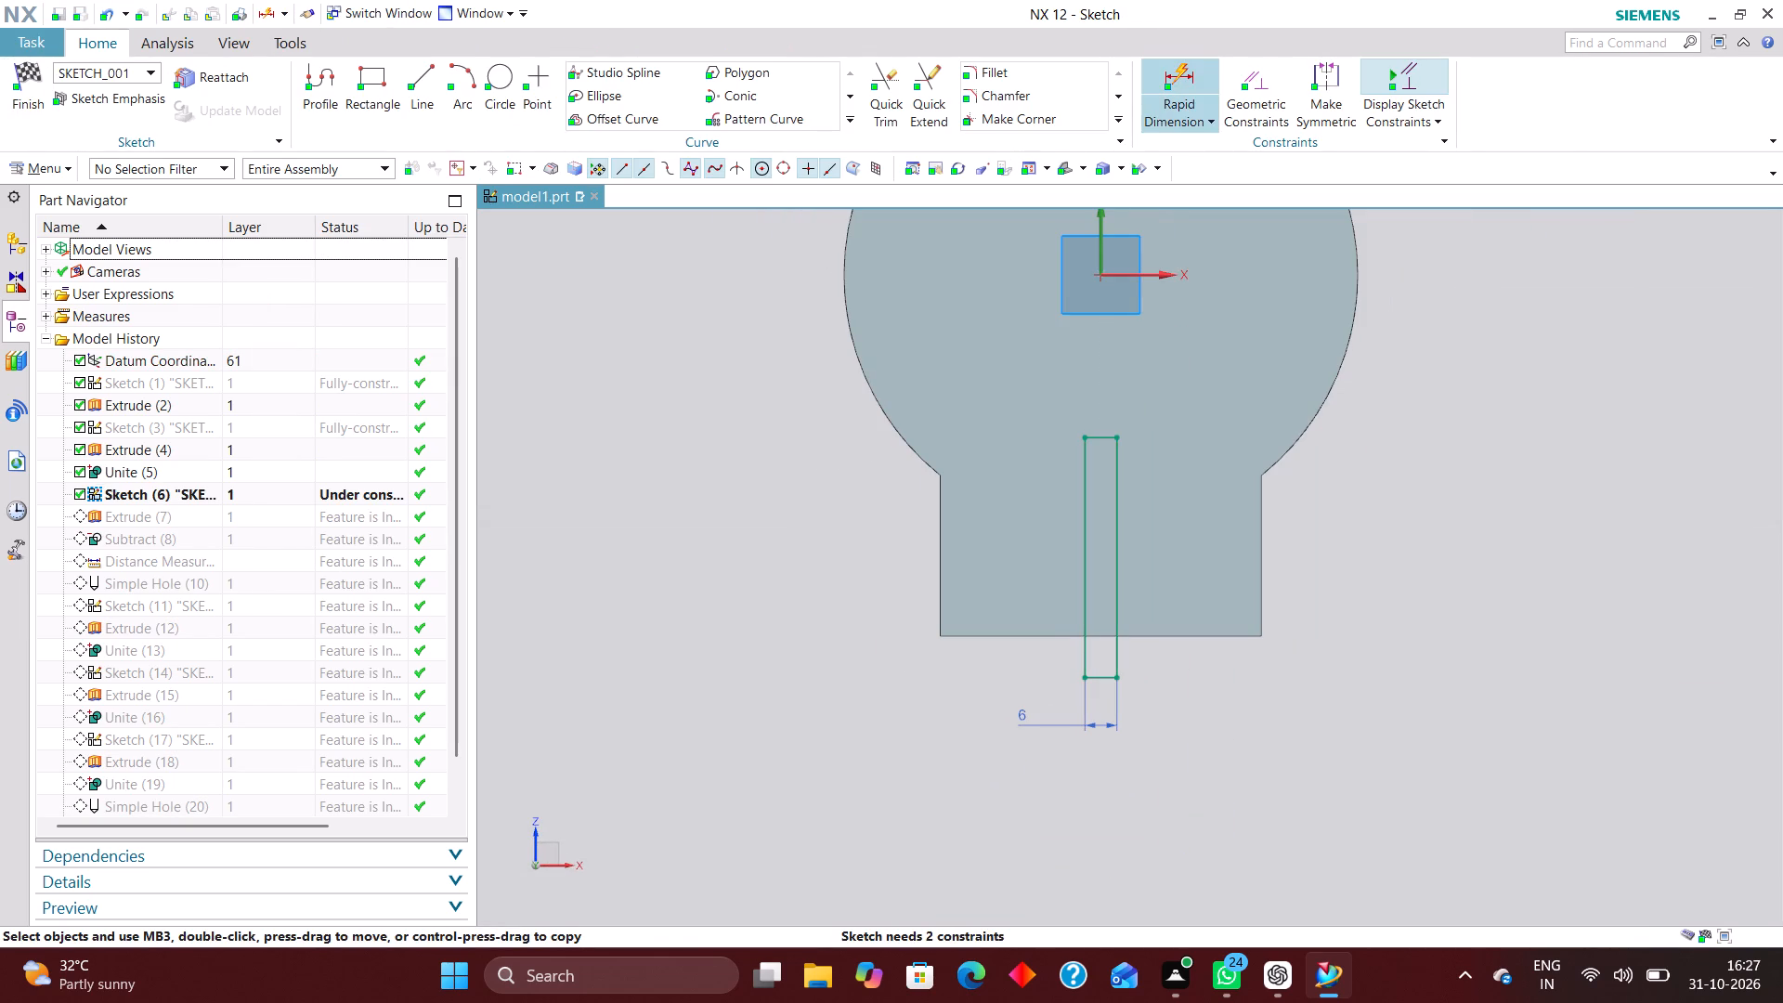
pyautogui.click(1170, 72)
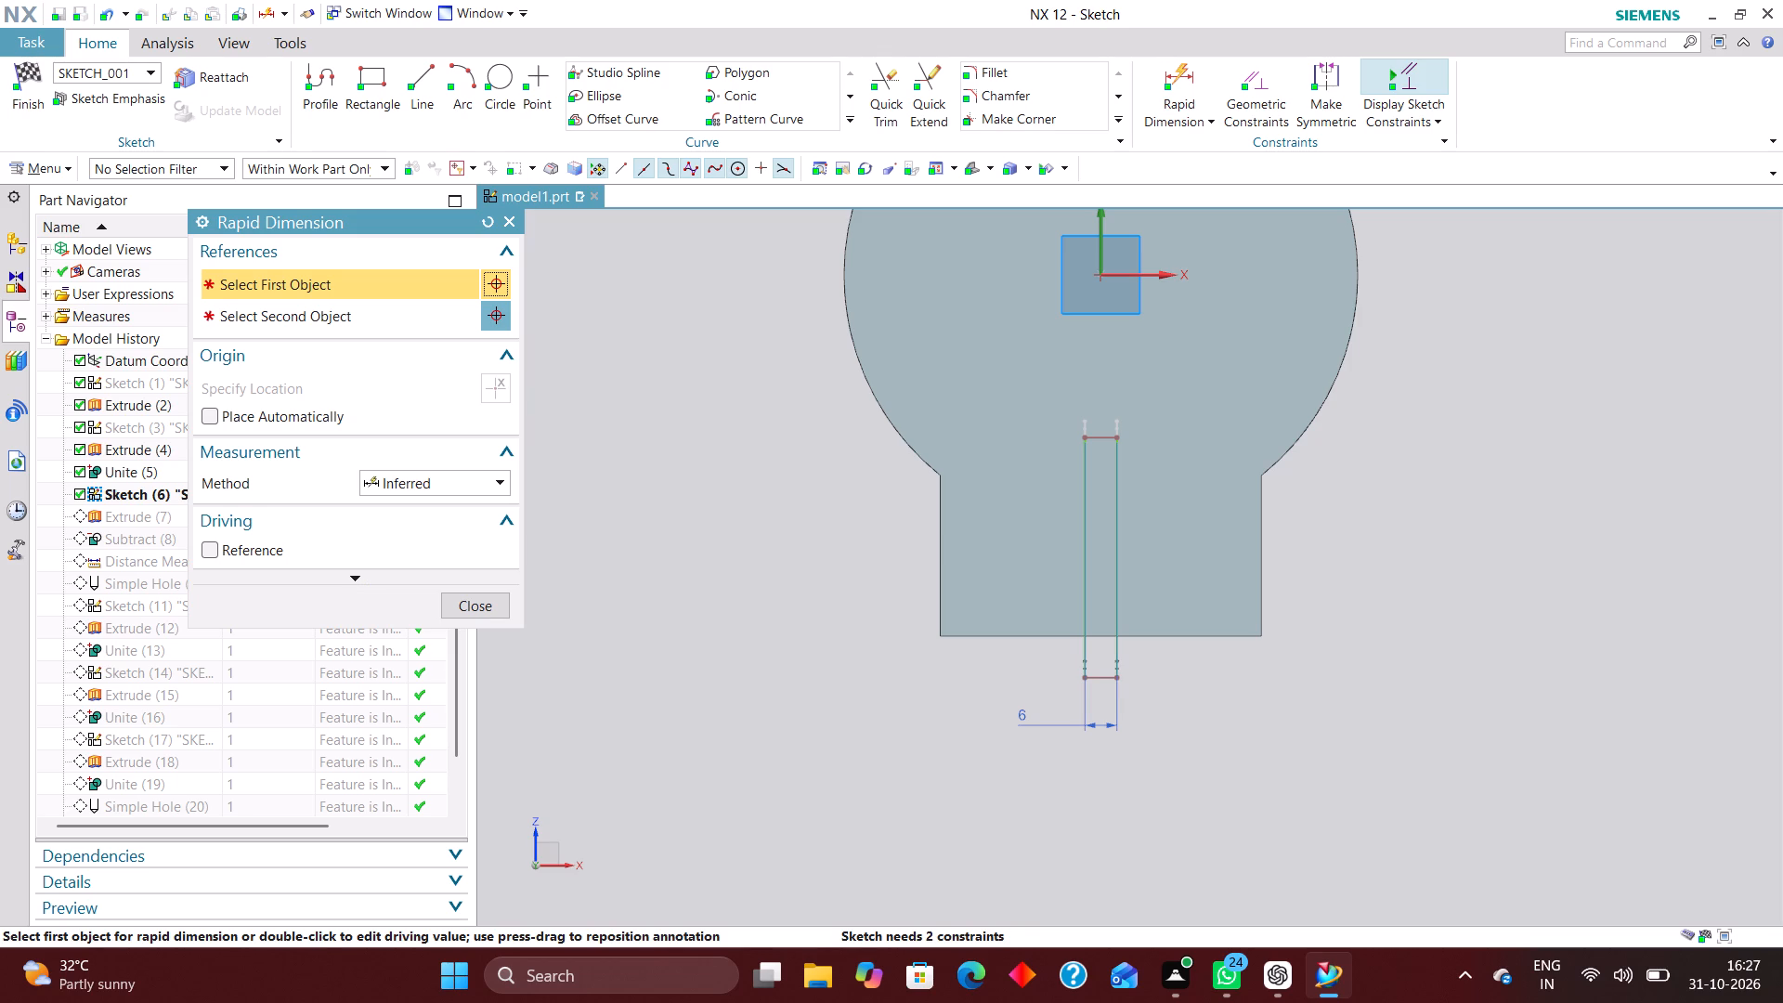
pyautogui.click(1111, 580)
pyautogui.click(1387, 550)
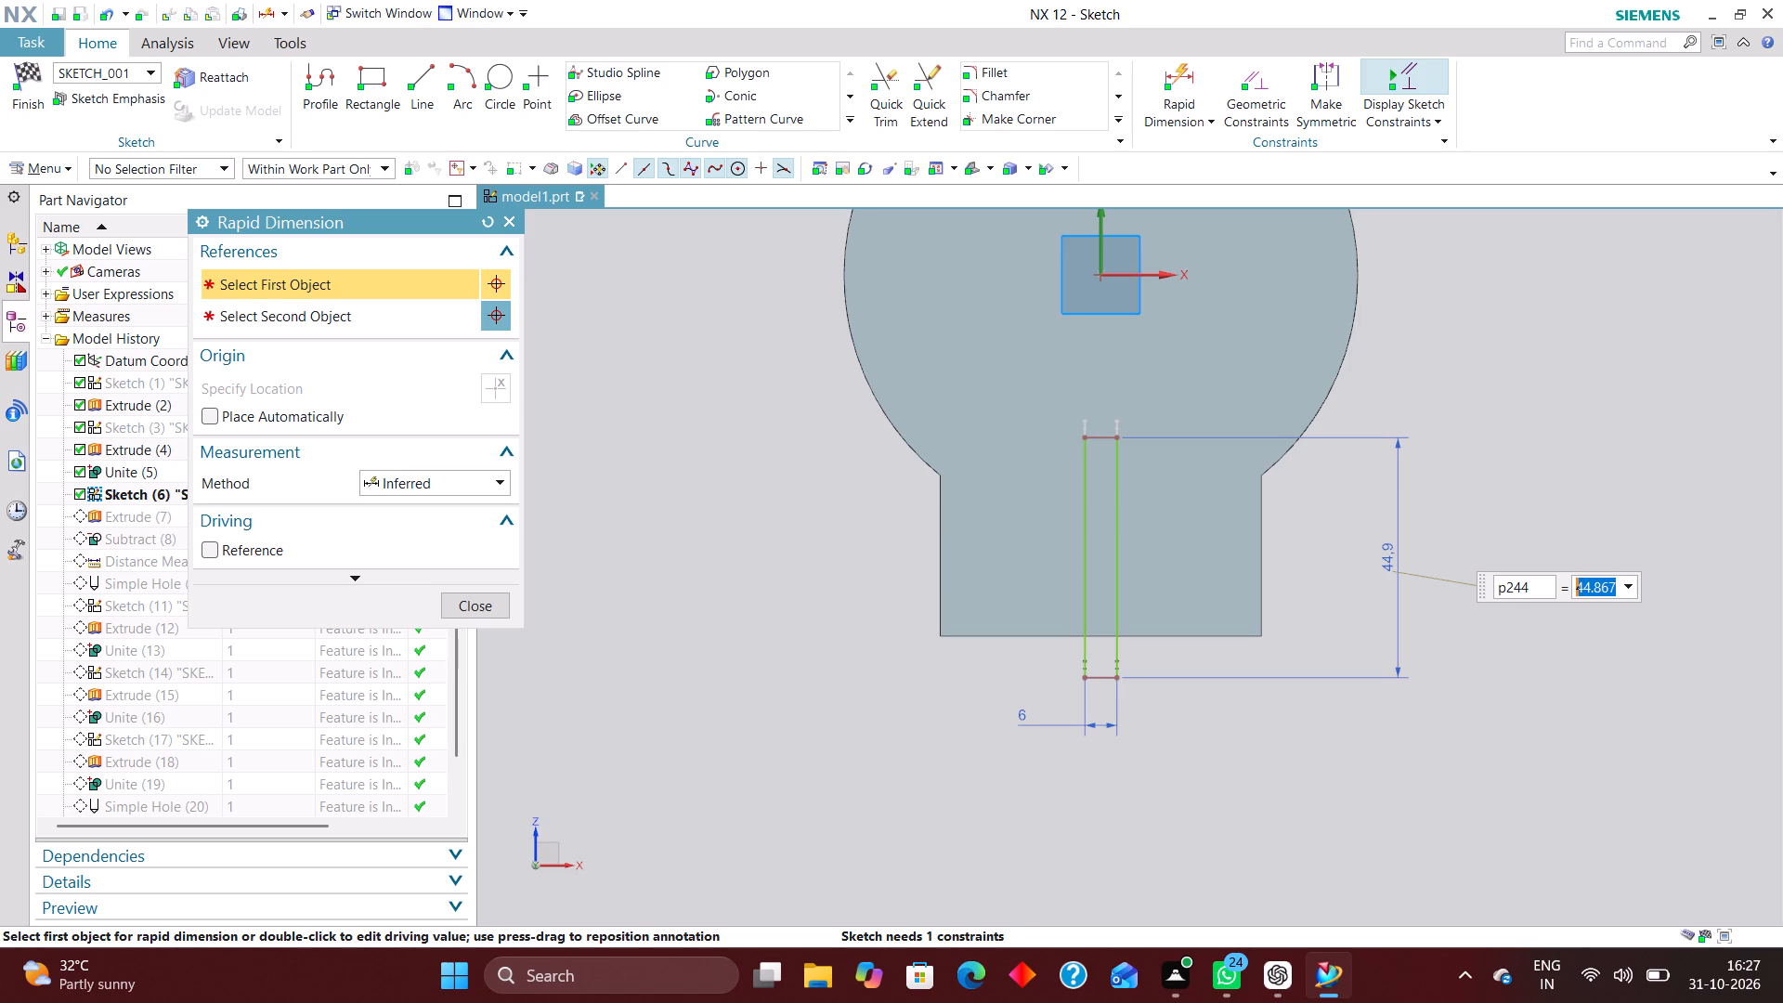
# Dimension the vertical distance from the sketch's X axis to the slot rectangle's top edge and finish the sketch.
pyautogui.click(1154, 274)
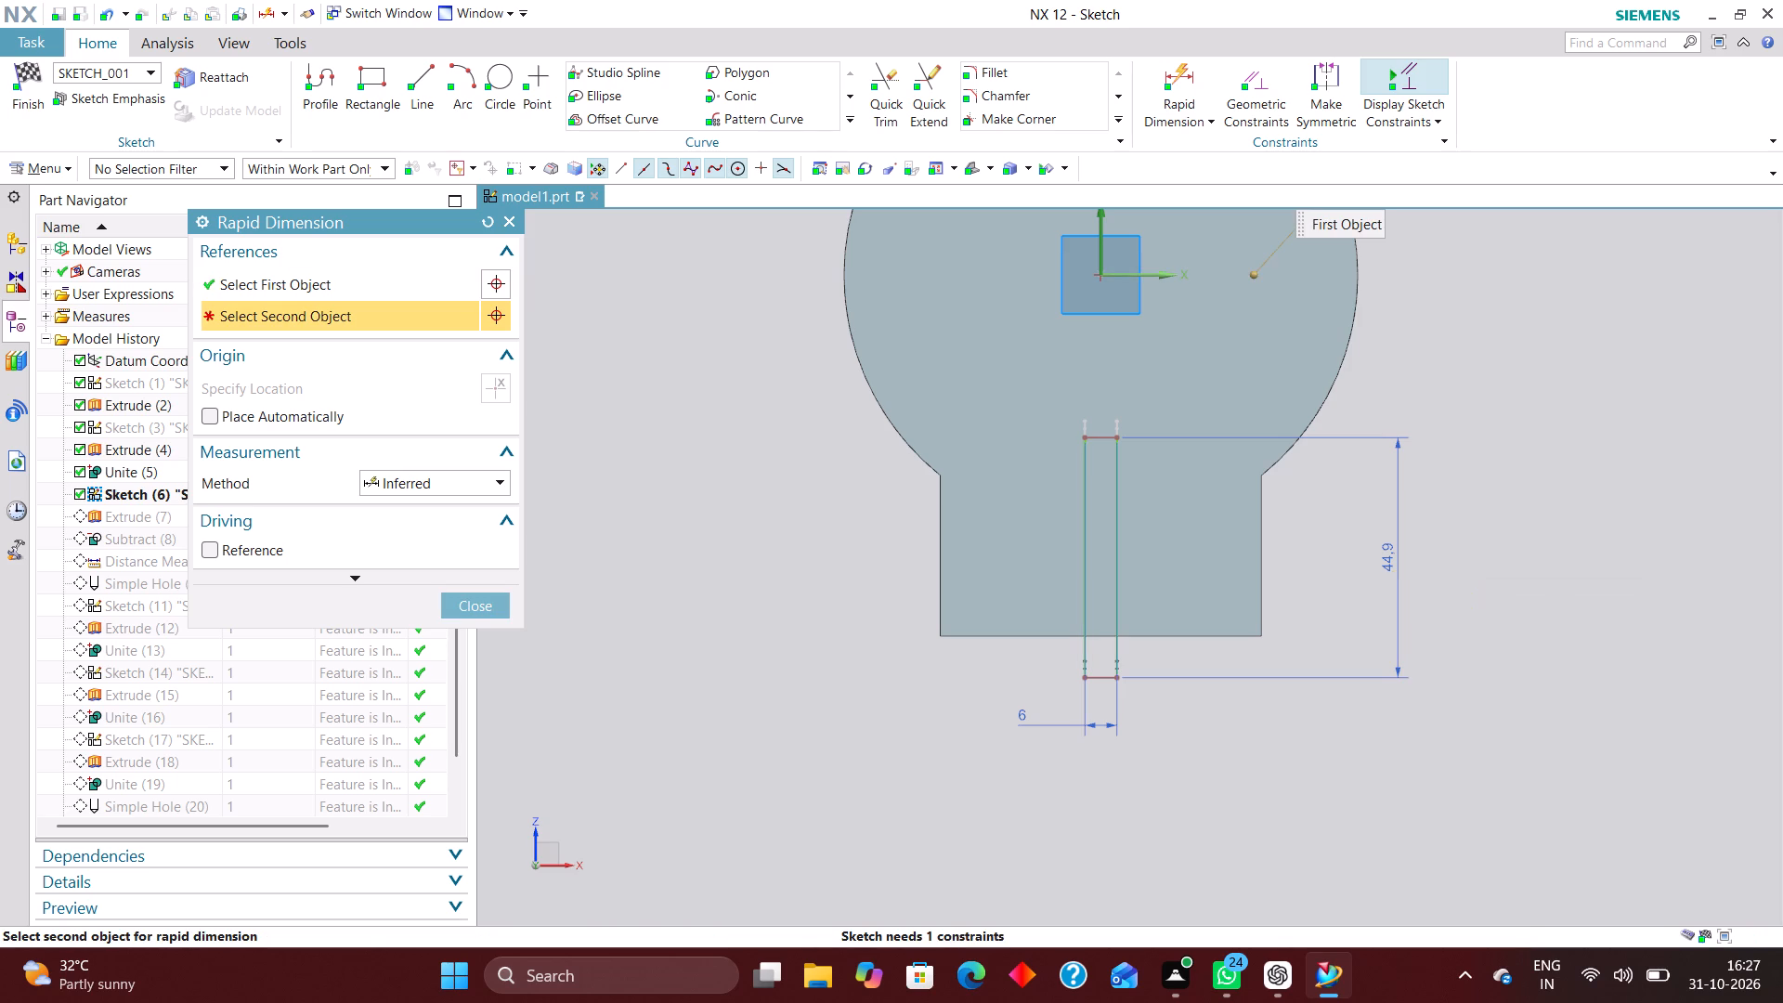
pyautogui.click(1095, 432)
pyautogui.click(1390, 358)
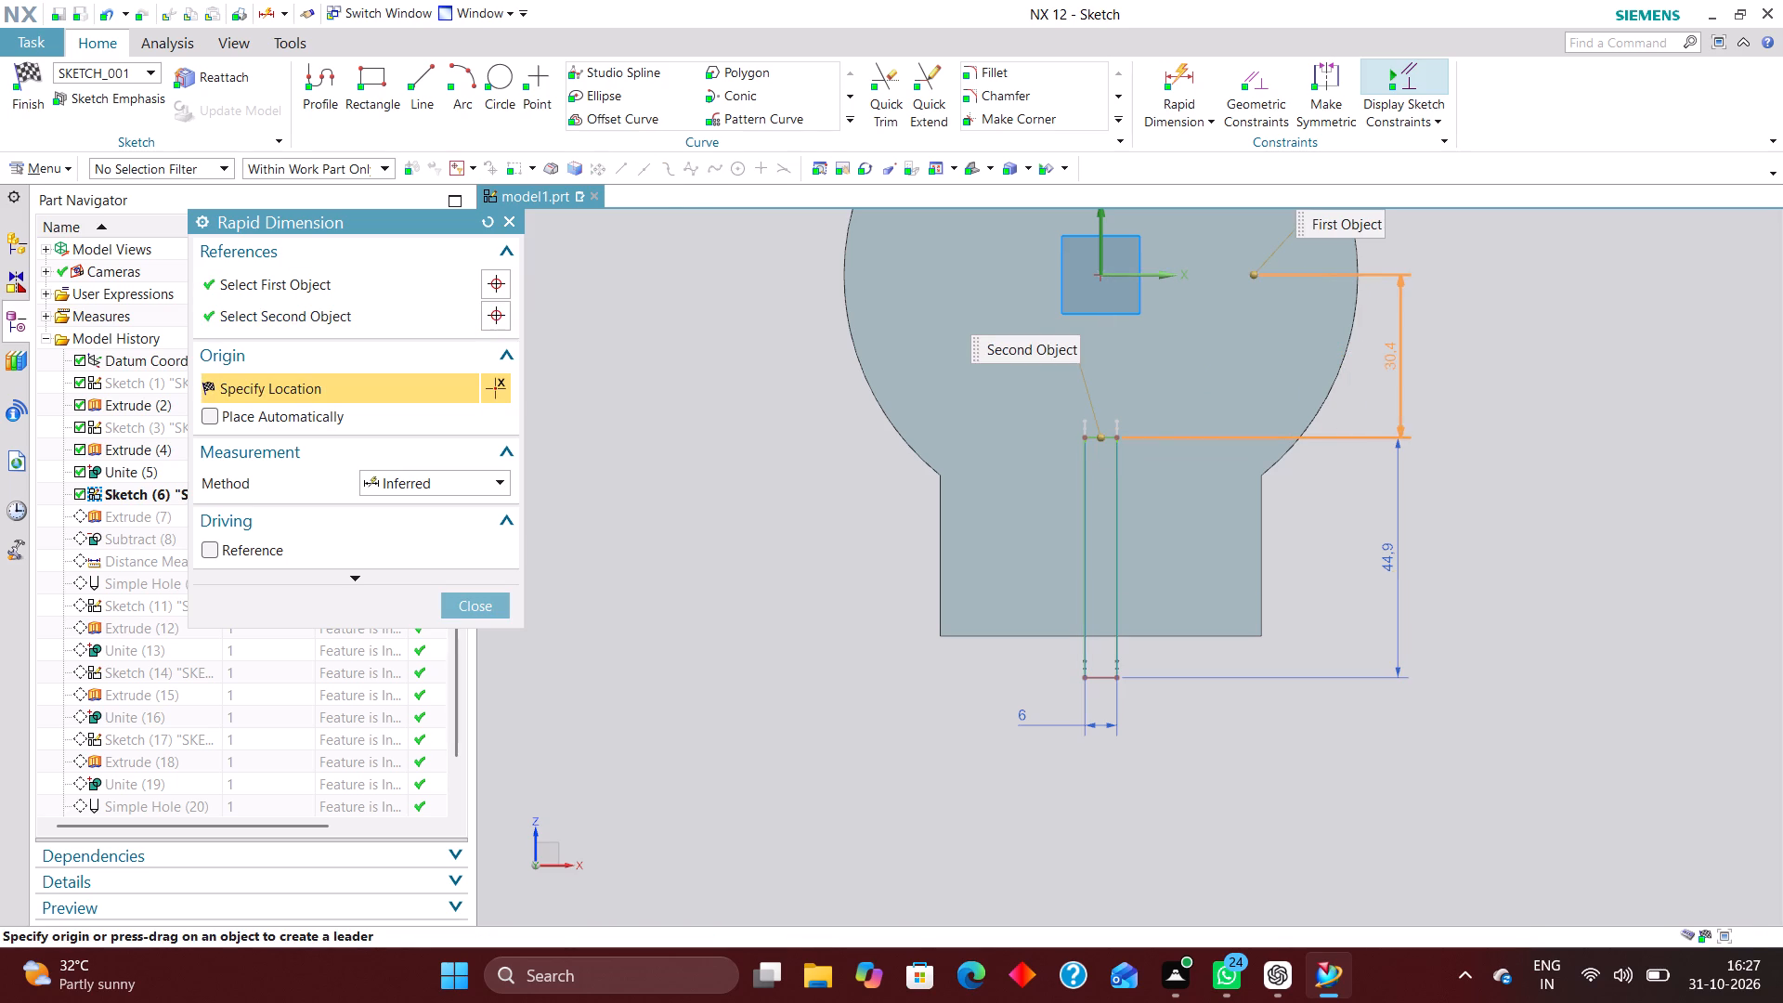
pyautogui.click(484, 604)
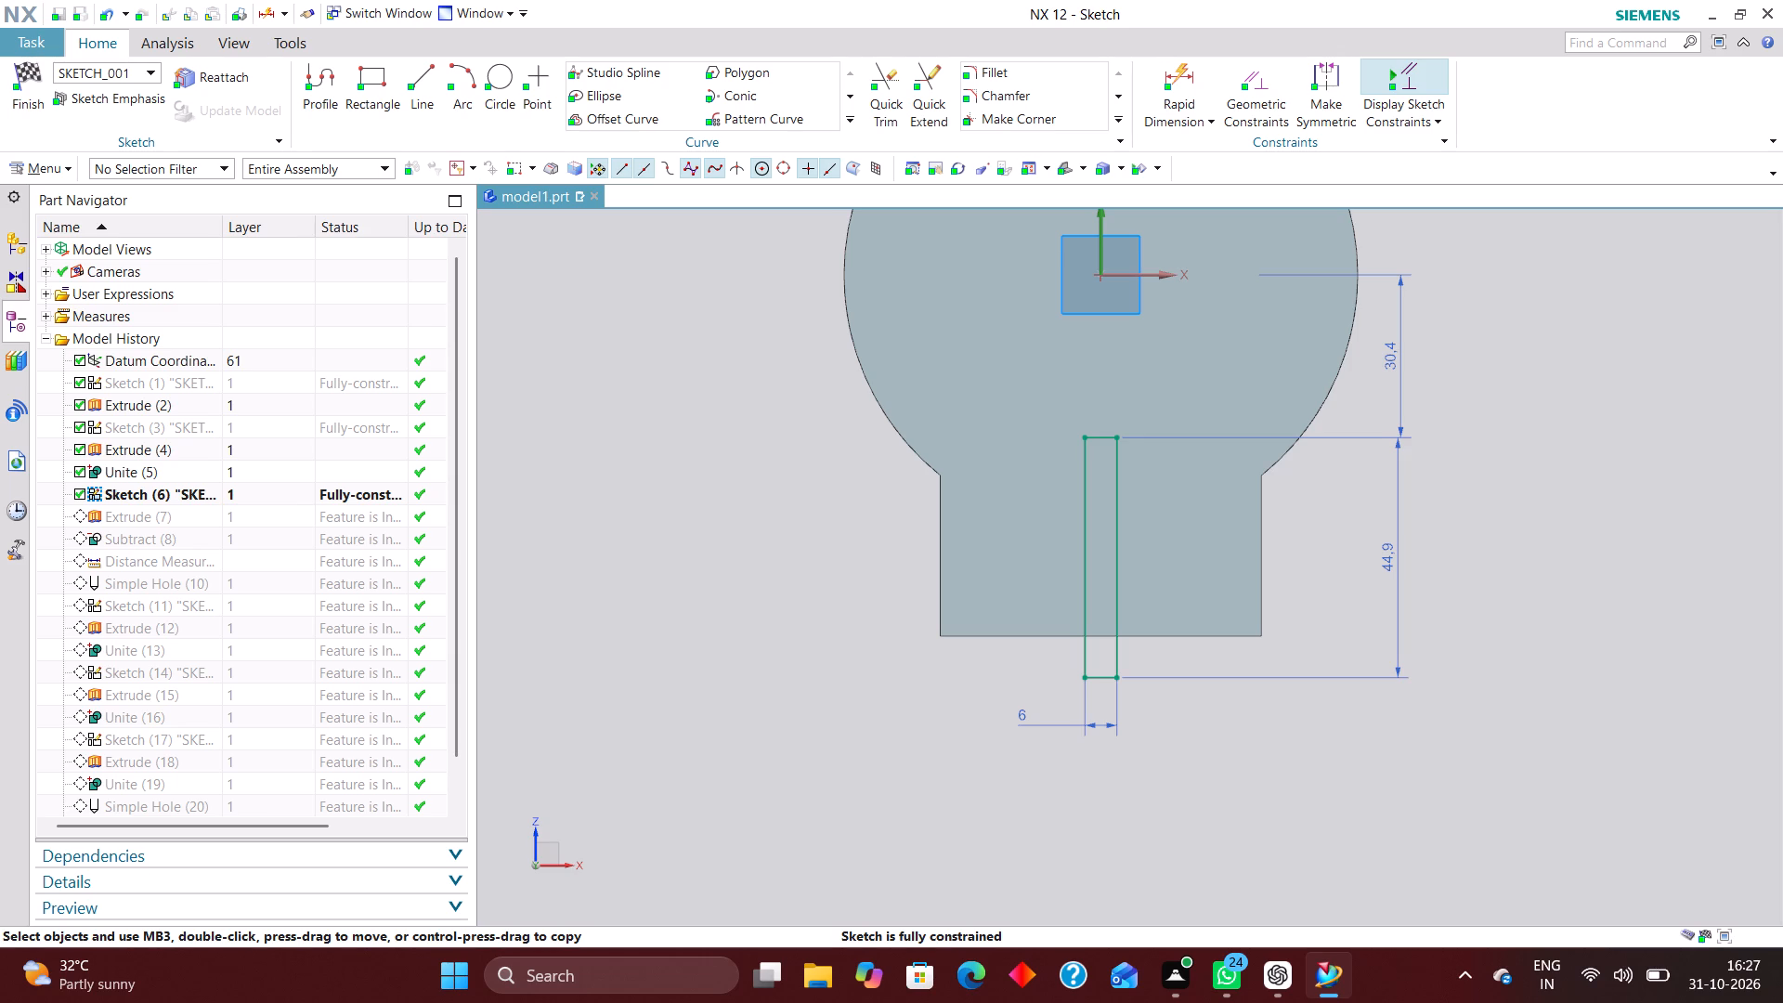
pyautogui.click(22, 74)
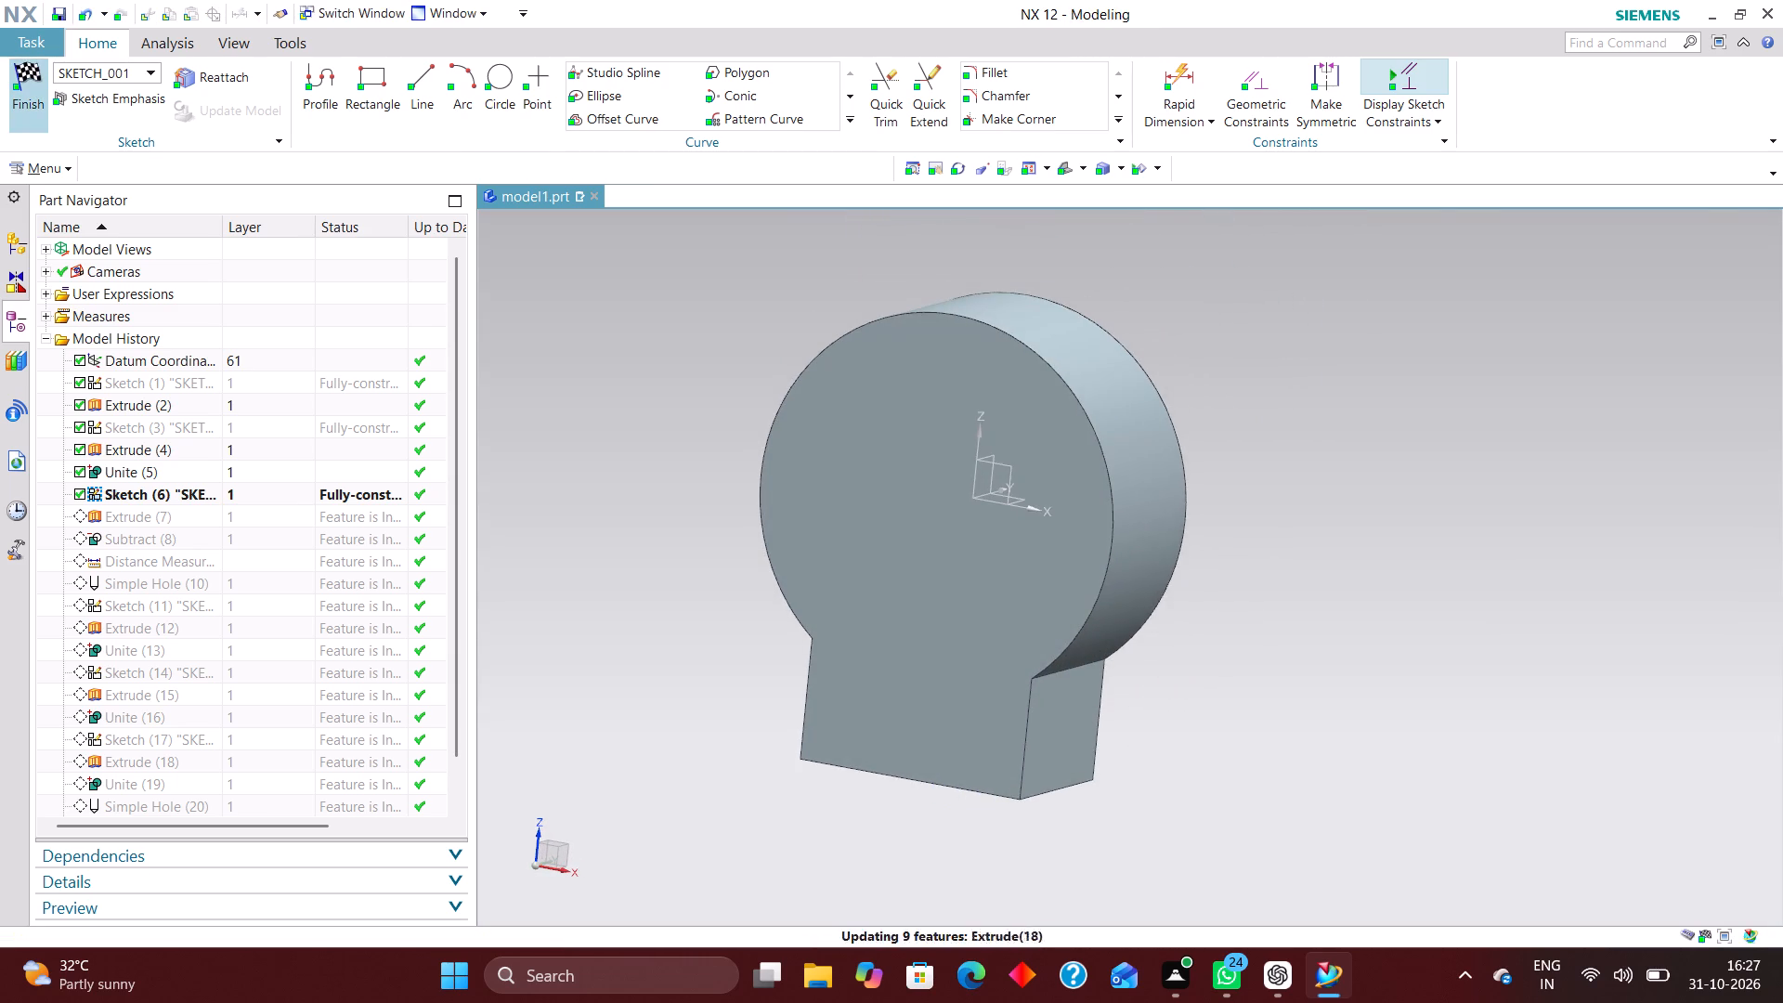
# Collect the main bore, boss hole and clamp-lug cross hole features into a top-level feature group named HOLES.
pyautogui.scroll(-4, 271, 471)
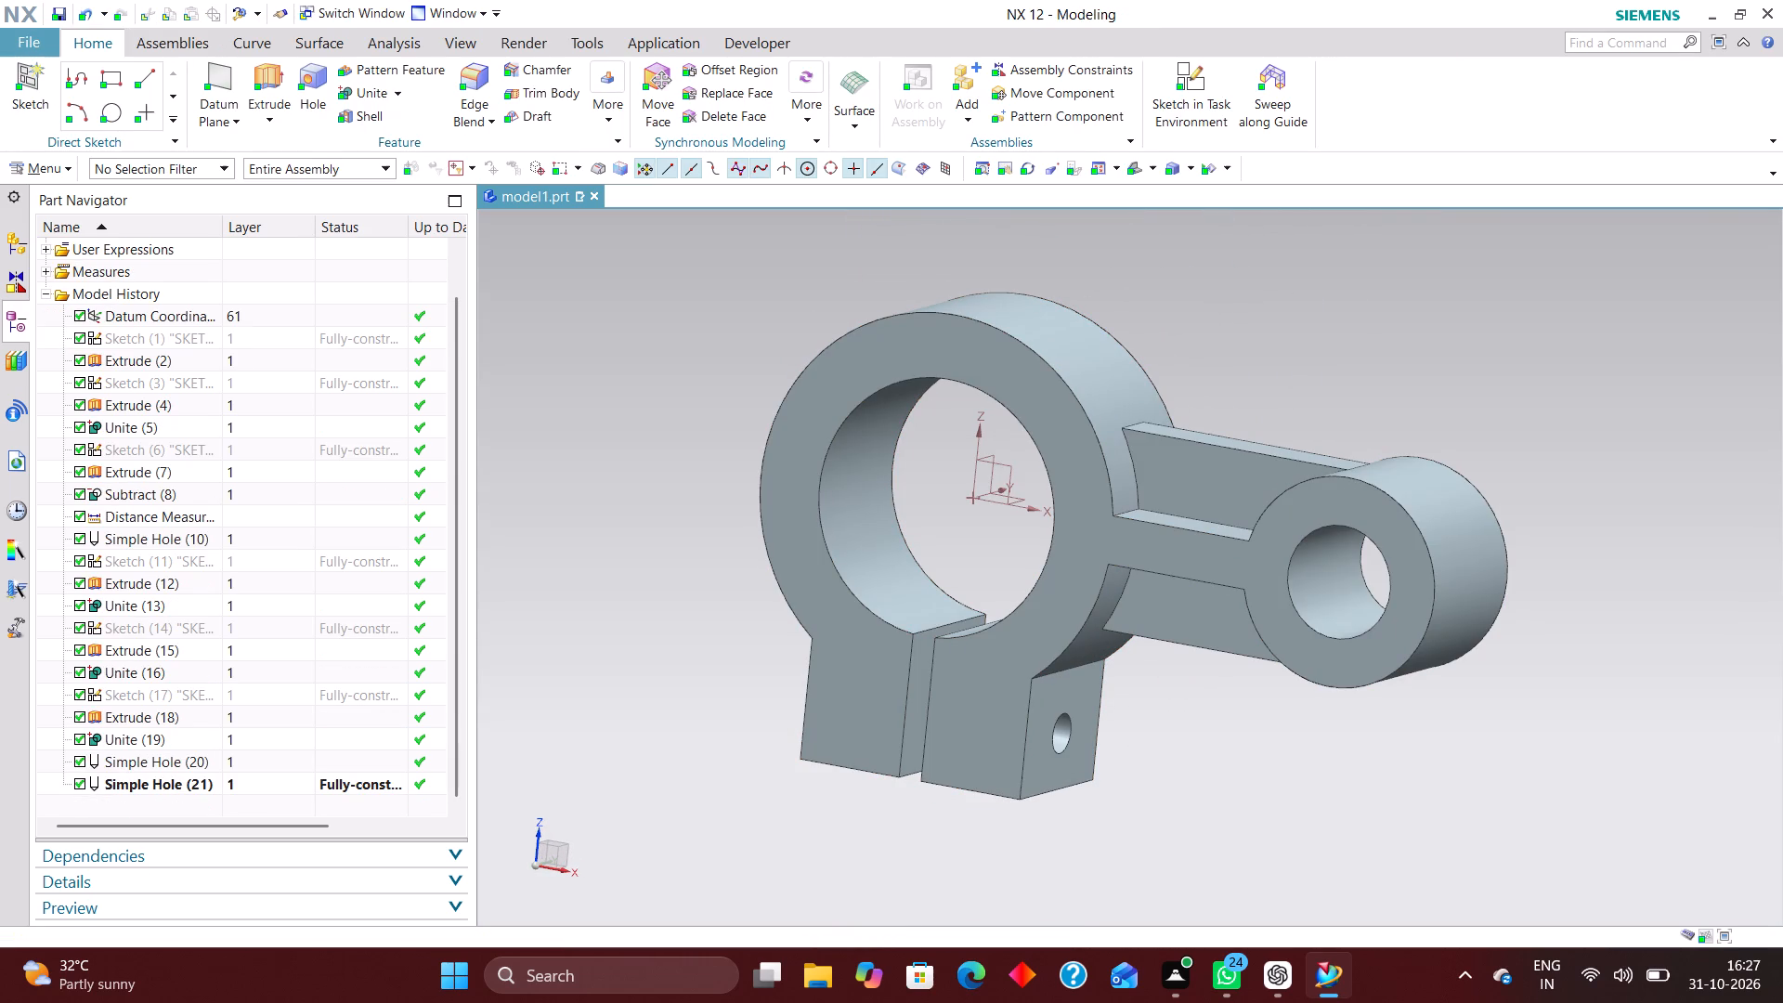
pyautogui.scroll(-2, 364, 629)
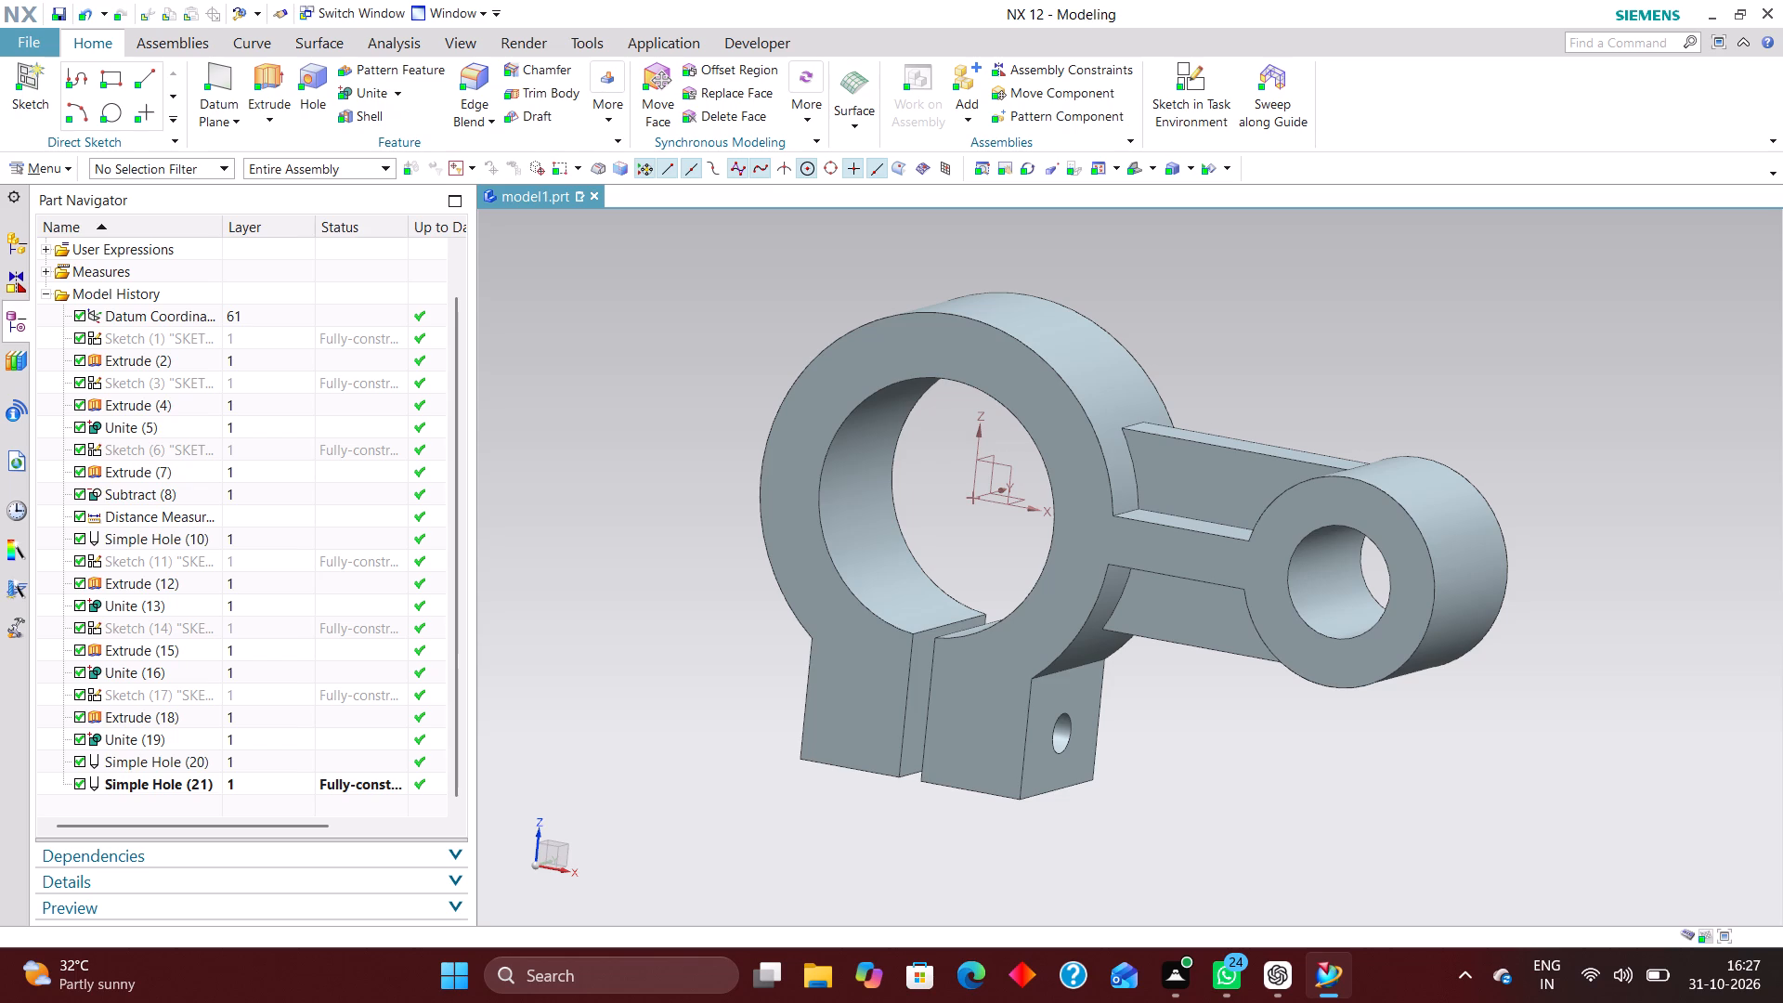
pyautogui.scroll(-3, 330, 708)
pyautogui.click(280, 764)
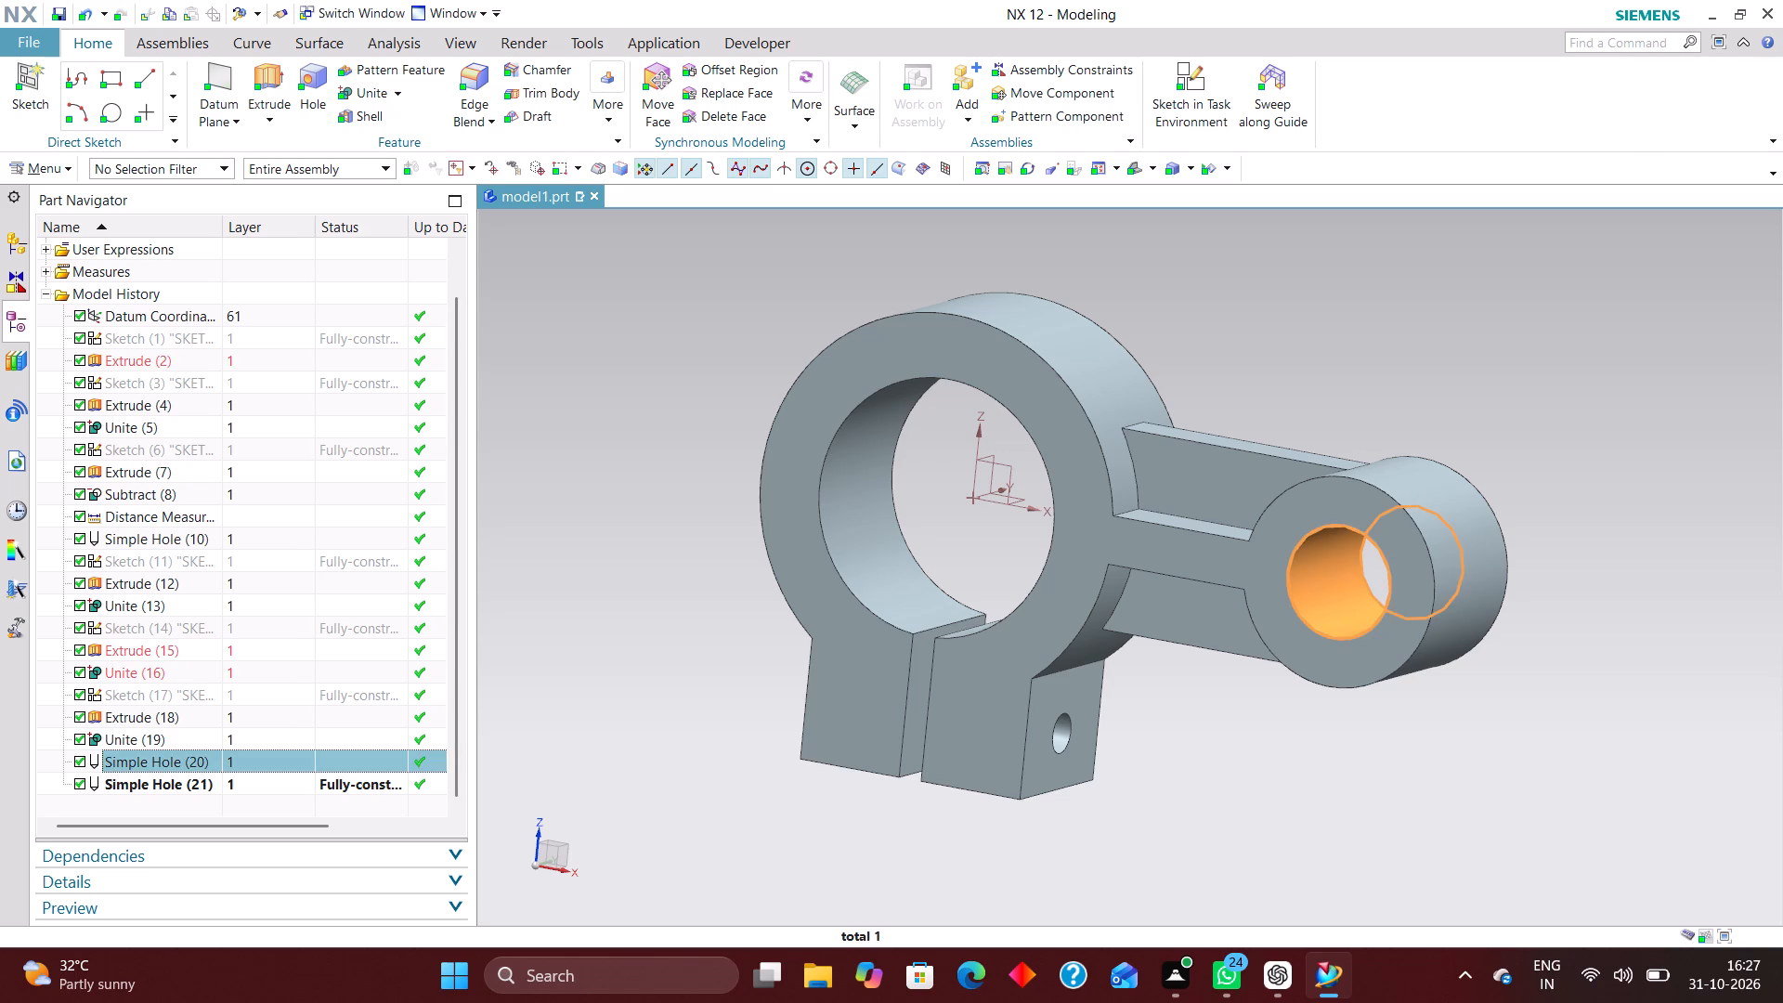
pyautogui.click(279, 536)
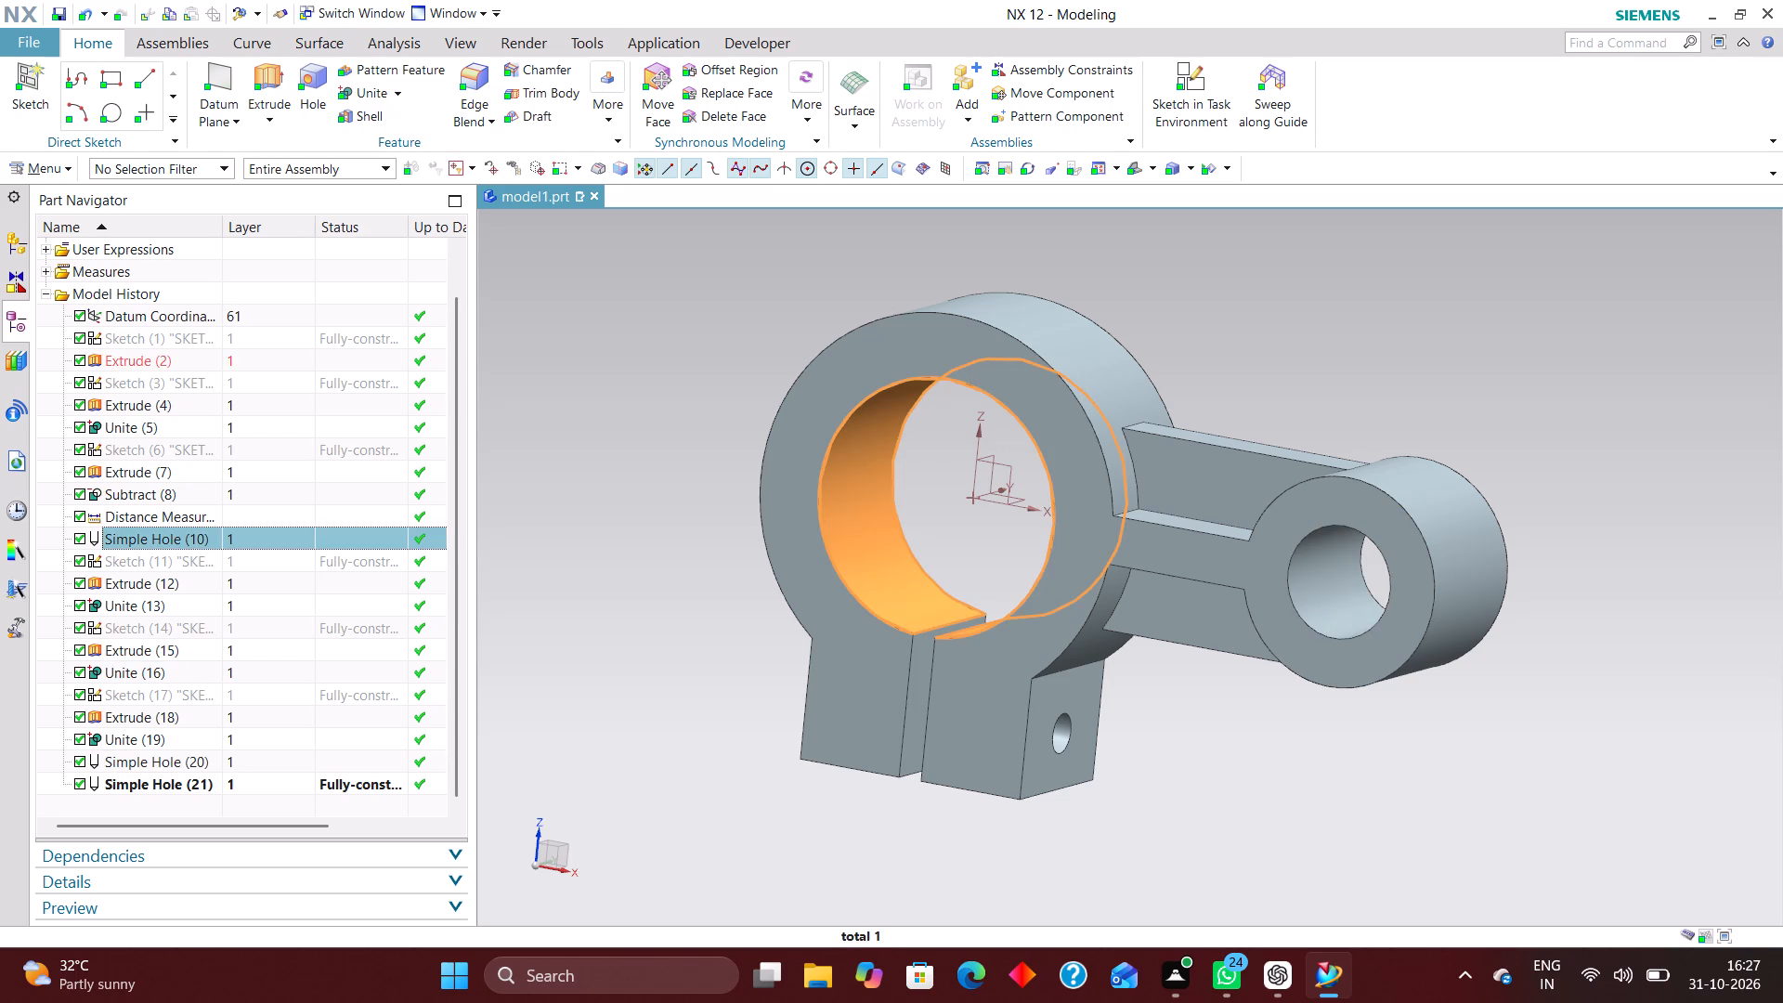
pyautogui.keyDown('ctrl'); pyautogui.click(295, 765); pyautogui.keyUp('ctrl')
pyautogui.keyDown('ctrl'); pyautogui.click(293, 788); pyautogui.keyUp('ctrl')
pyautogui.rightClick(294, 766)
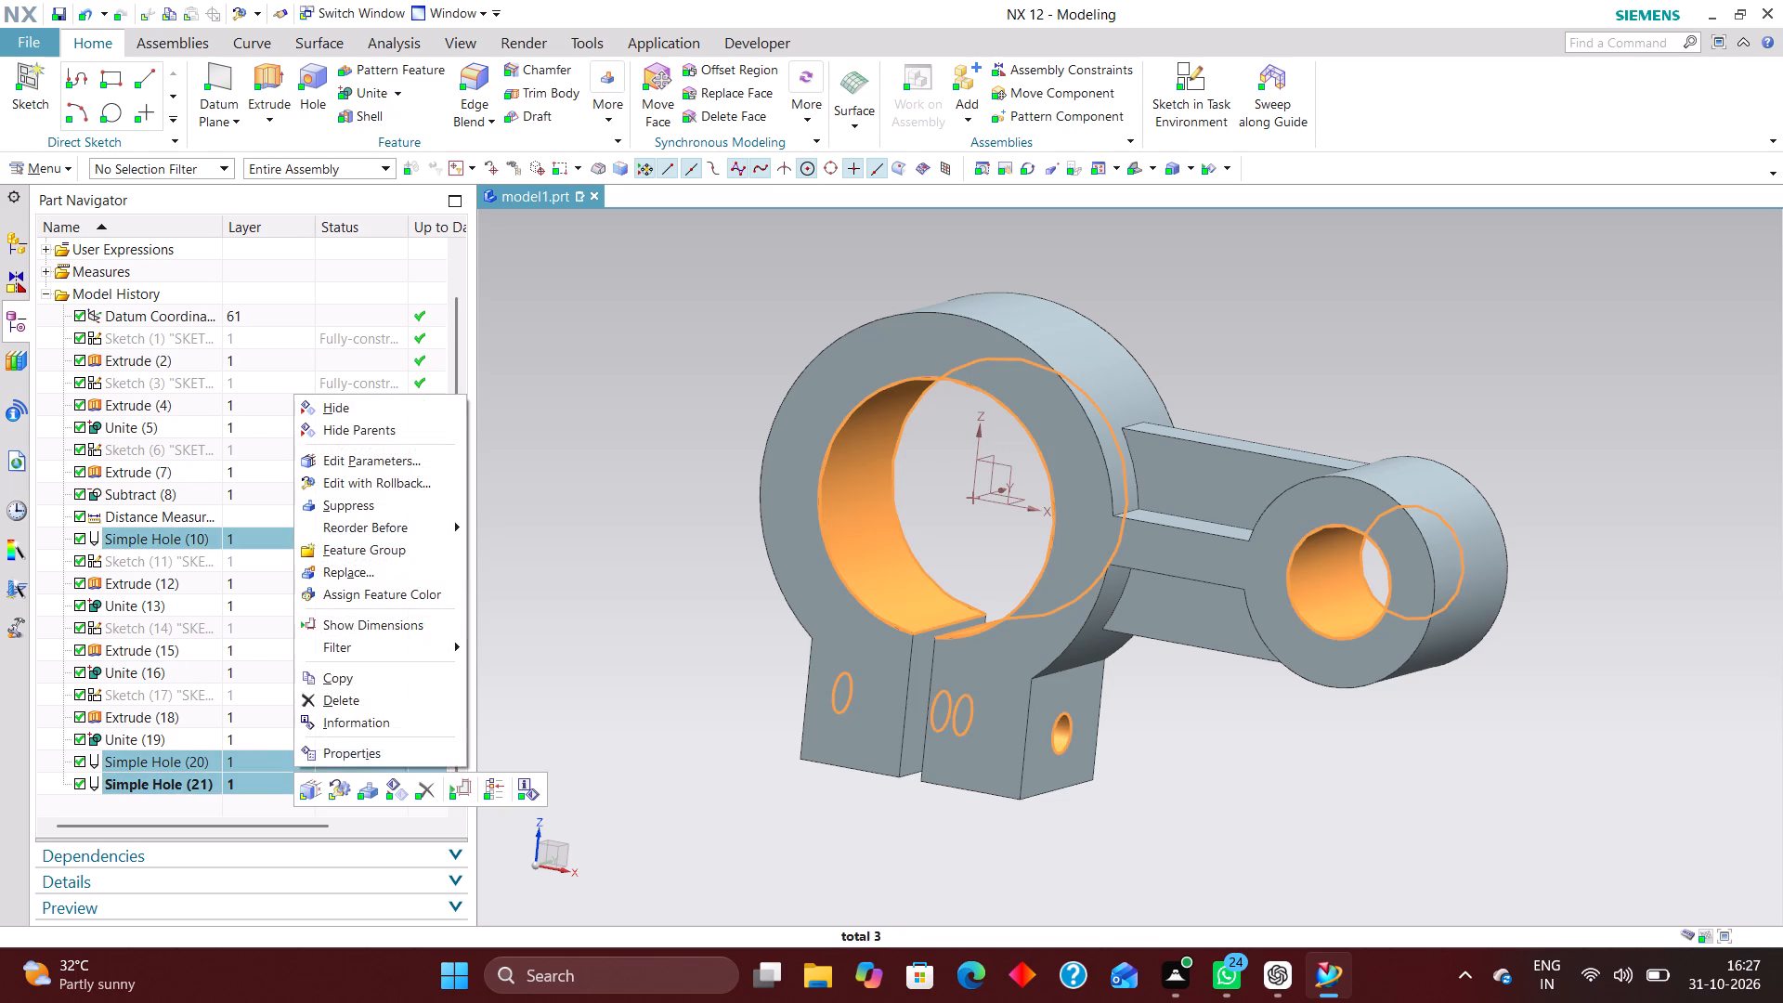
pyautogui.click(394, 552)
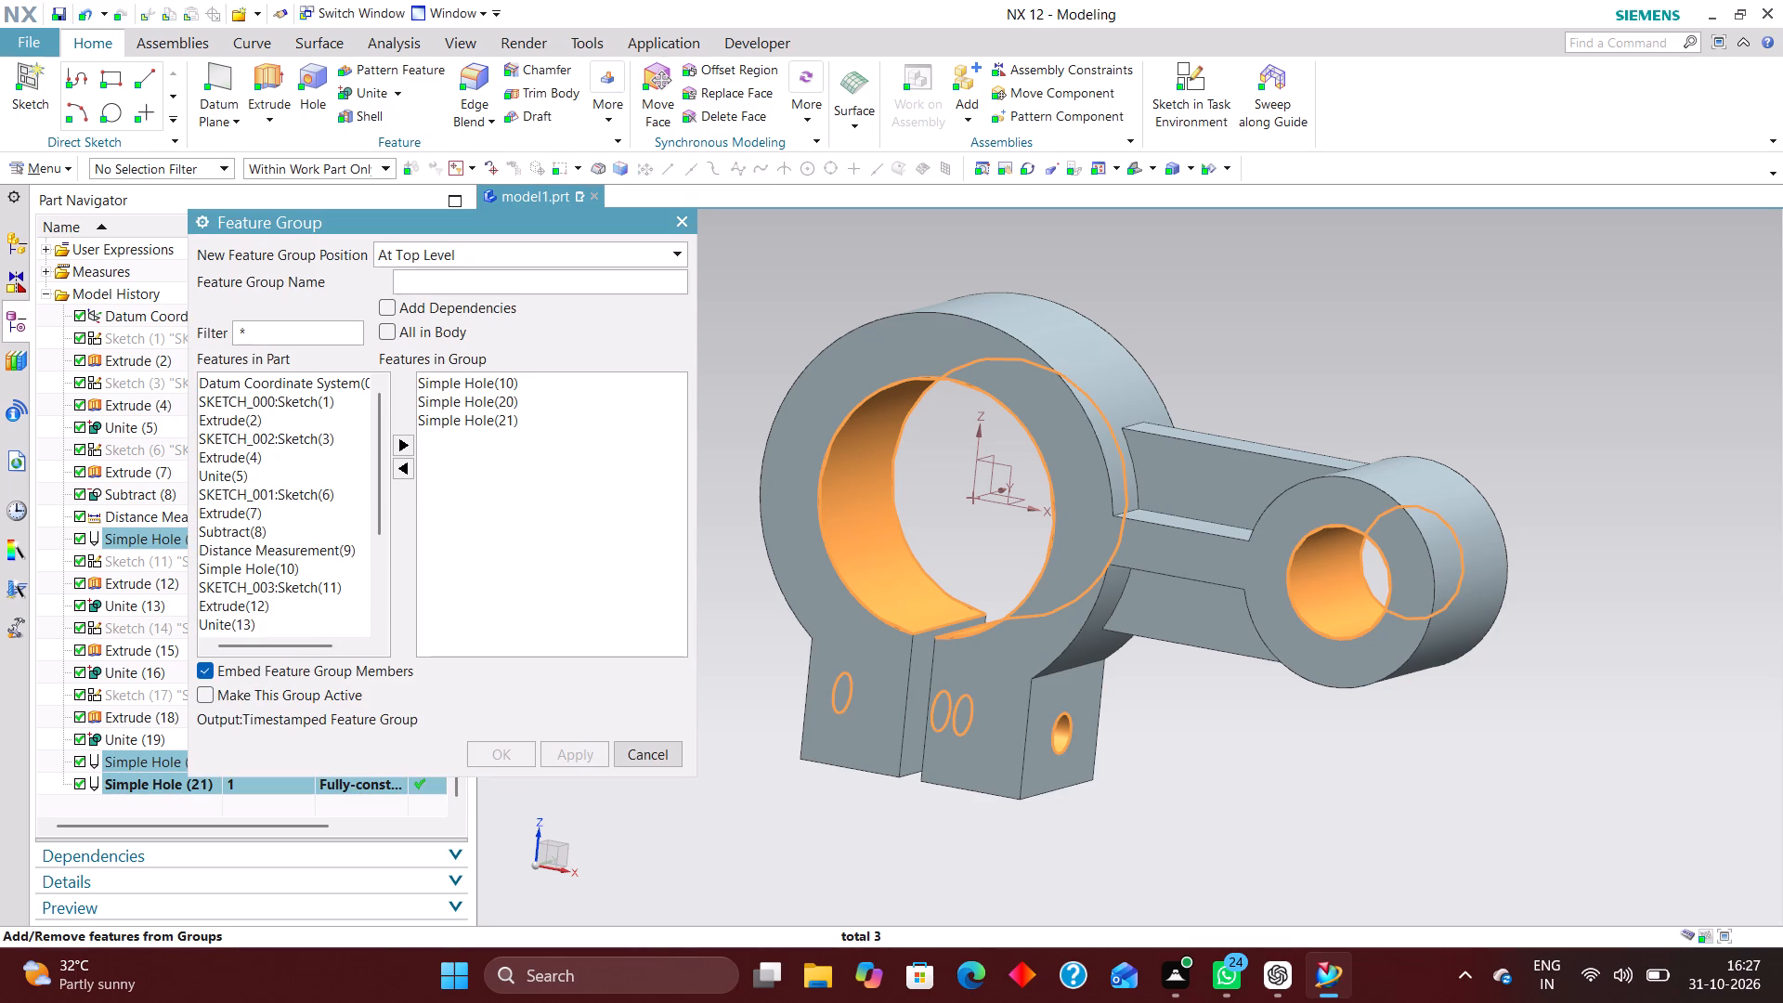
pyautogui.write('HOLEA')
pyautogui.press('BackSpace')
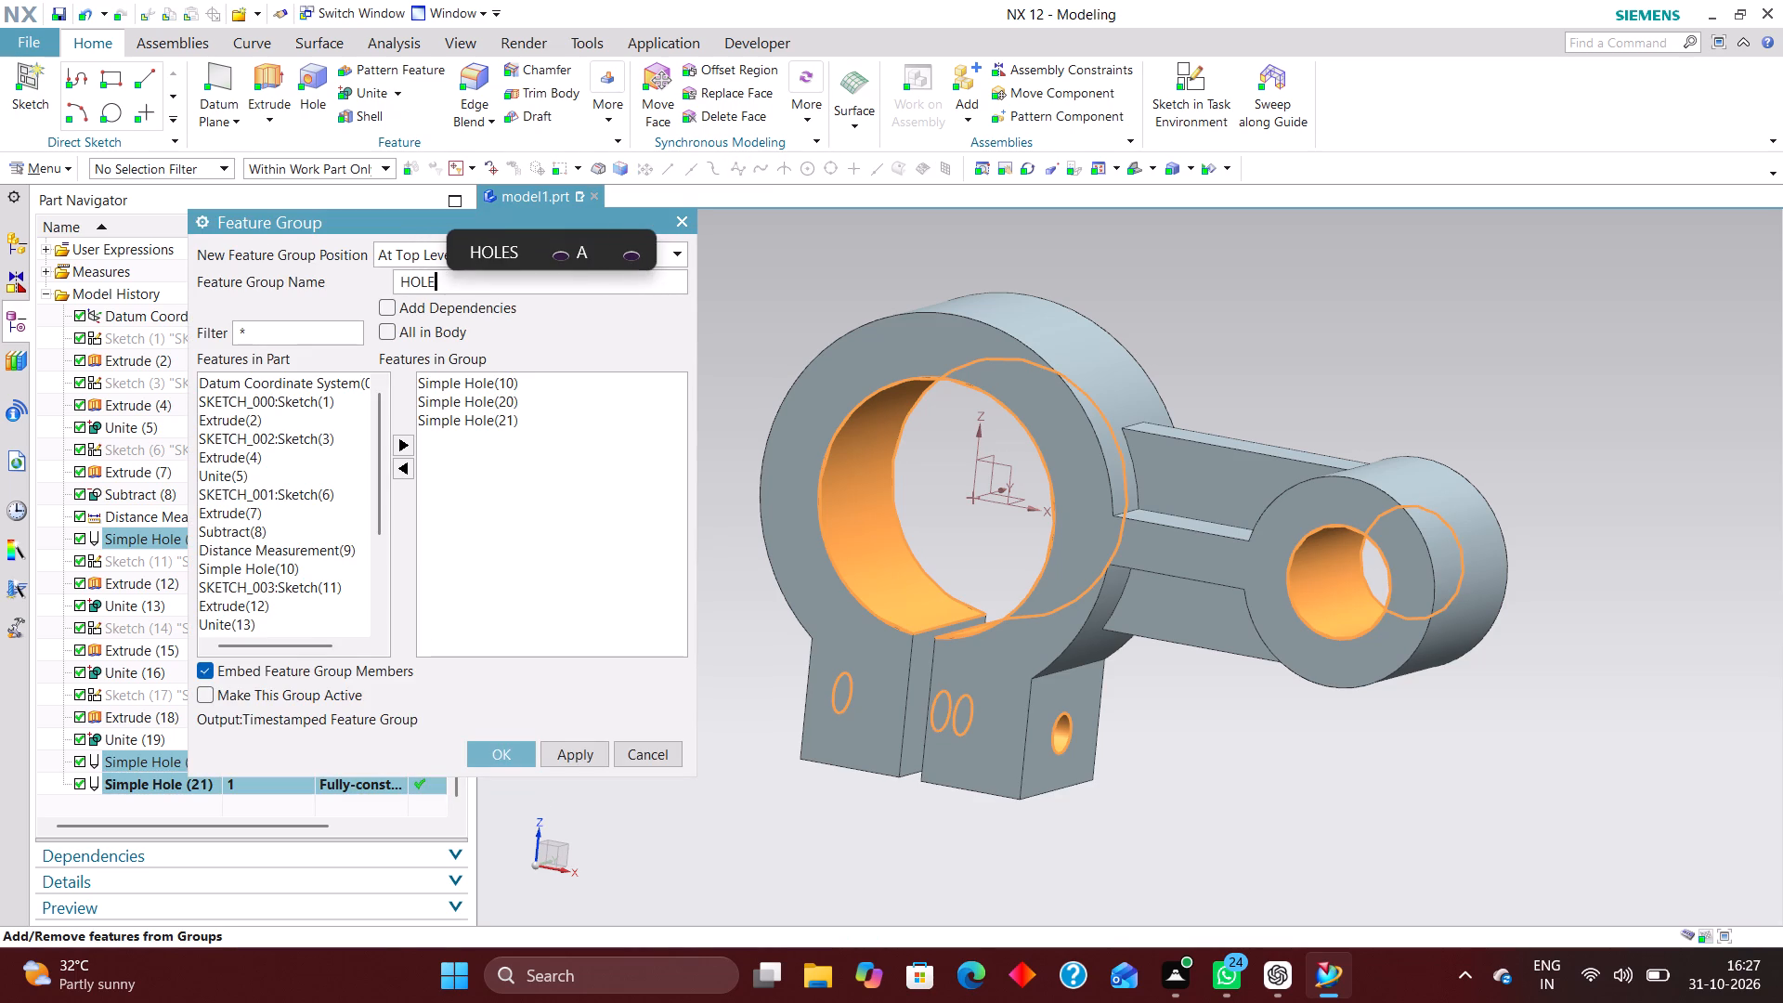
pyautogui.press('s')
pyautogui.press('Return')
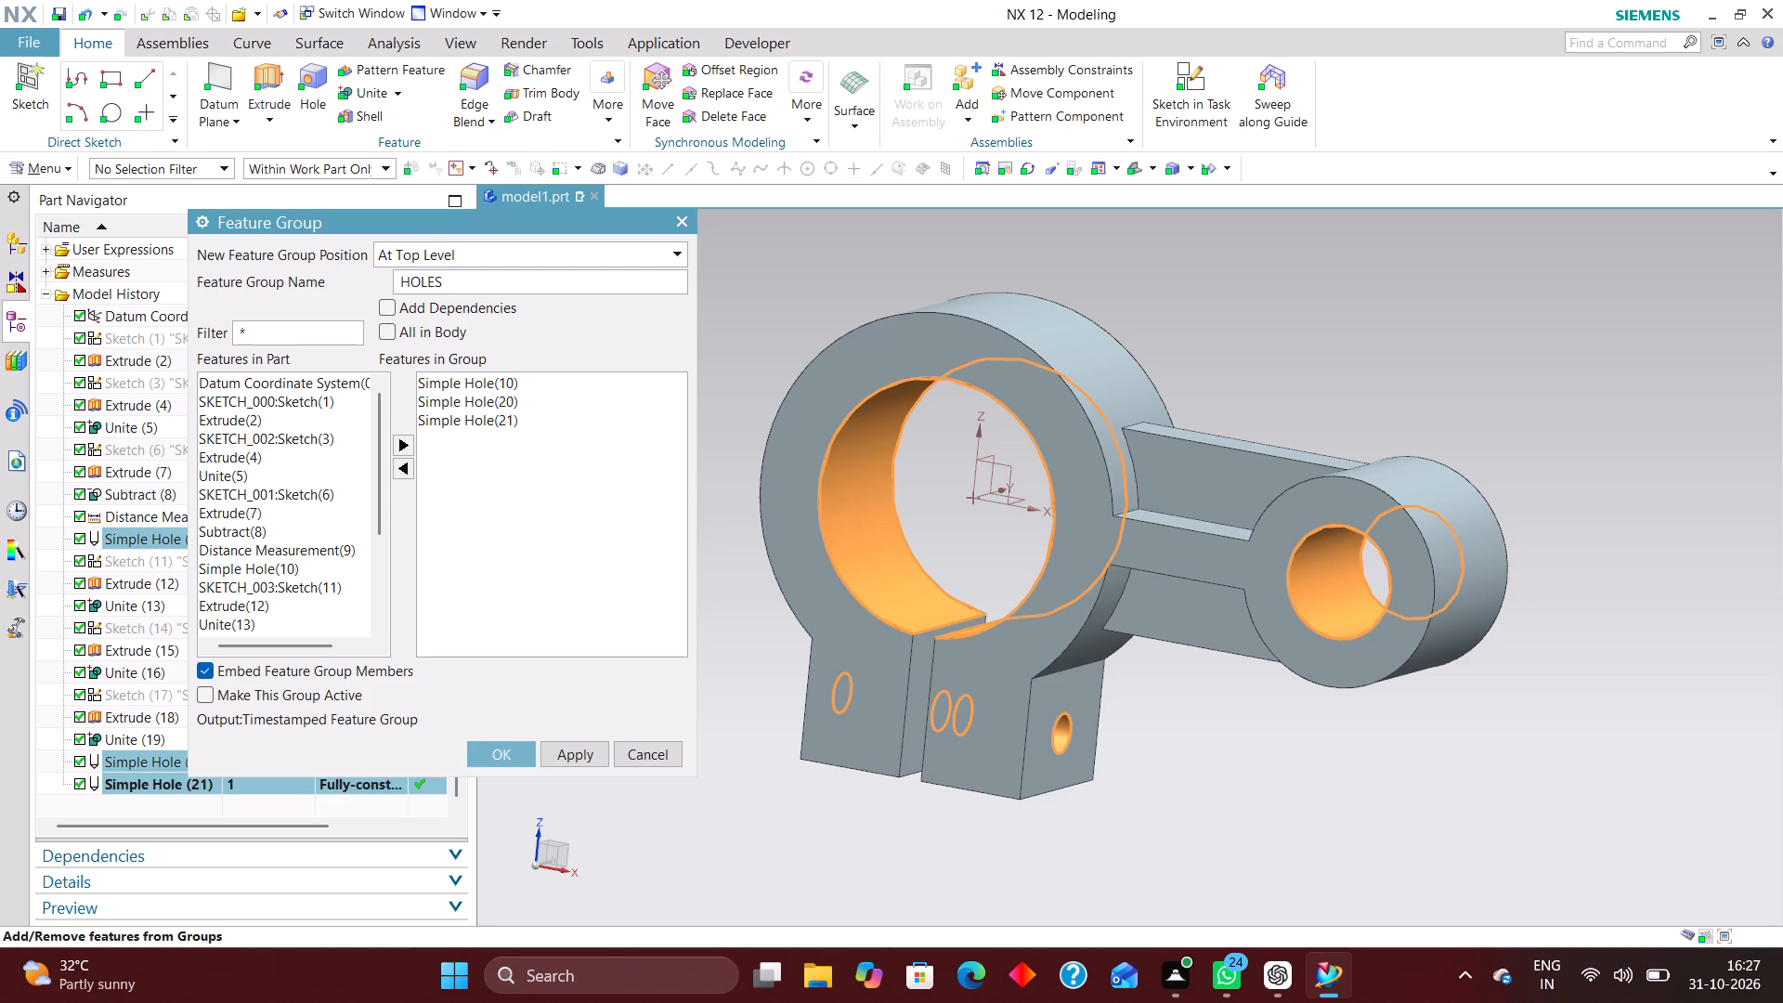
pyautogui.click(498, 749)
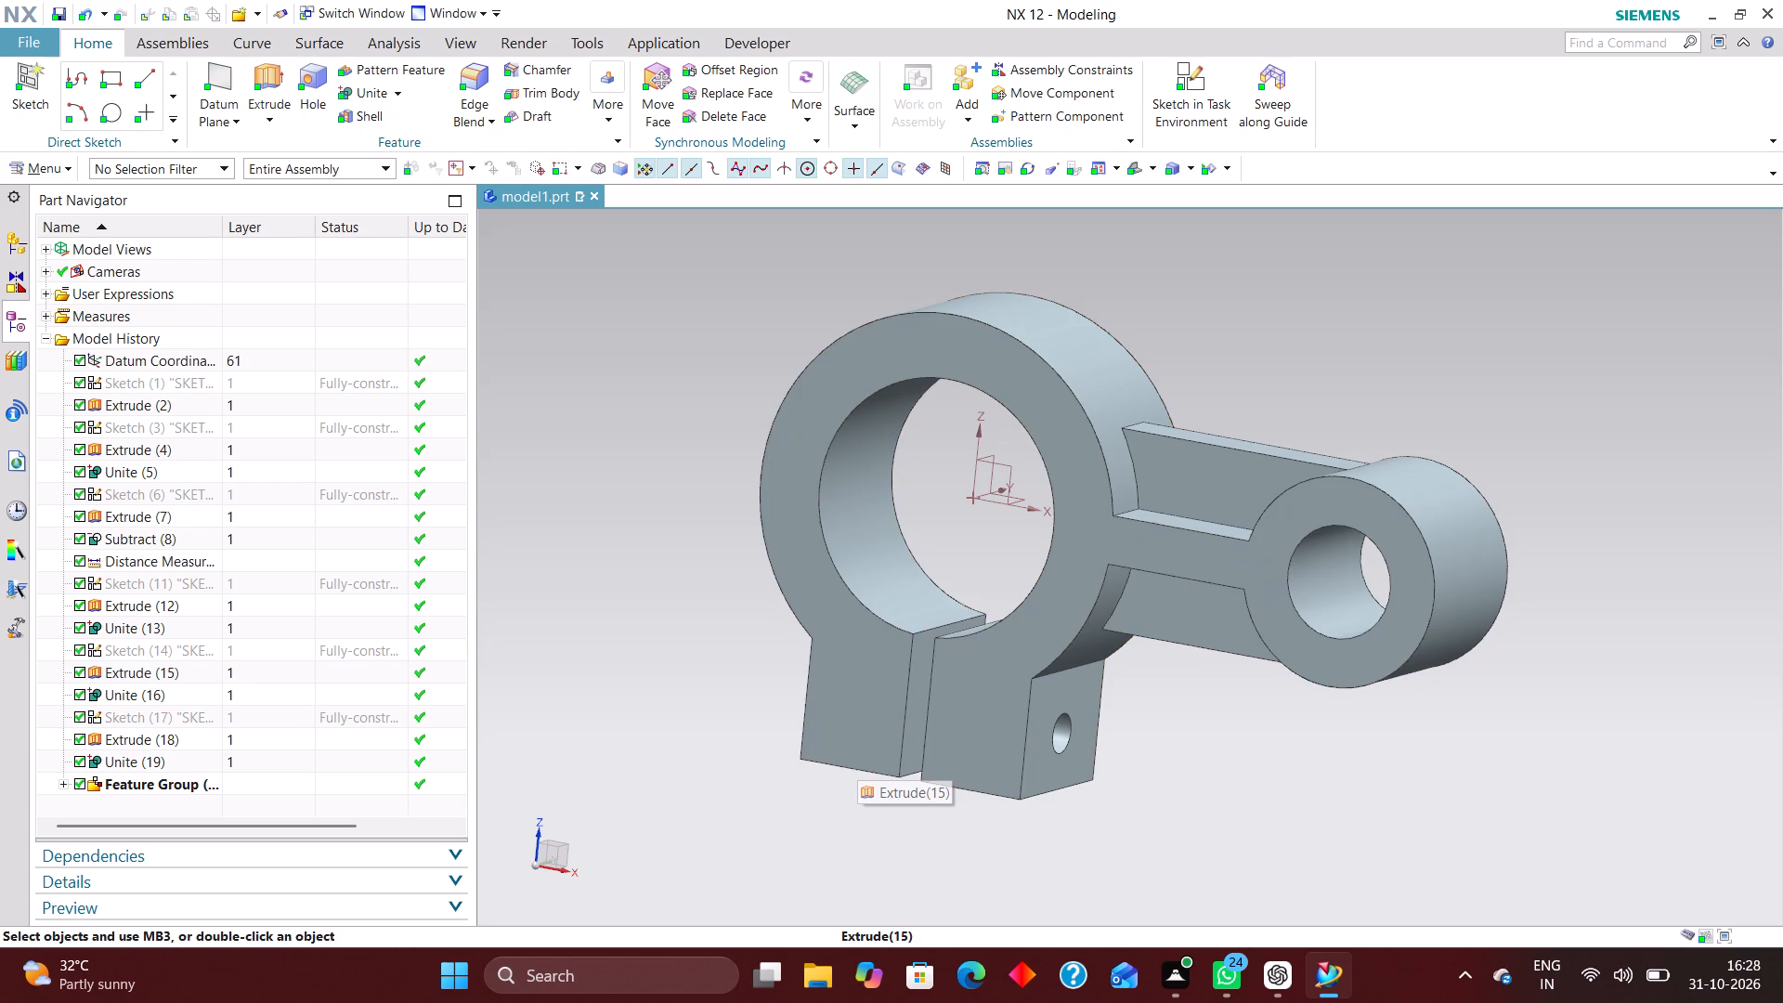
# Examine the whole clamp bracket in trimetric, isometric and rotated views, including its back side, at different magnifications.
pyautogui.click(1140, 170)
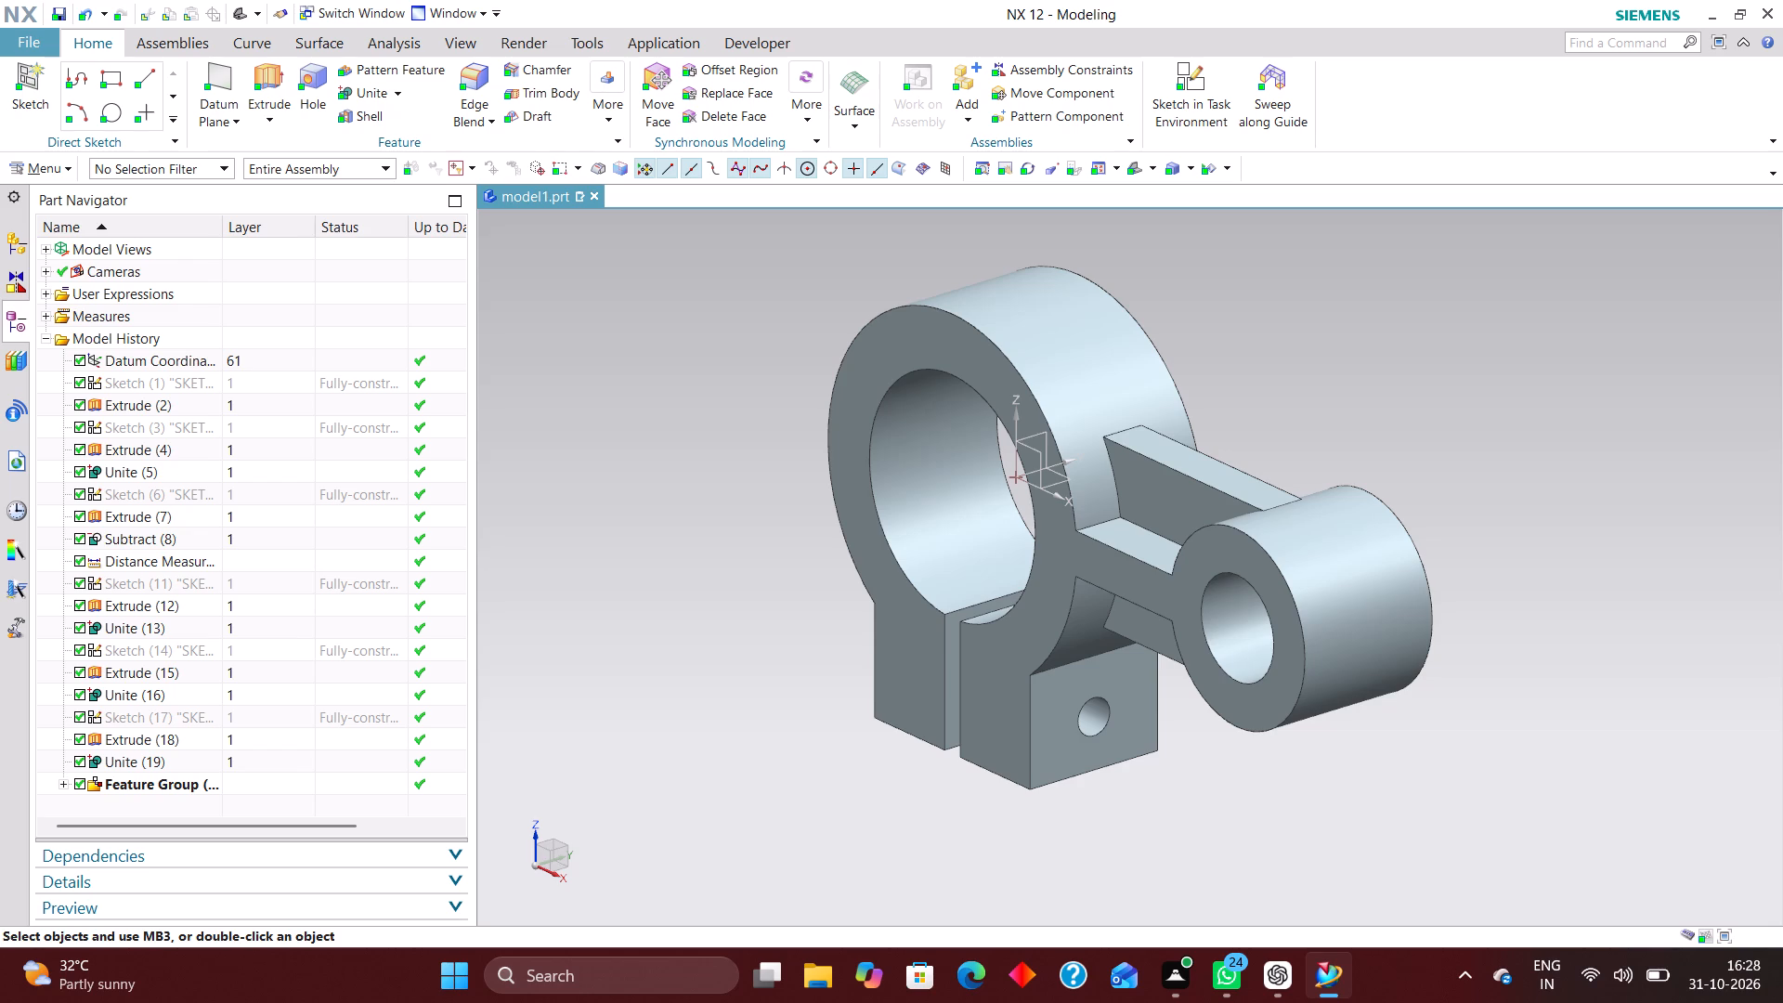
pyautogui.press('End')
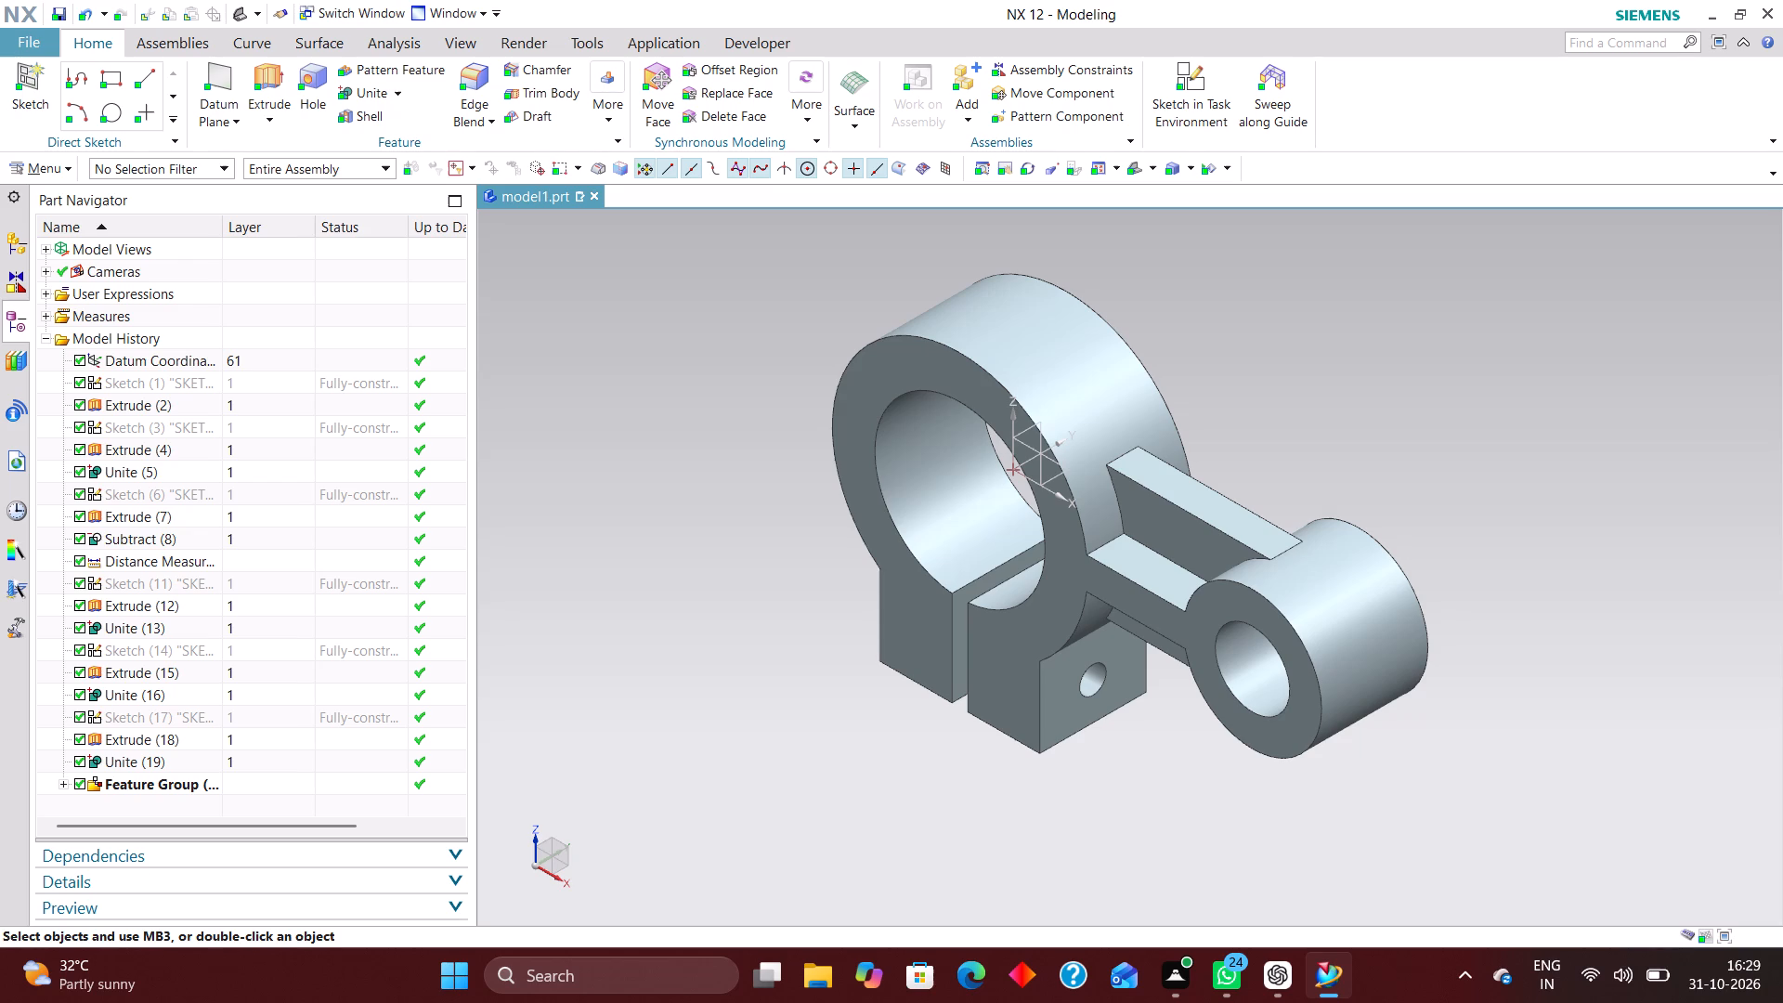
pyautogui.moveTo(1461, 435); pyautogui.dragTo(1339, 497, button='middle')
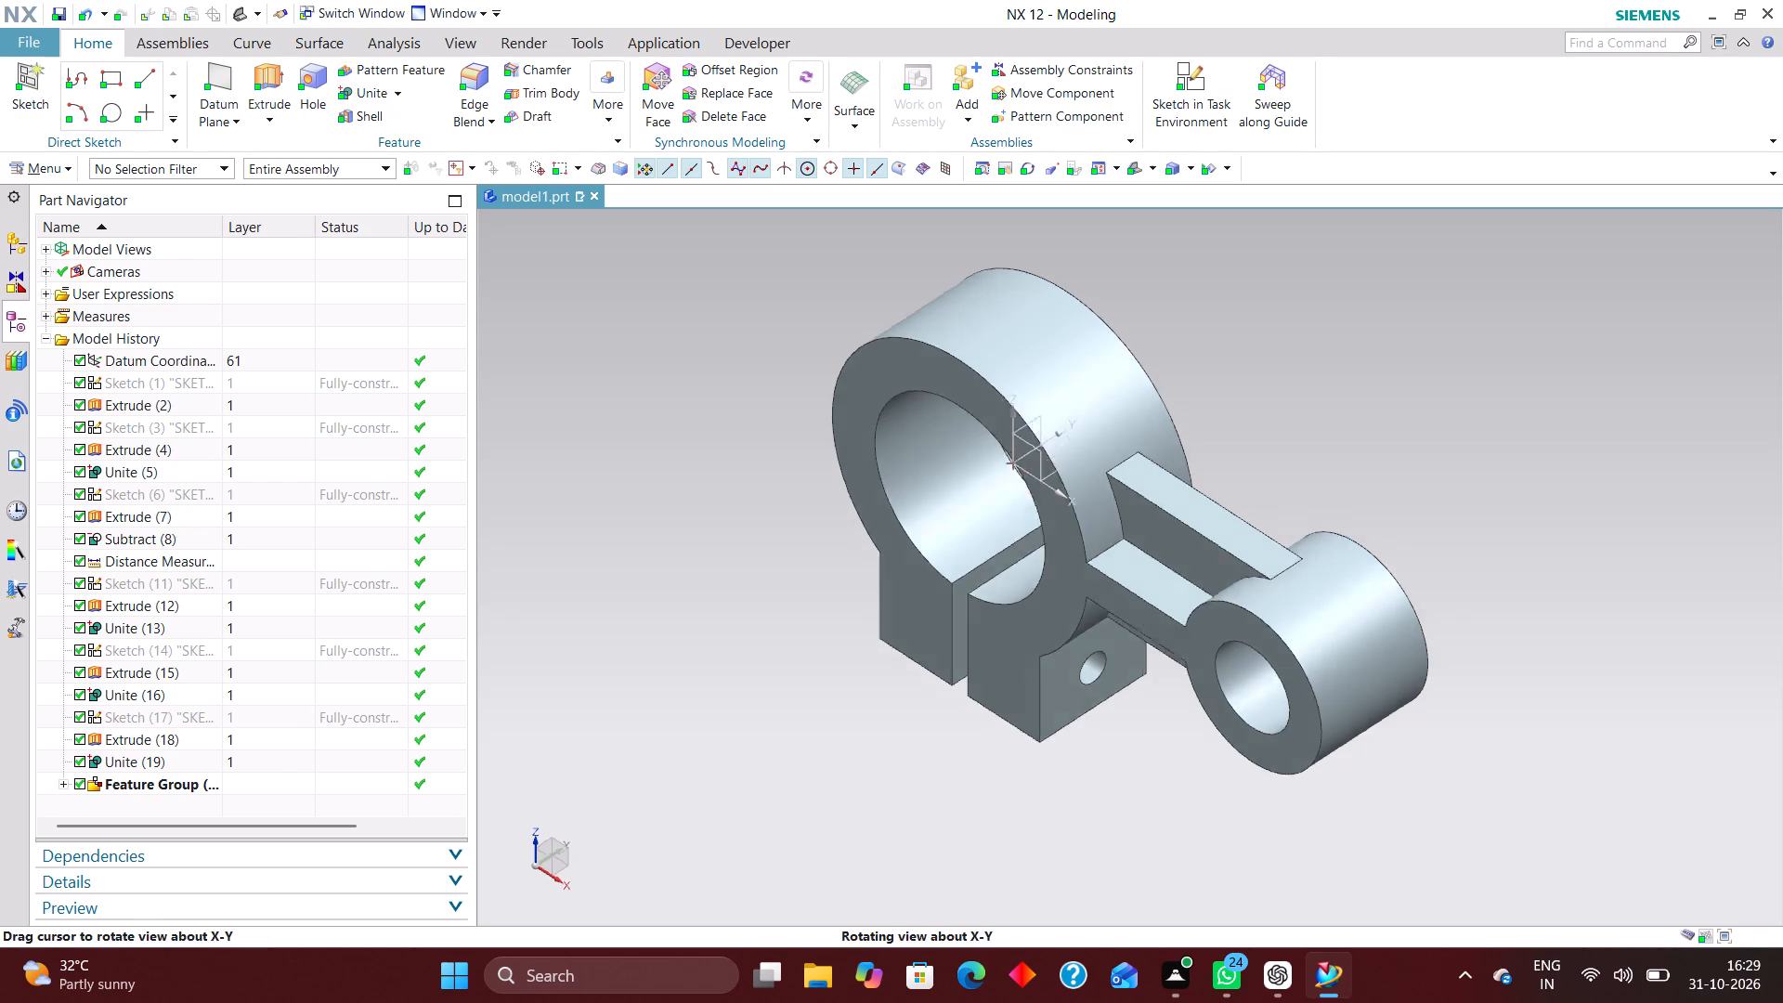
pyautogui.moveTo(1339, 497); pyautogui.dragTo(1243, 522, button='middle')
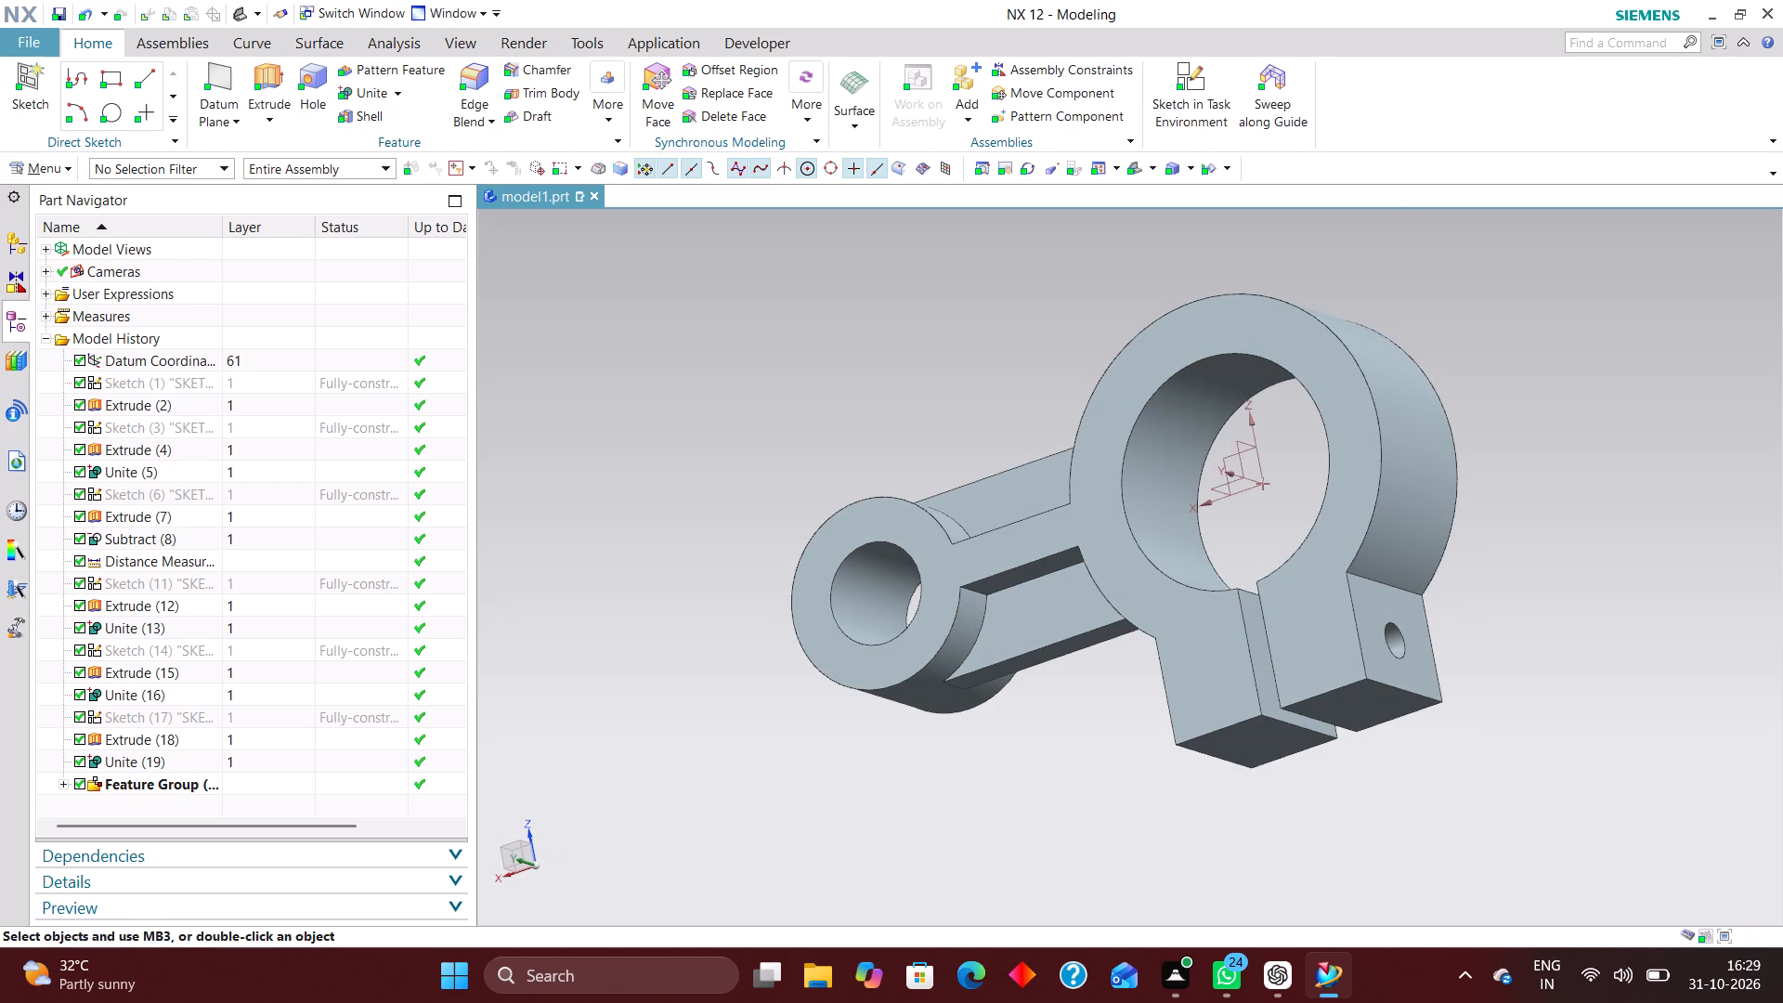
pyautogui.click(1139, 165)
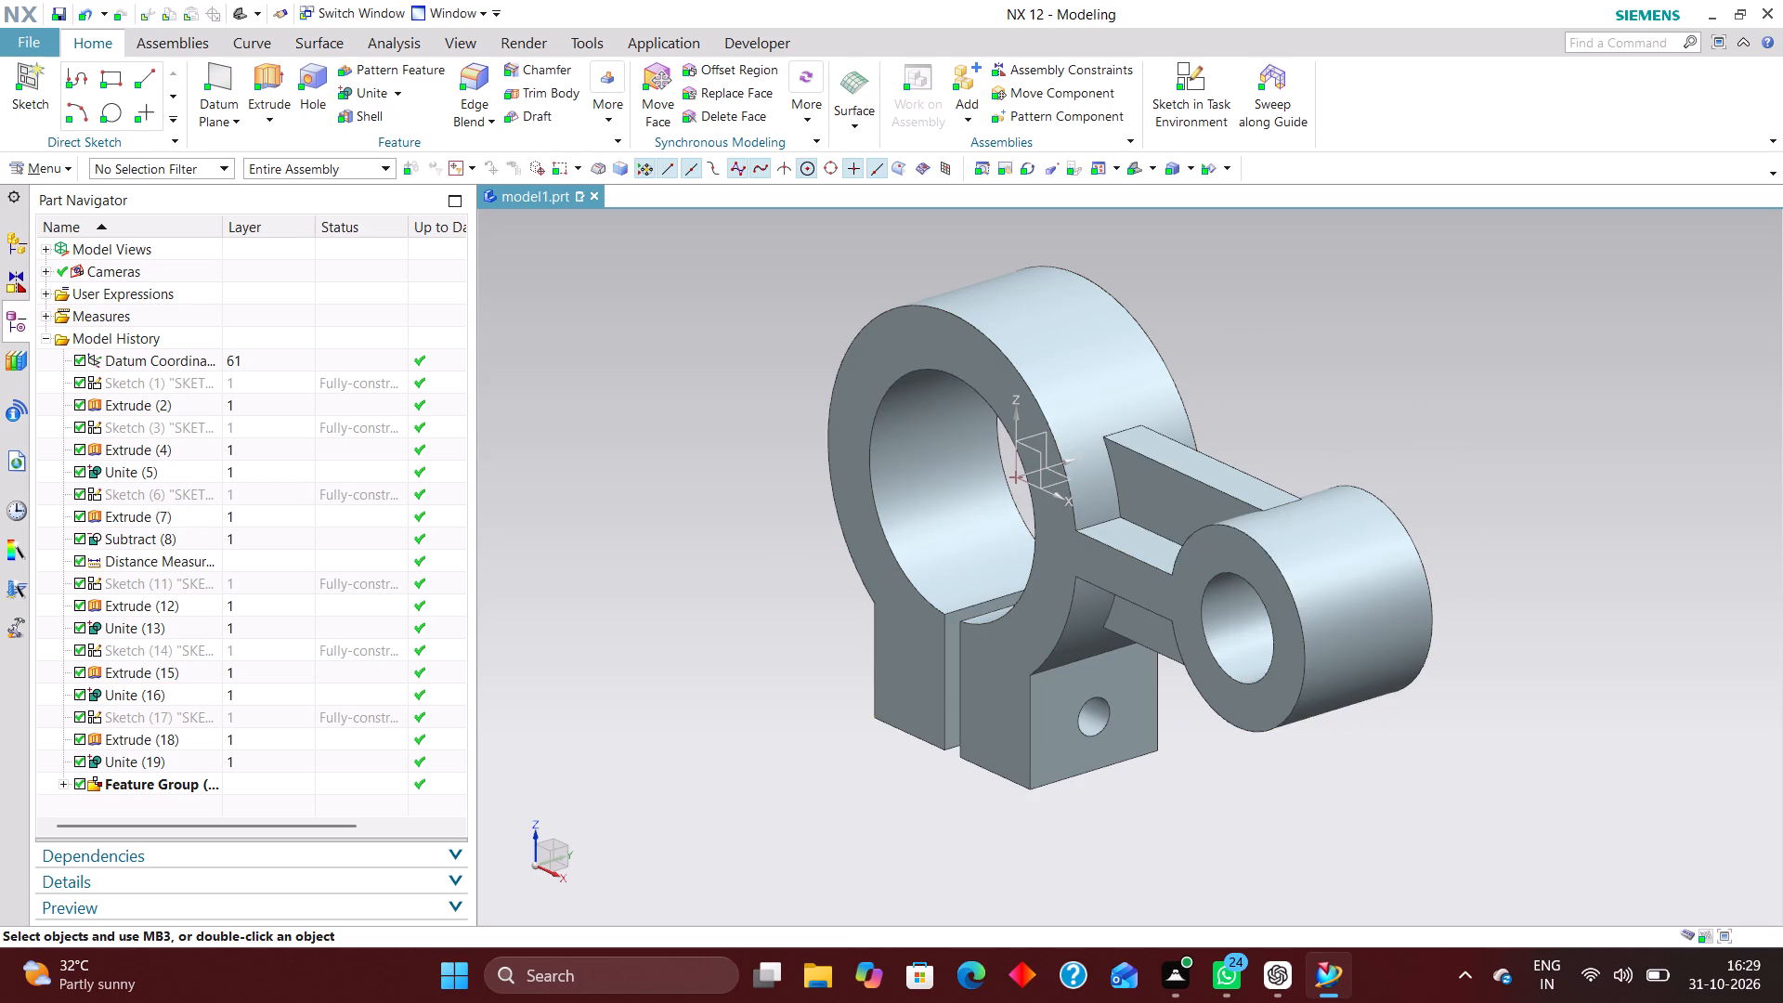
pyautogui.middleClick(1399, 464)
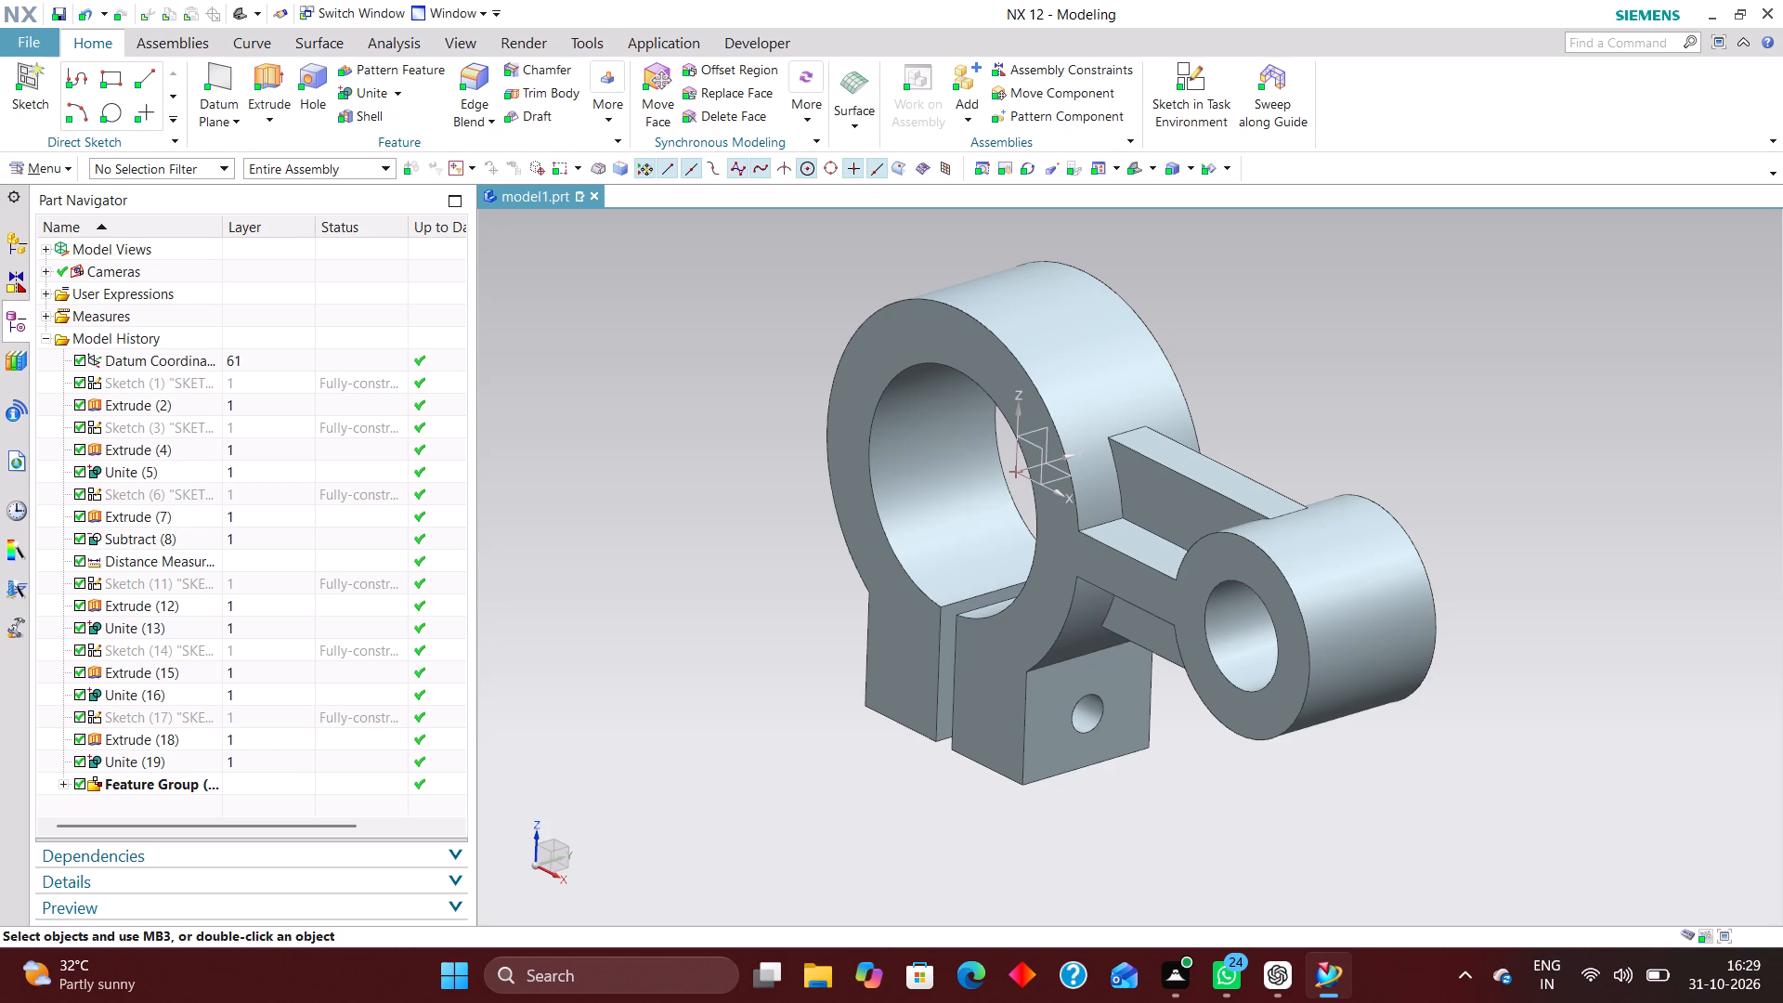
pyautogui.scroll(-2, 1443, 386)
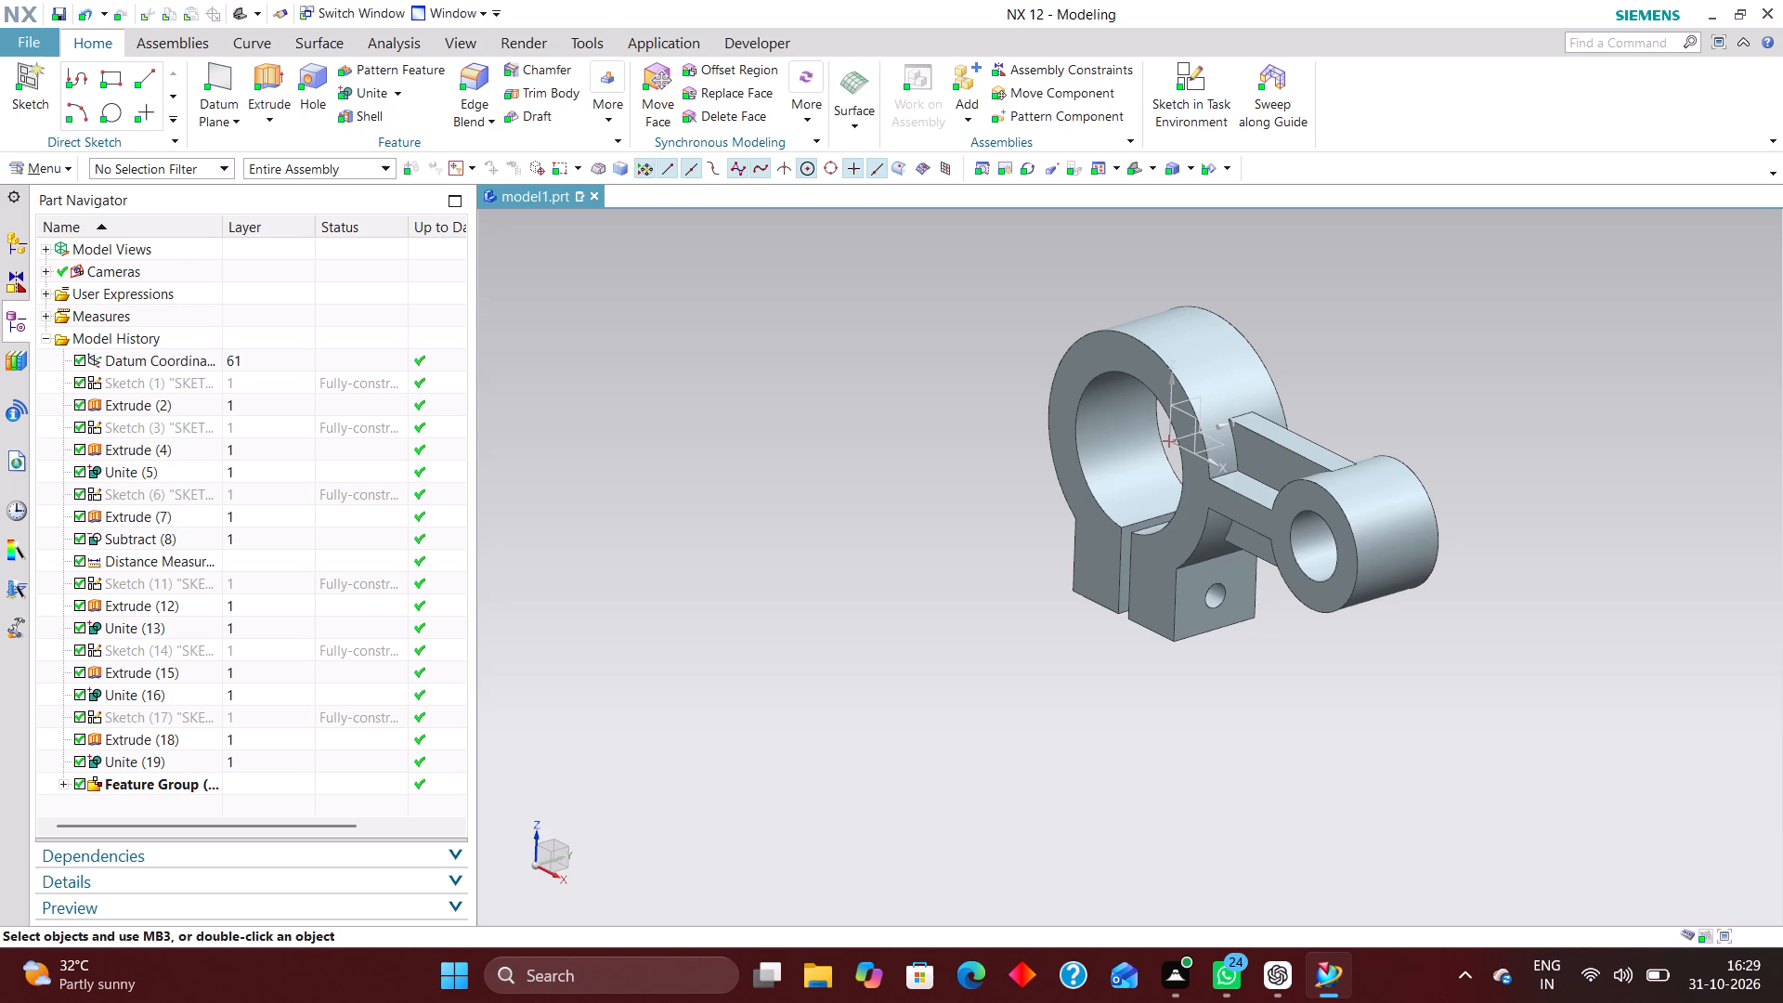
pyautogui.scroll(-1, 1408, 358)
pyautogui.scroll(3, 1406, 358)
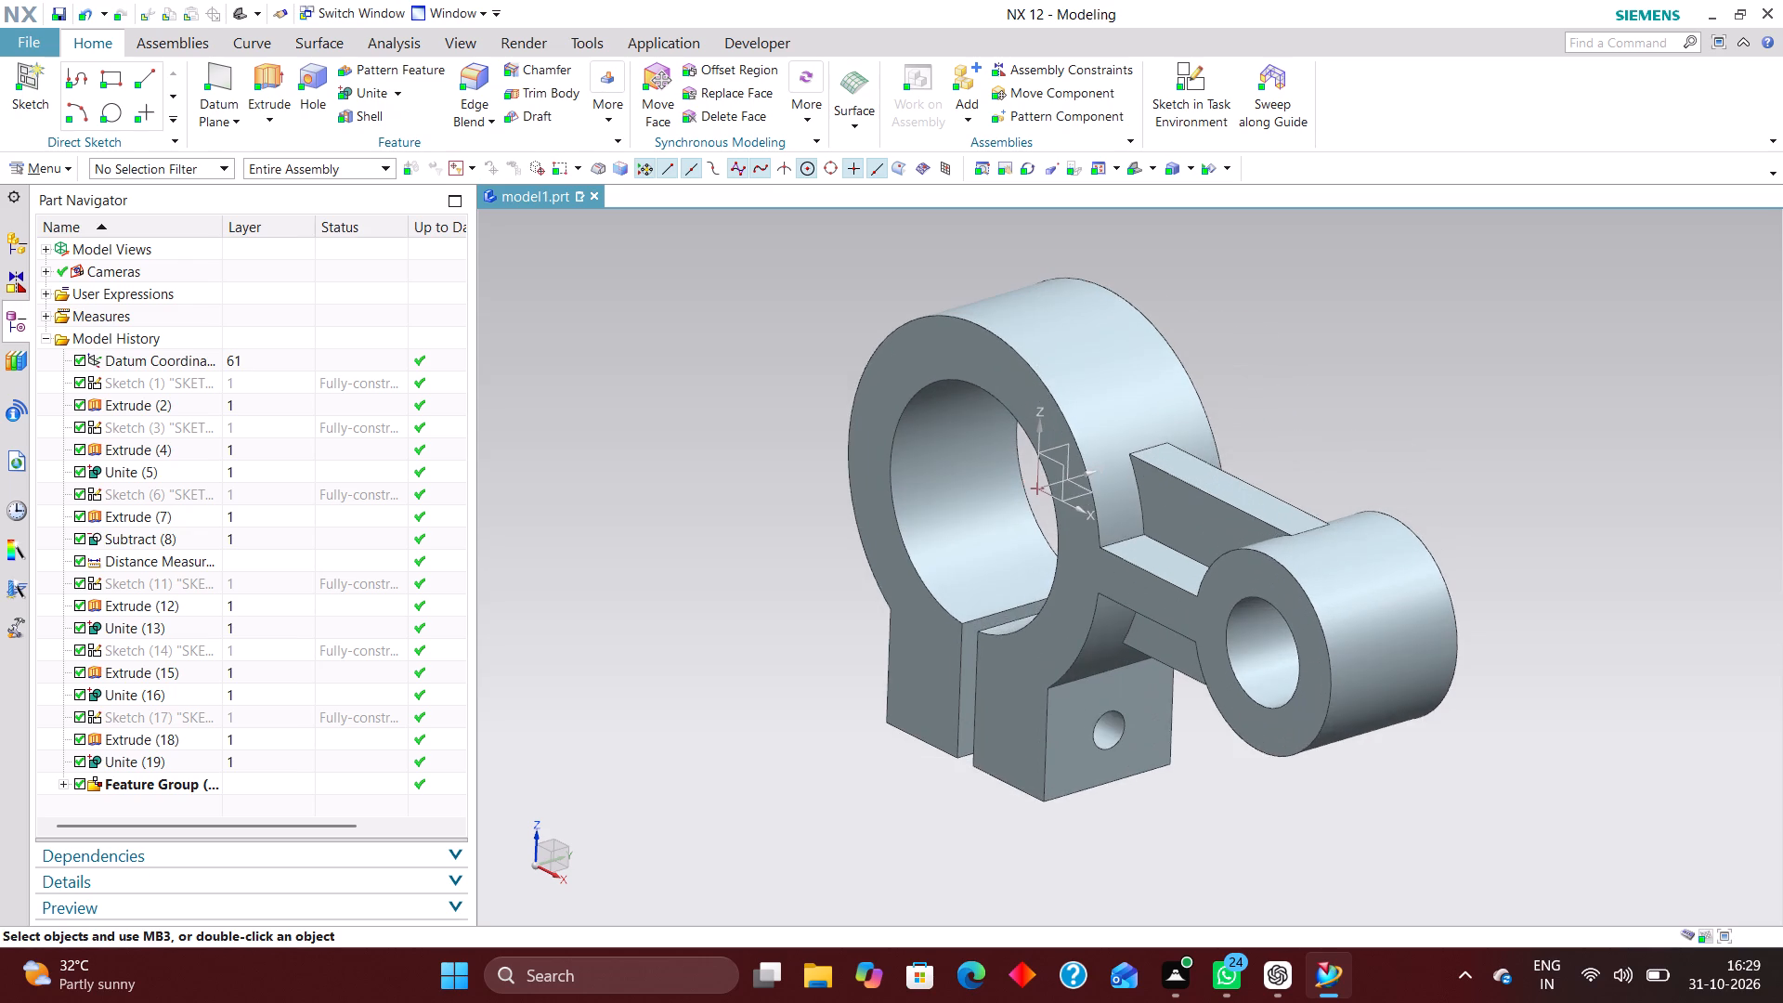
pyautogui.scroll(-2, 1405, 347)
pyautogui.scroll(1, 1393, 382)
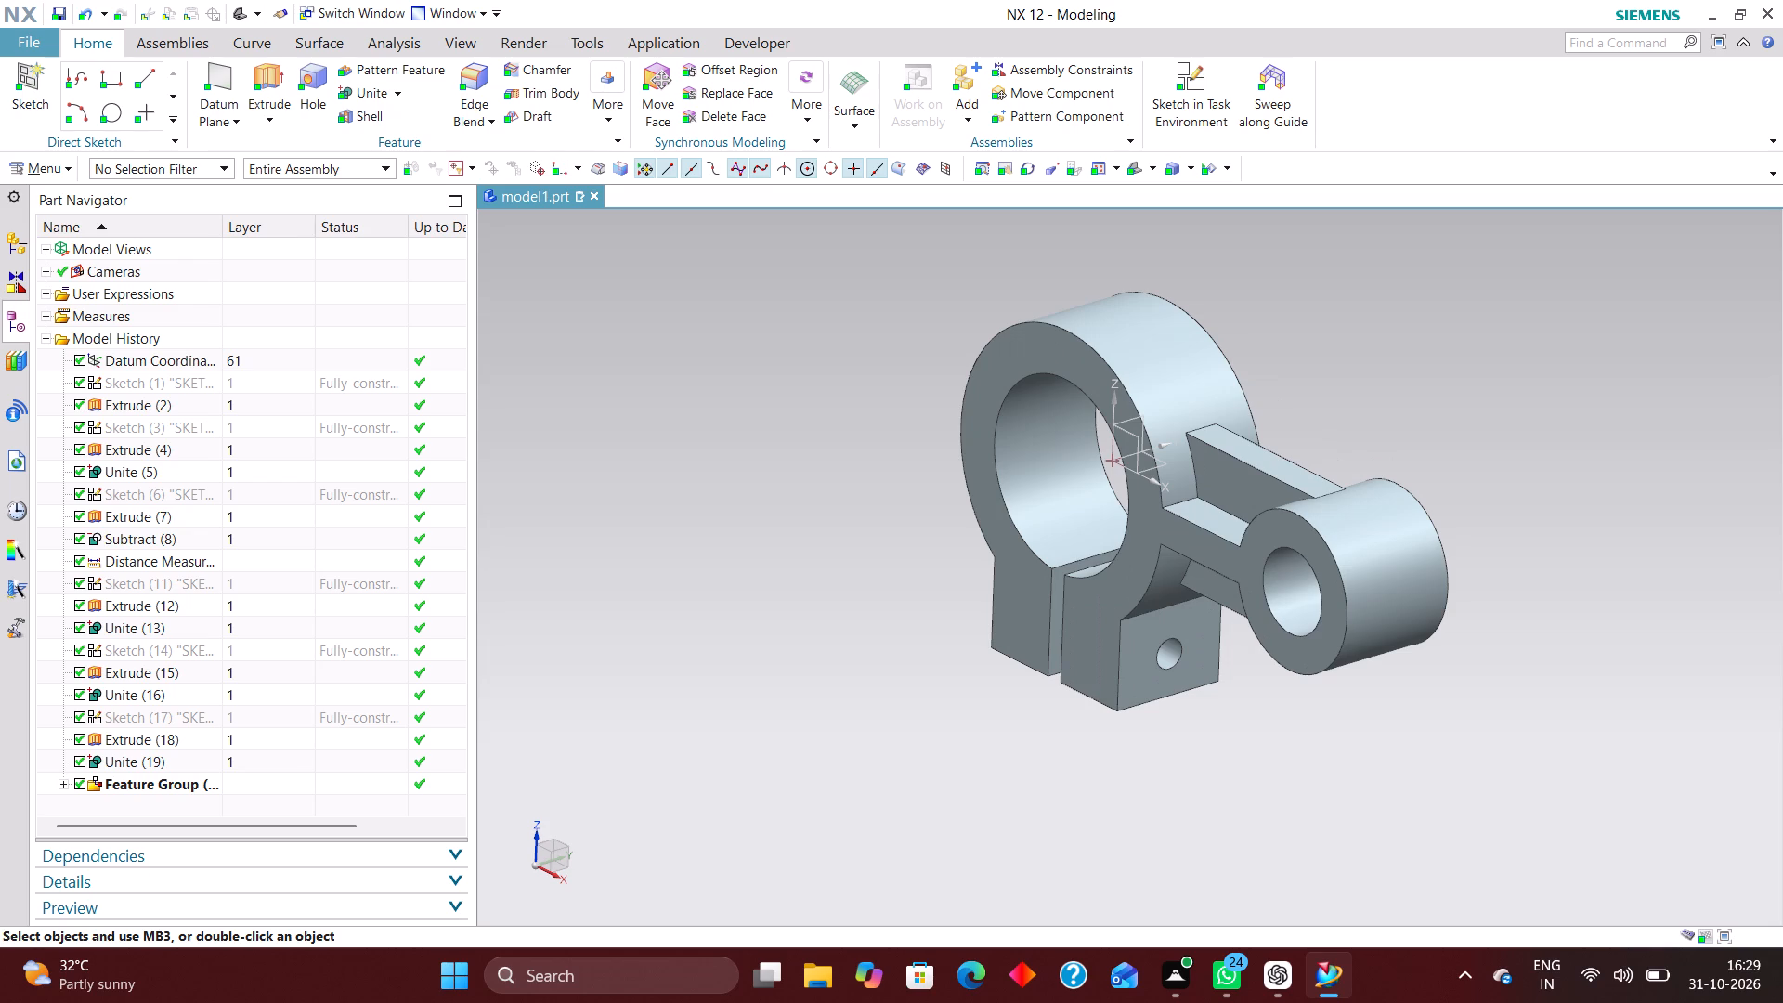
pyautogui.scroll(-3, 1163, 382)
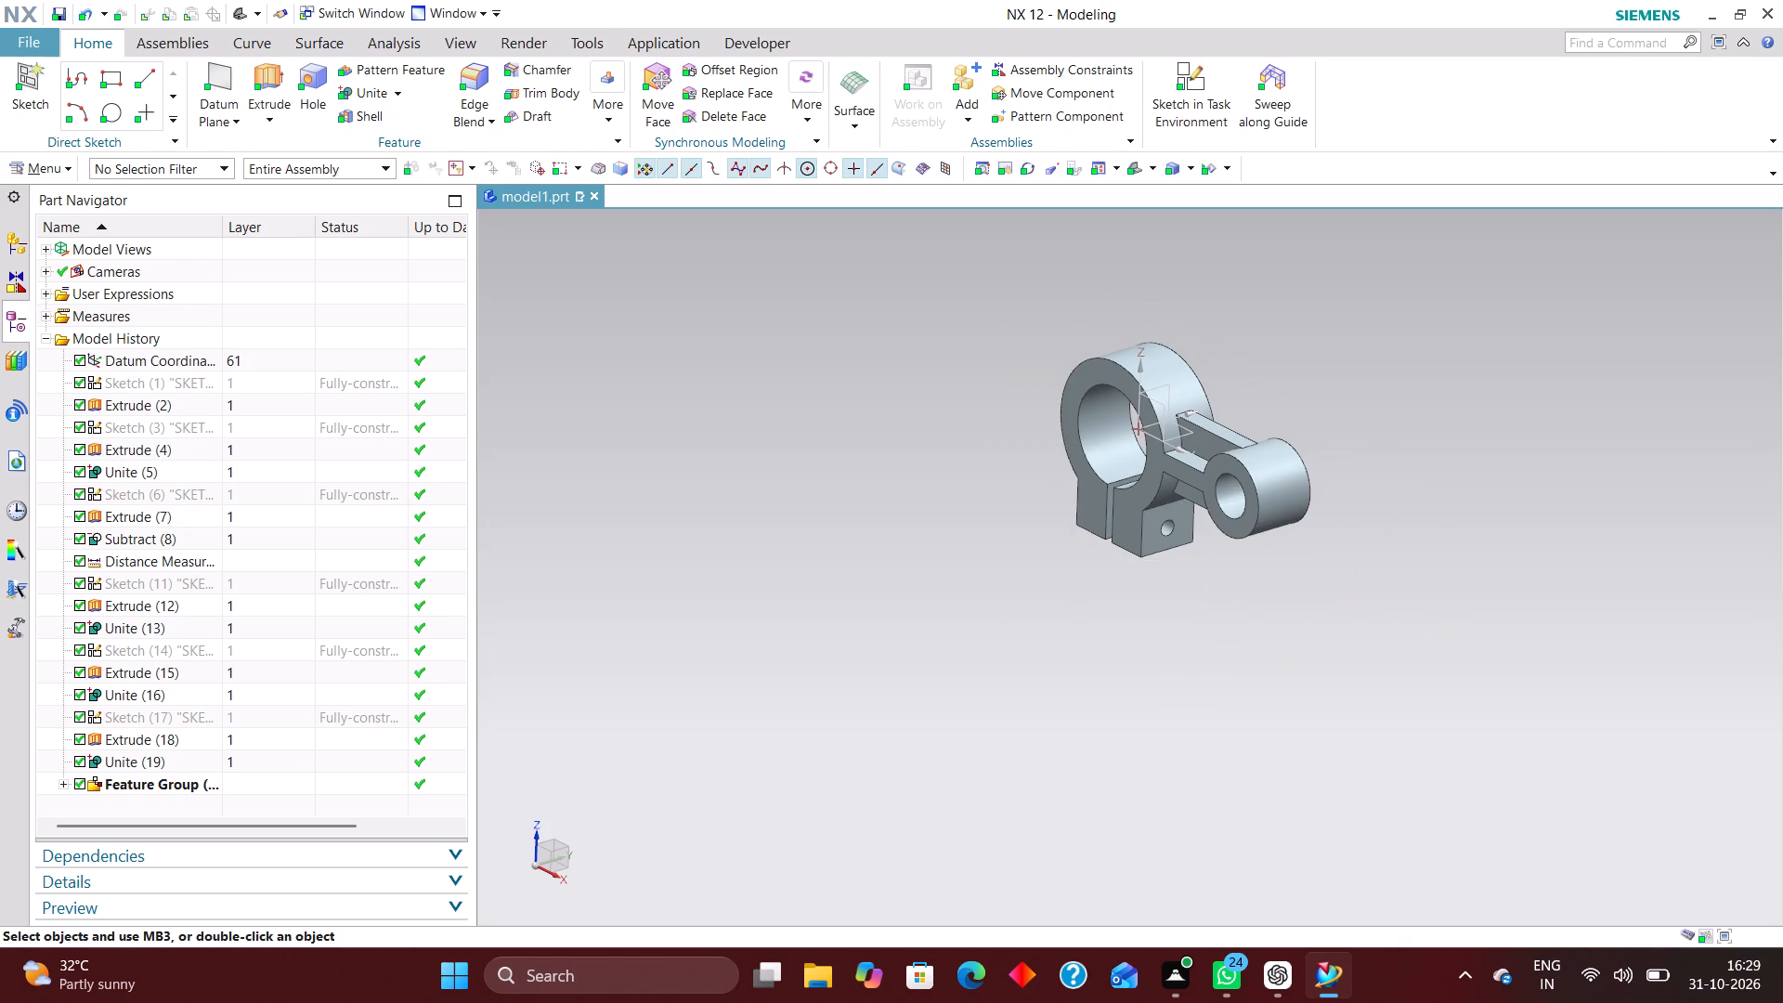
pyautogui.click(1131, 163)
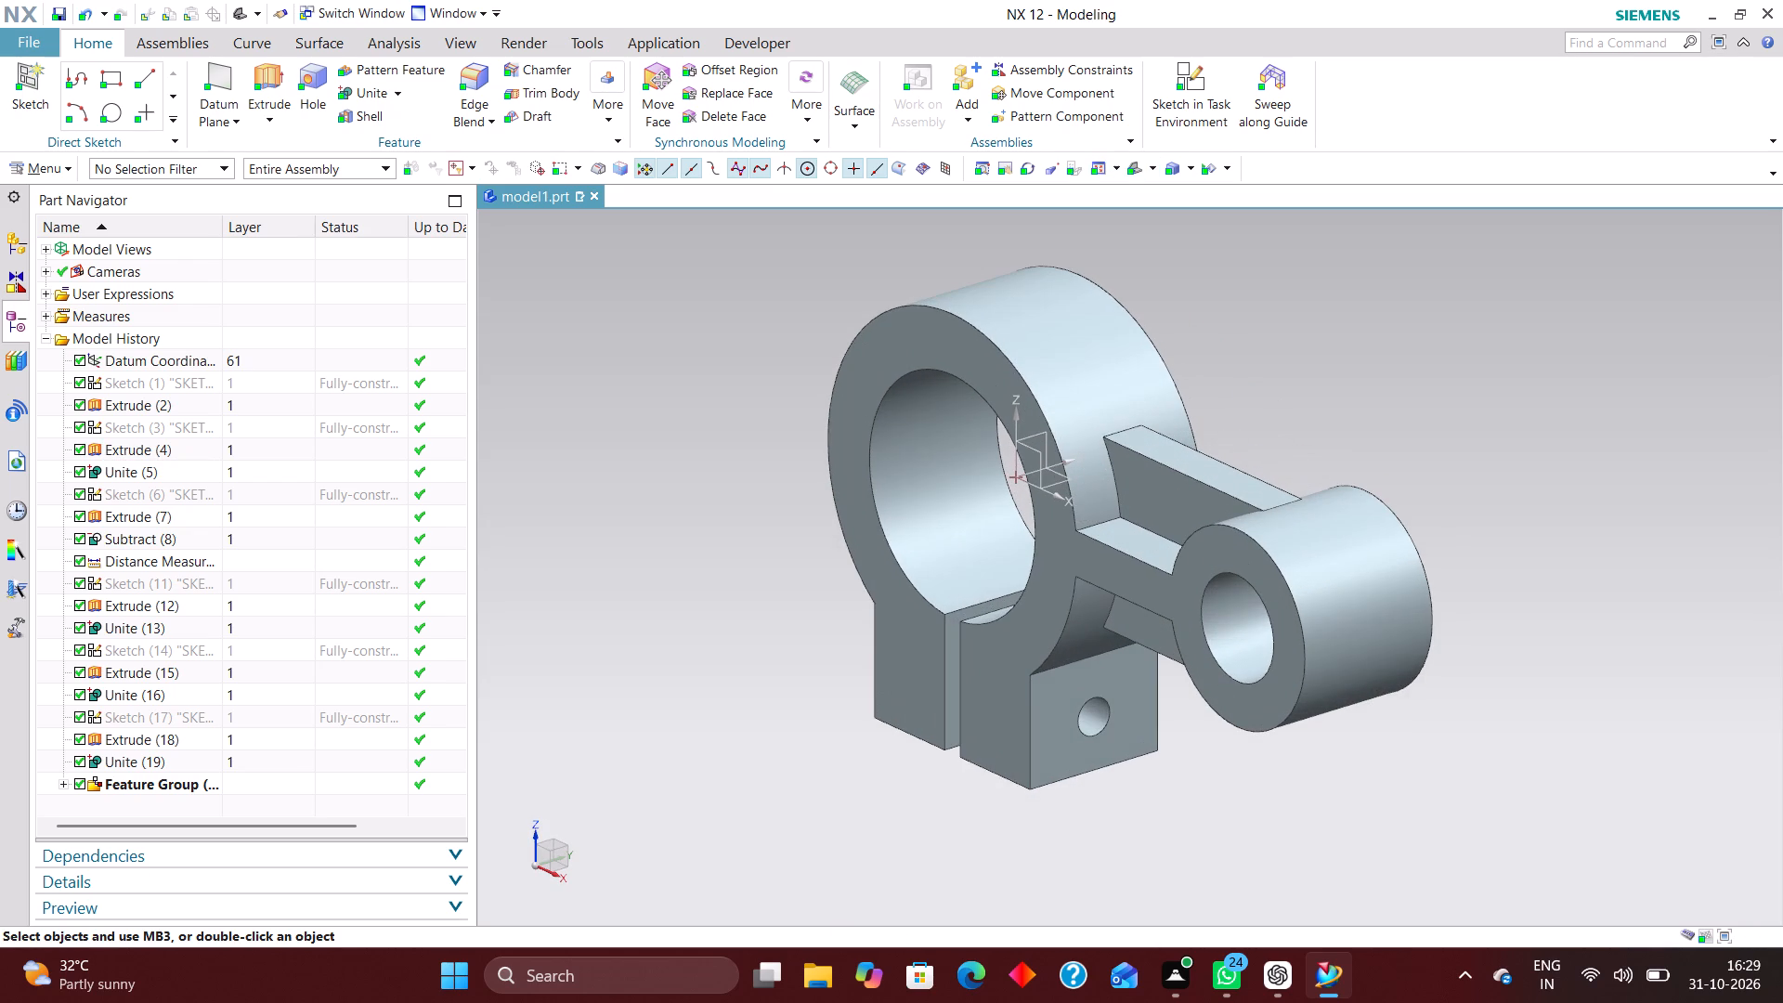
pyautogui.scroll(-1, 1357, 358)
pyautogui.scroll(1, 1353, 350)
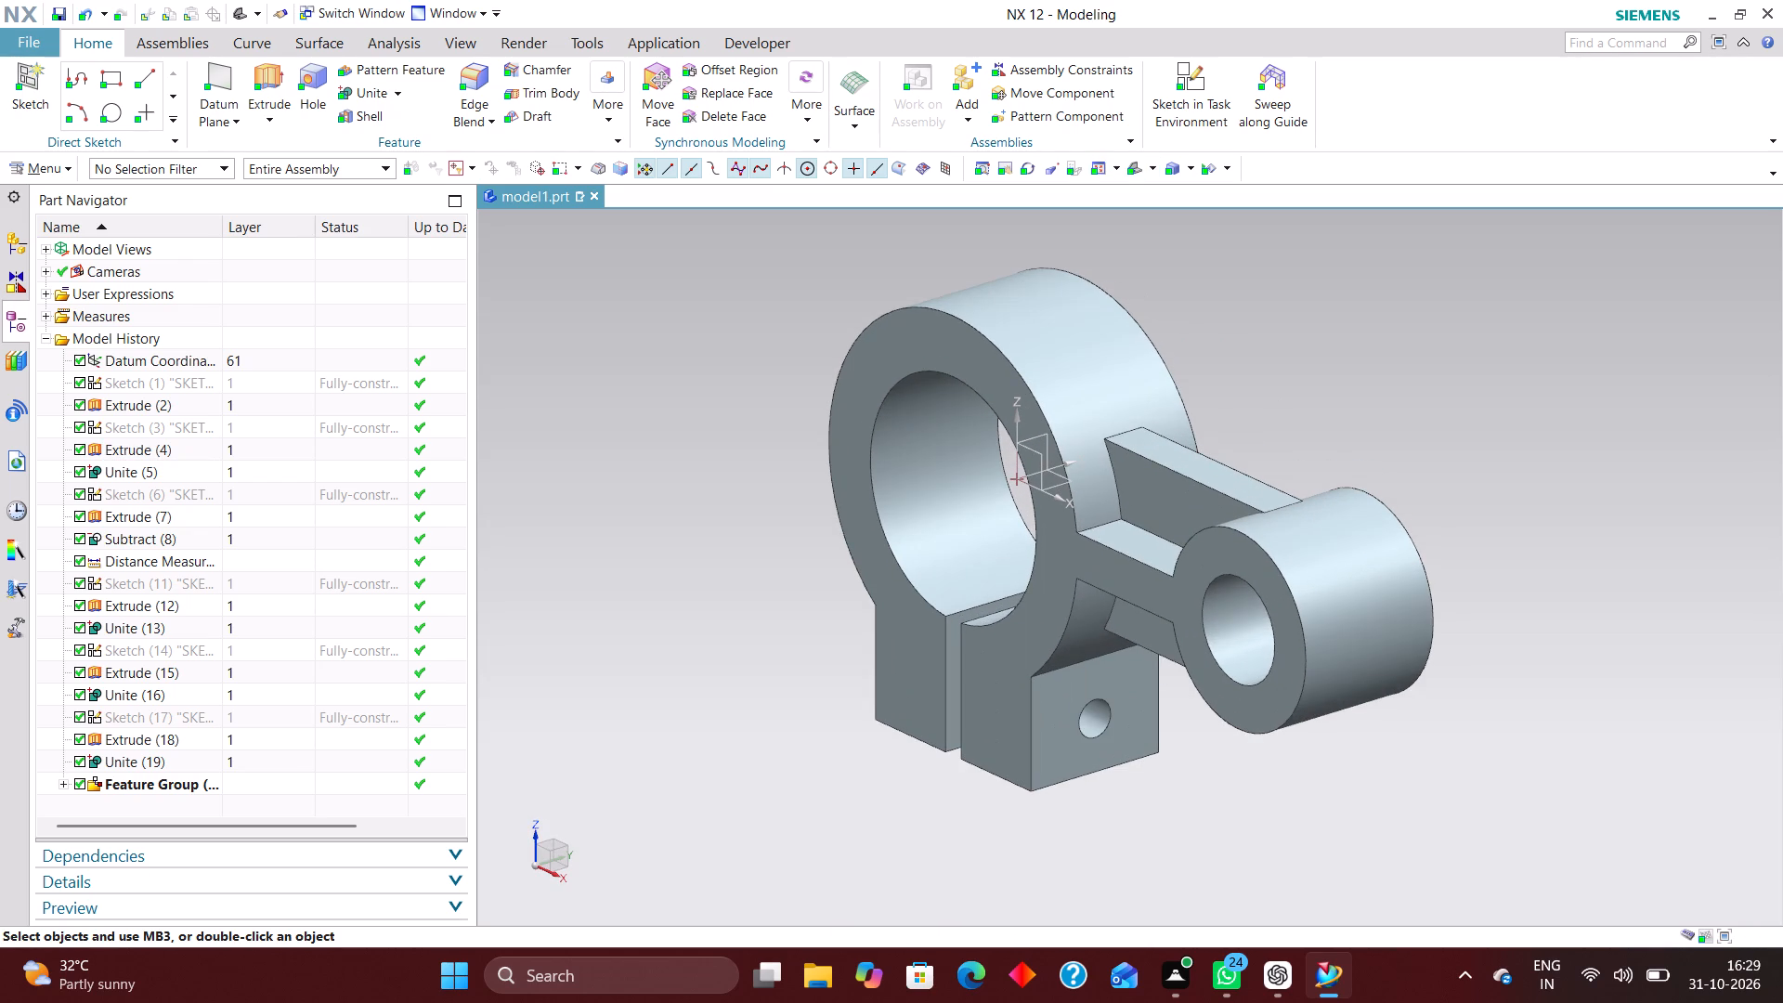
pyautogui.moveTo(1303, 385); pyautogui.dragTo(1332, 354, button='middle')
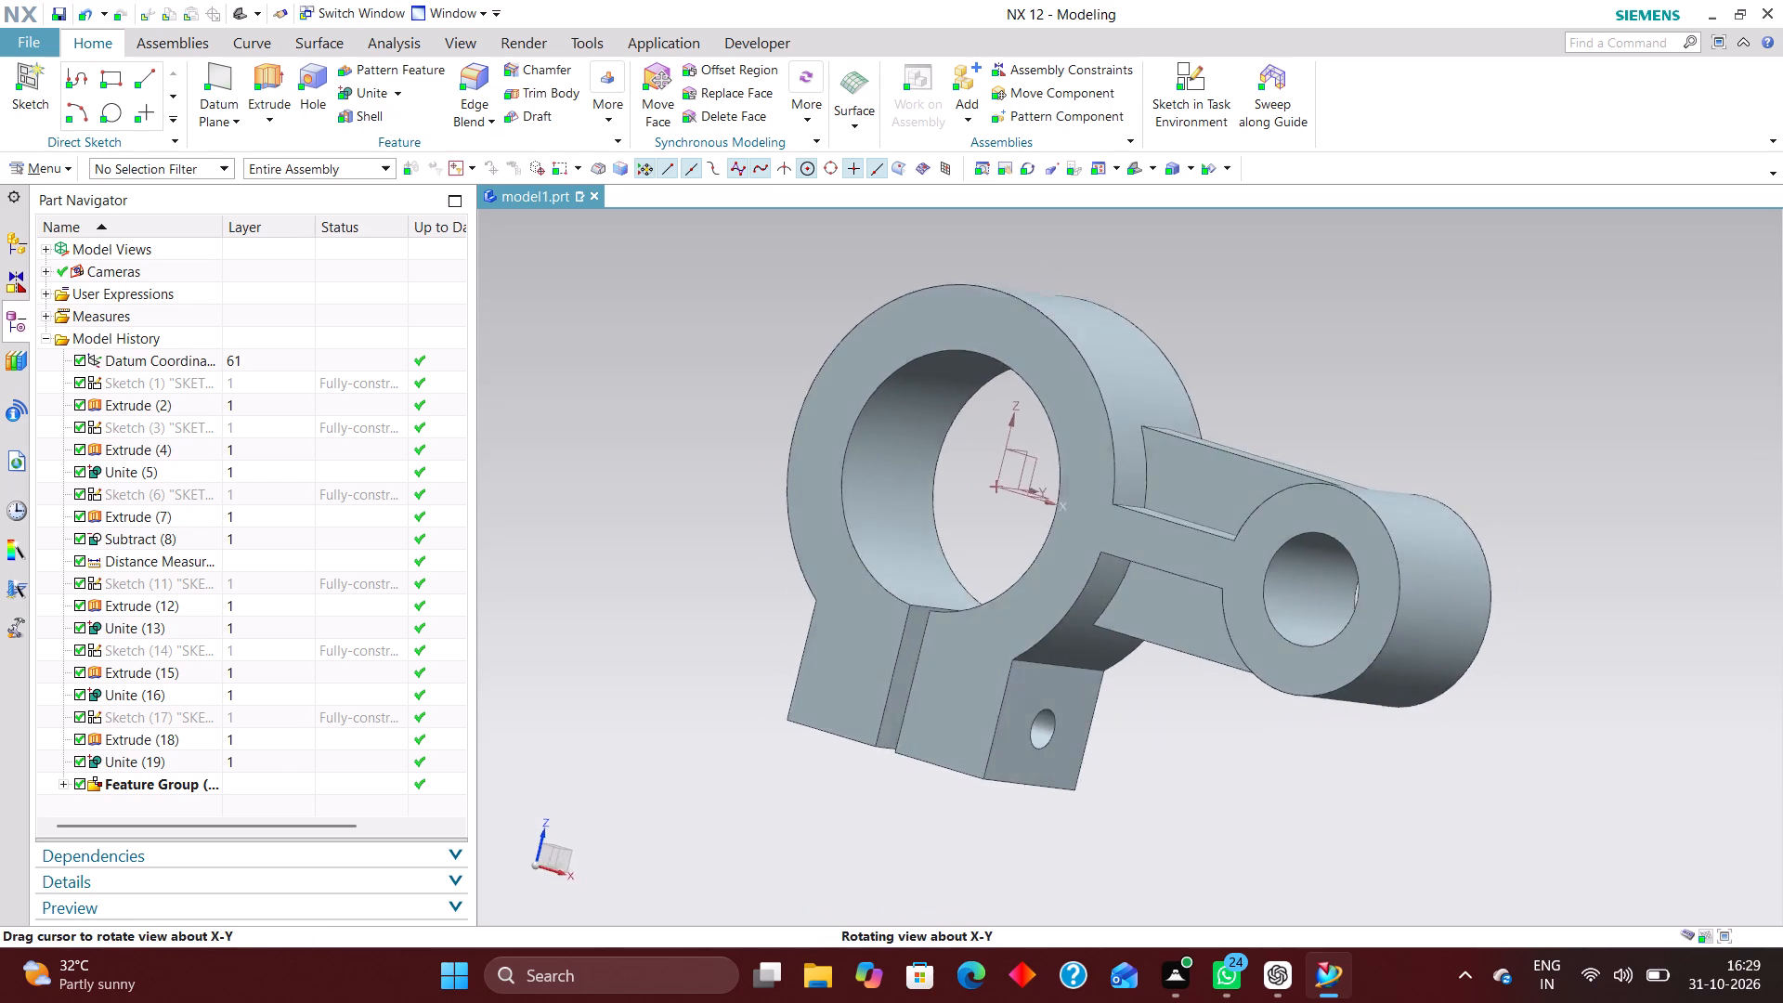
# Examine the clamp bracket from rotated and trimetric views at different magnifications.
pyautogui.moveTo(1332, 354); pyautogui.dragTo(1308, 351, button='middle')
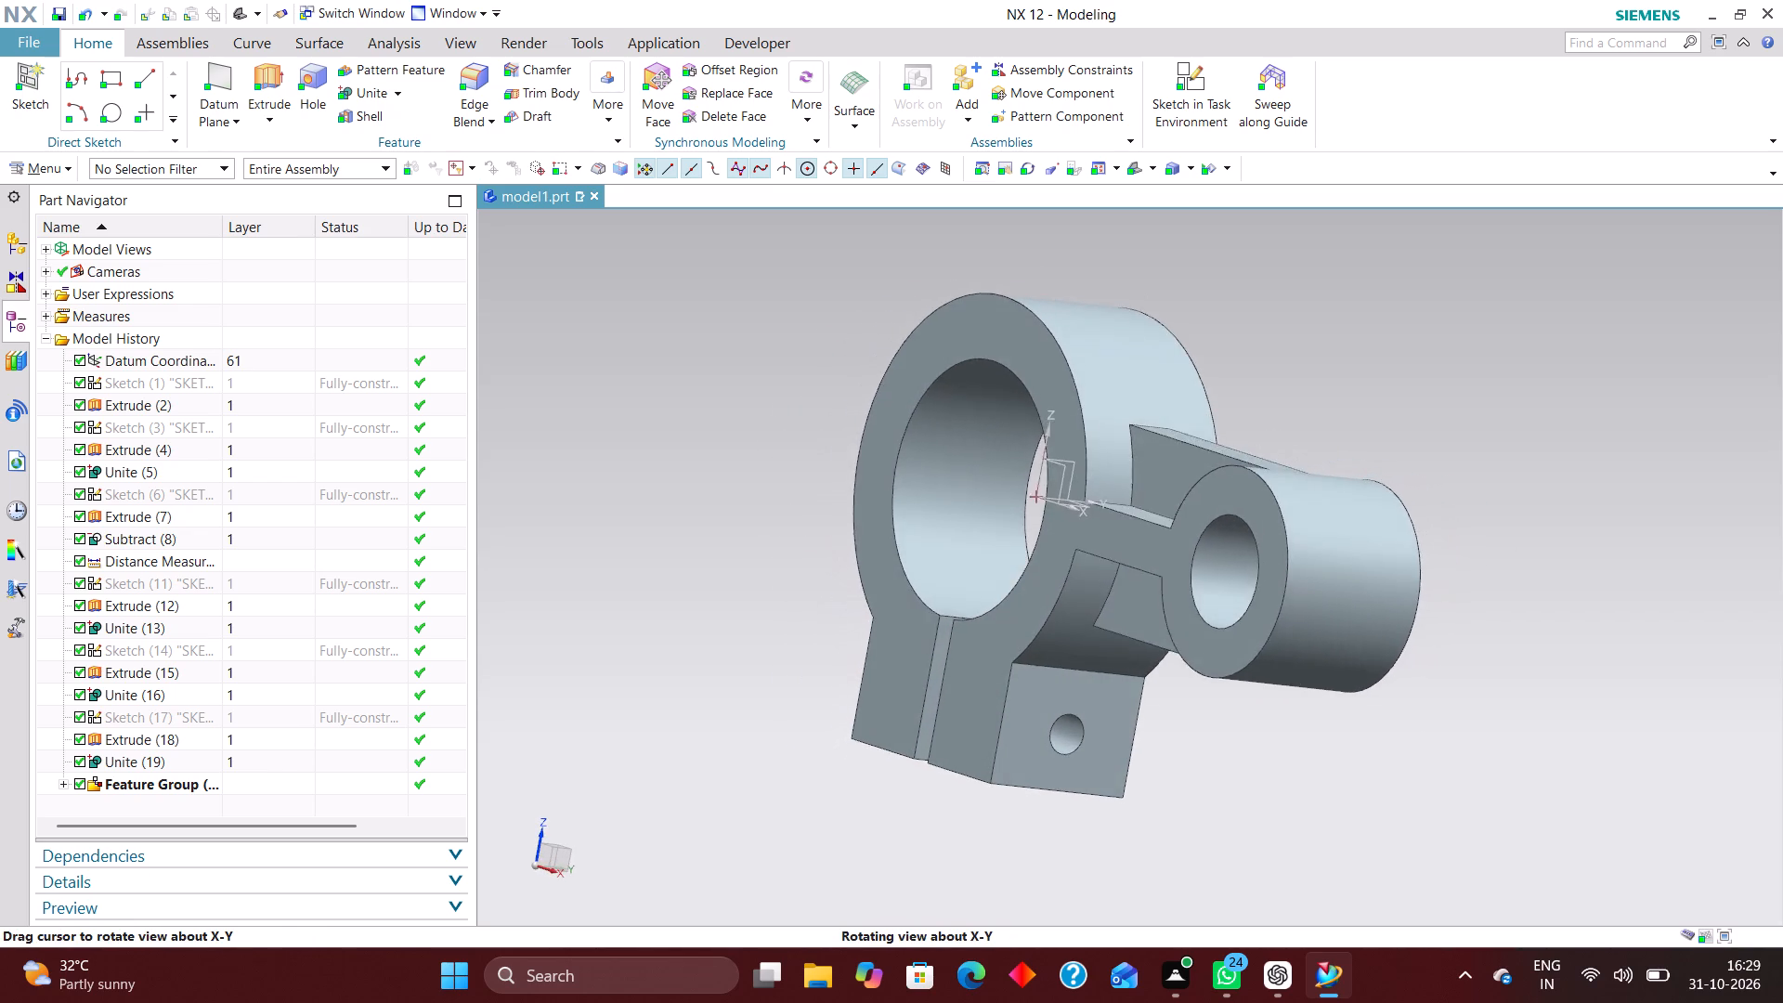
pyautogui.moveTo(1308, 351); pyautogui.dragTo(1302, 352, button='middle')
pyautogui.middleClick(1302, 352)
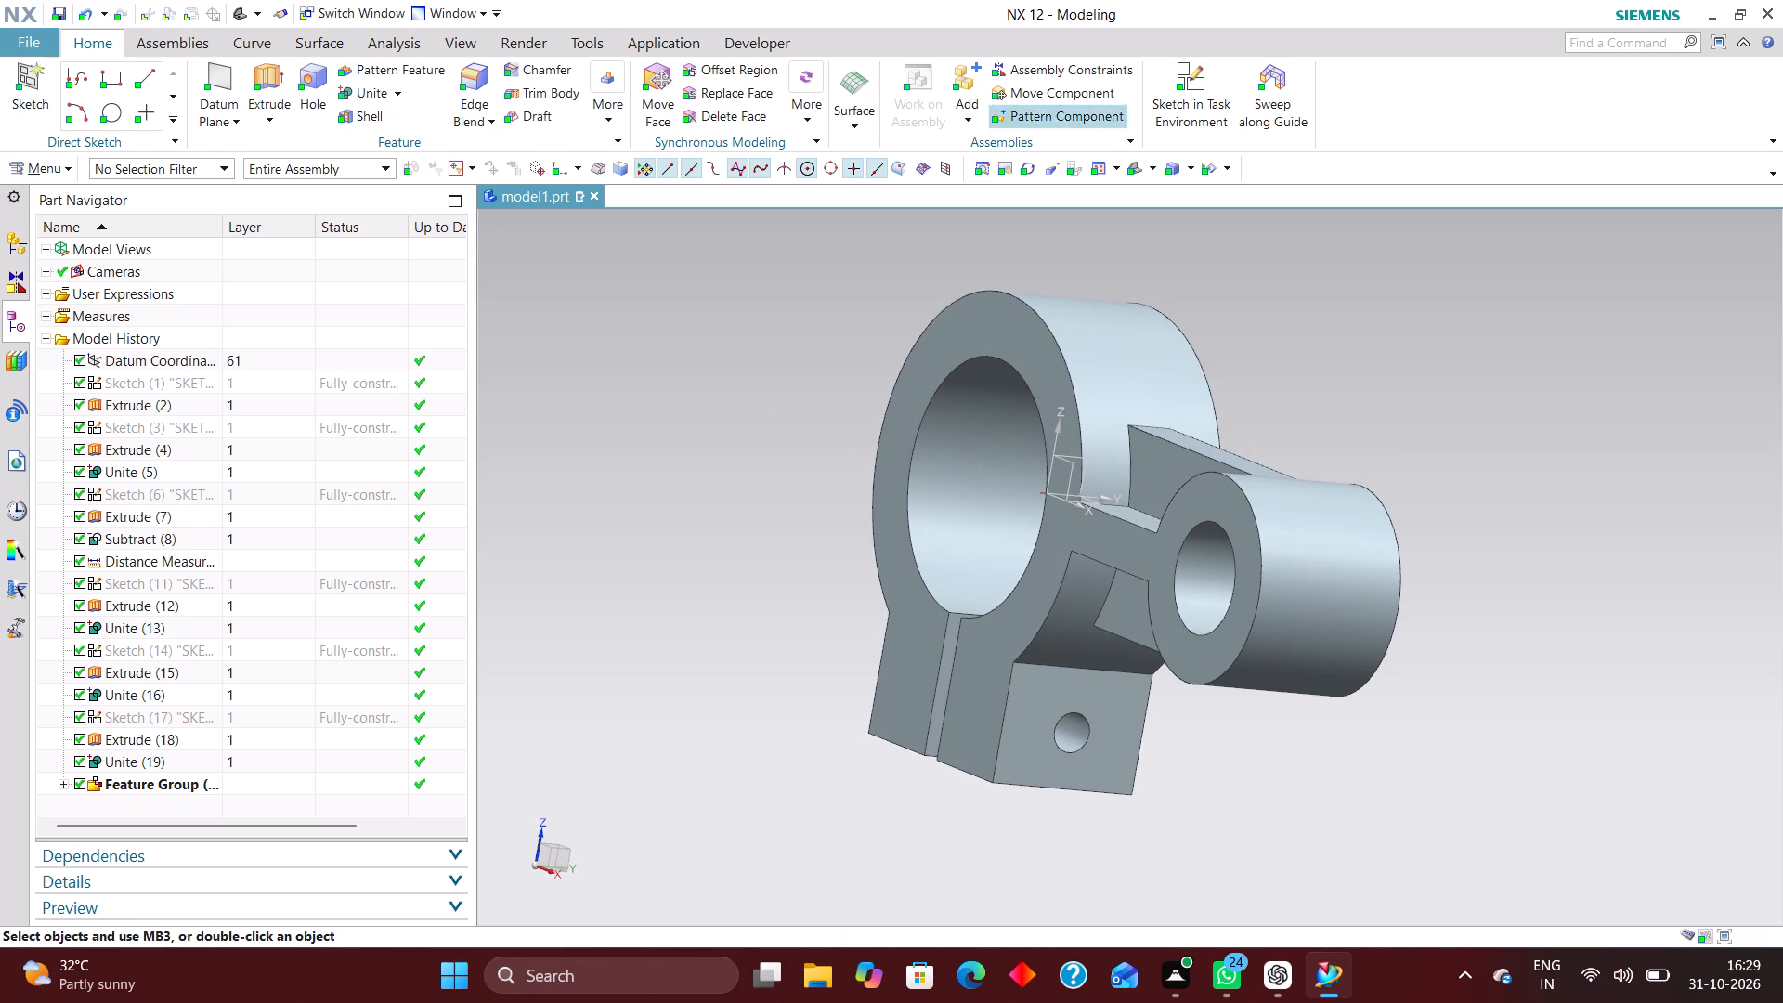
pyautogui.click(1134, 165)
pyautogui.scroll(-1, 1312, 418)
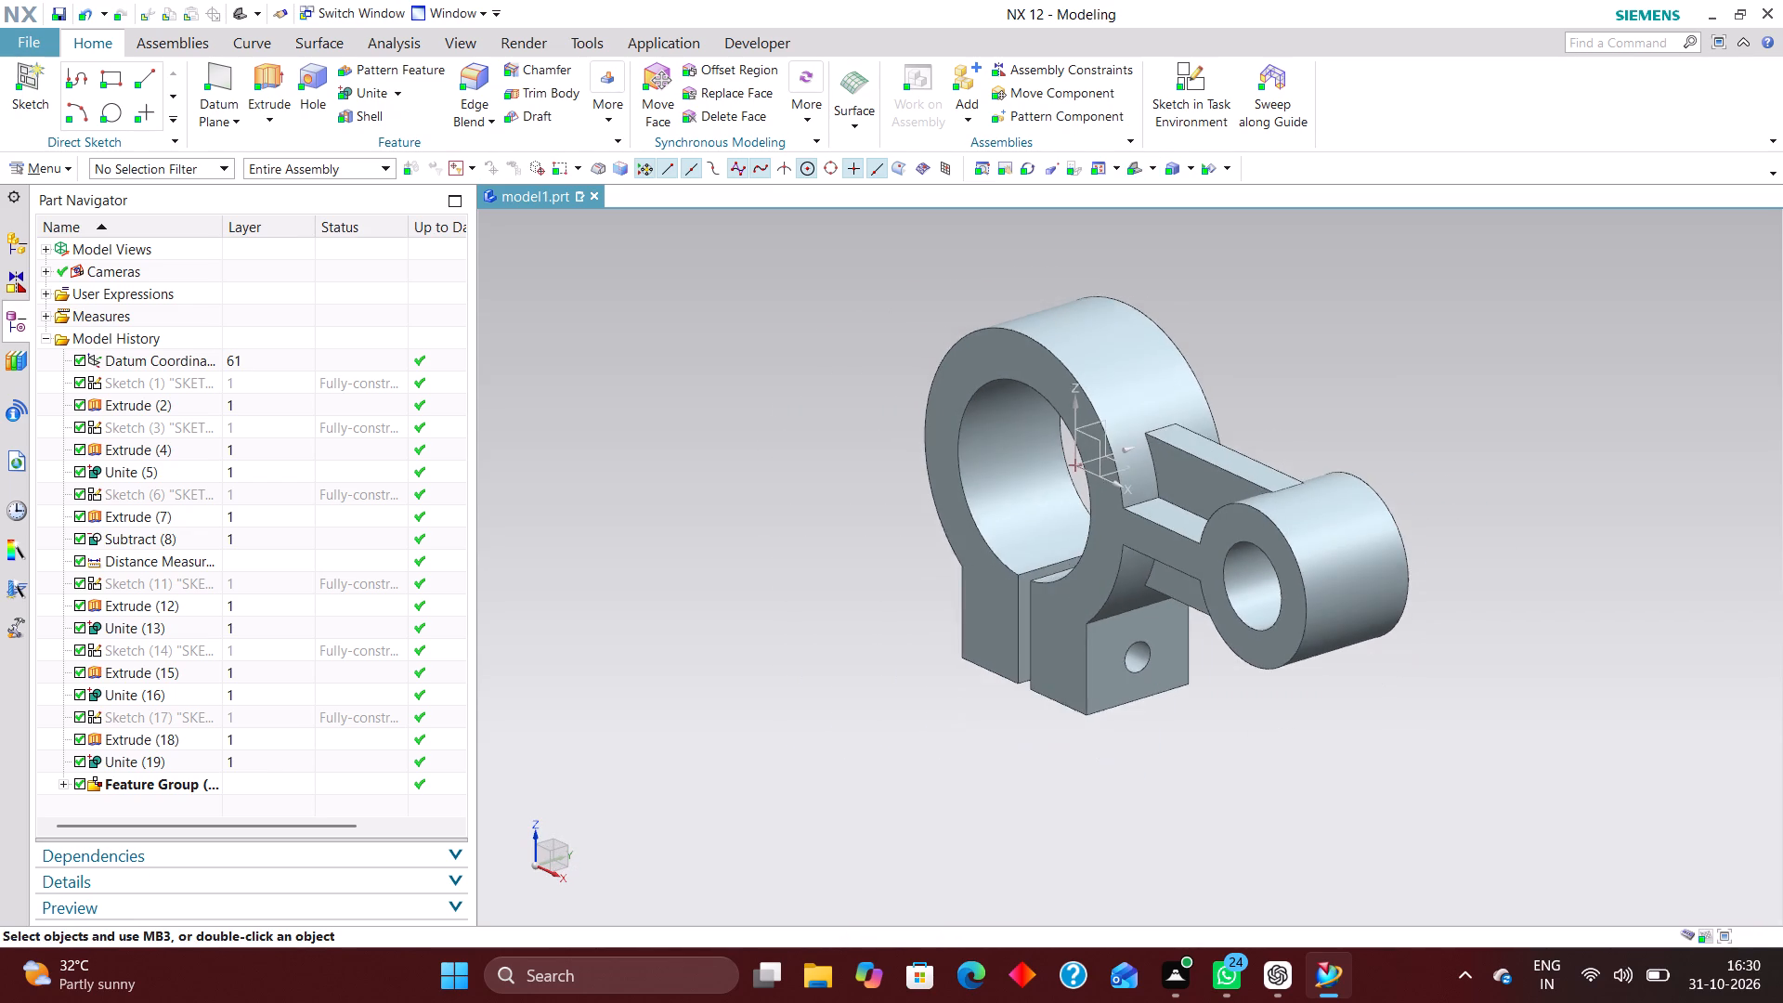
pyautogui.scroll(-1, 1311, 420)
pyautogui.scroll(2, 1149, 380)
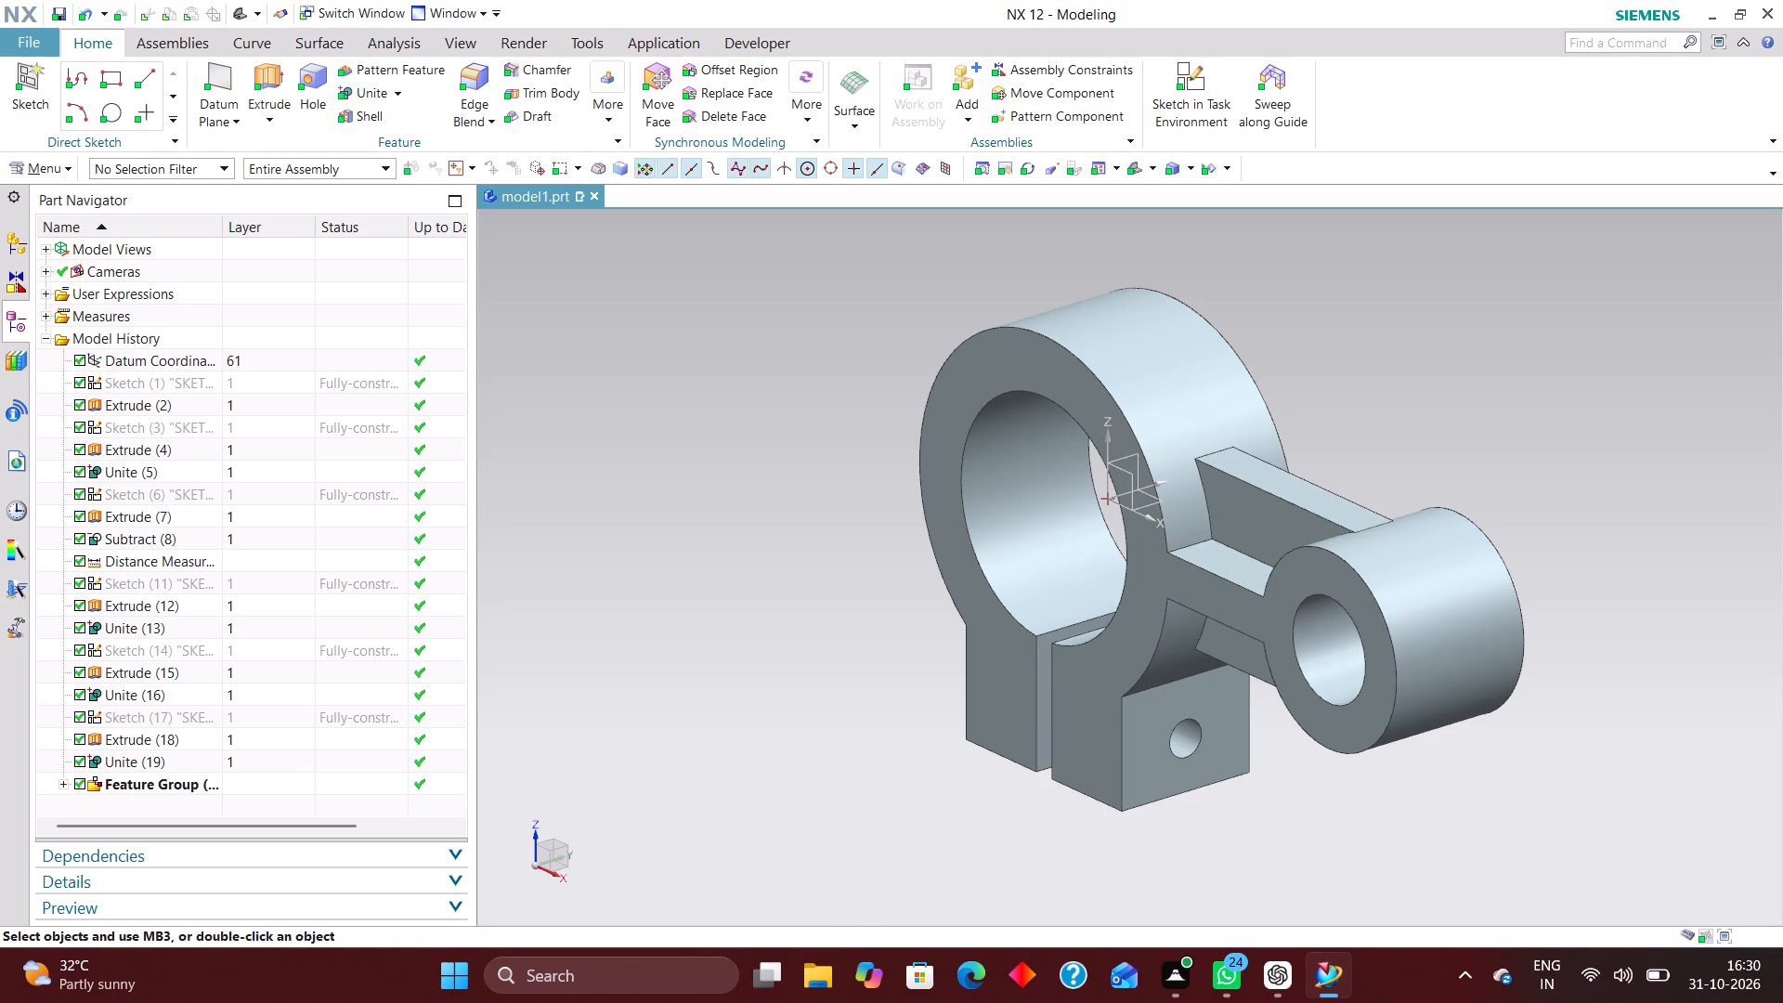
# Move the datum coordinate system to layer 220.
pyautogui.click(314, 354)
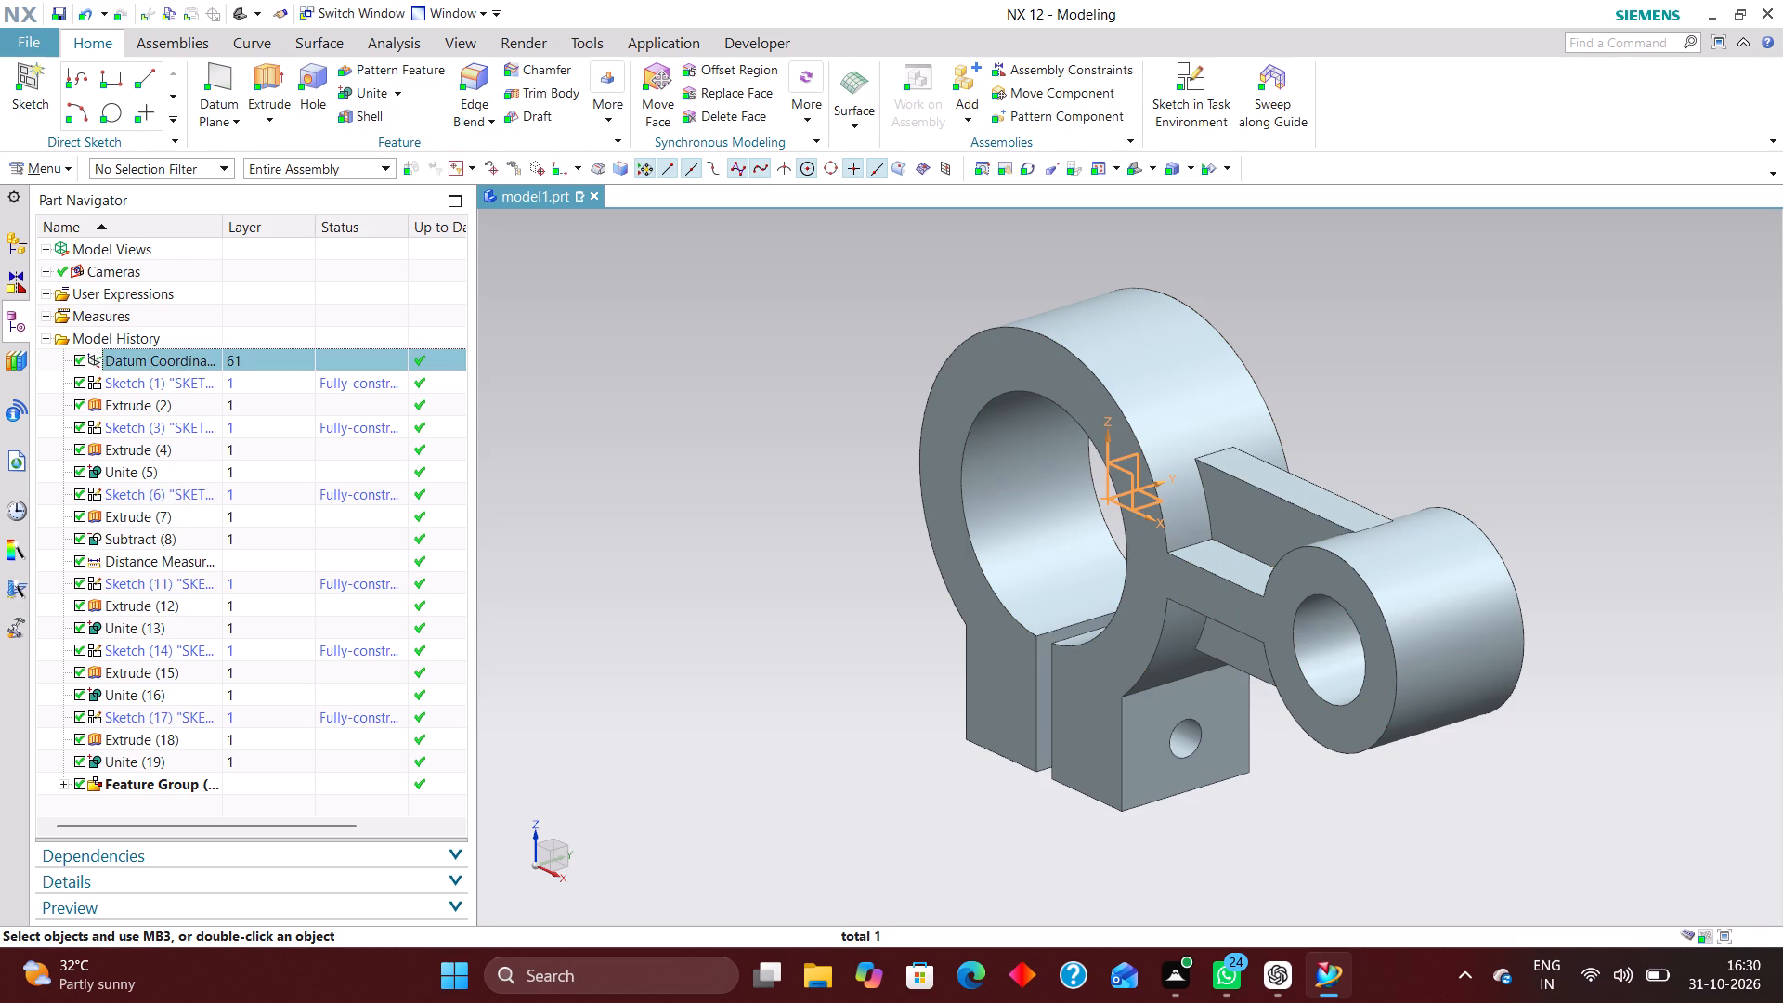
pyautogui.hotkey('ctrl', 'j')
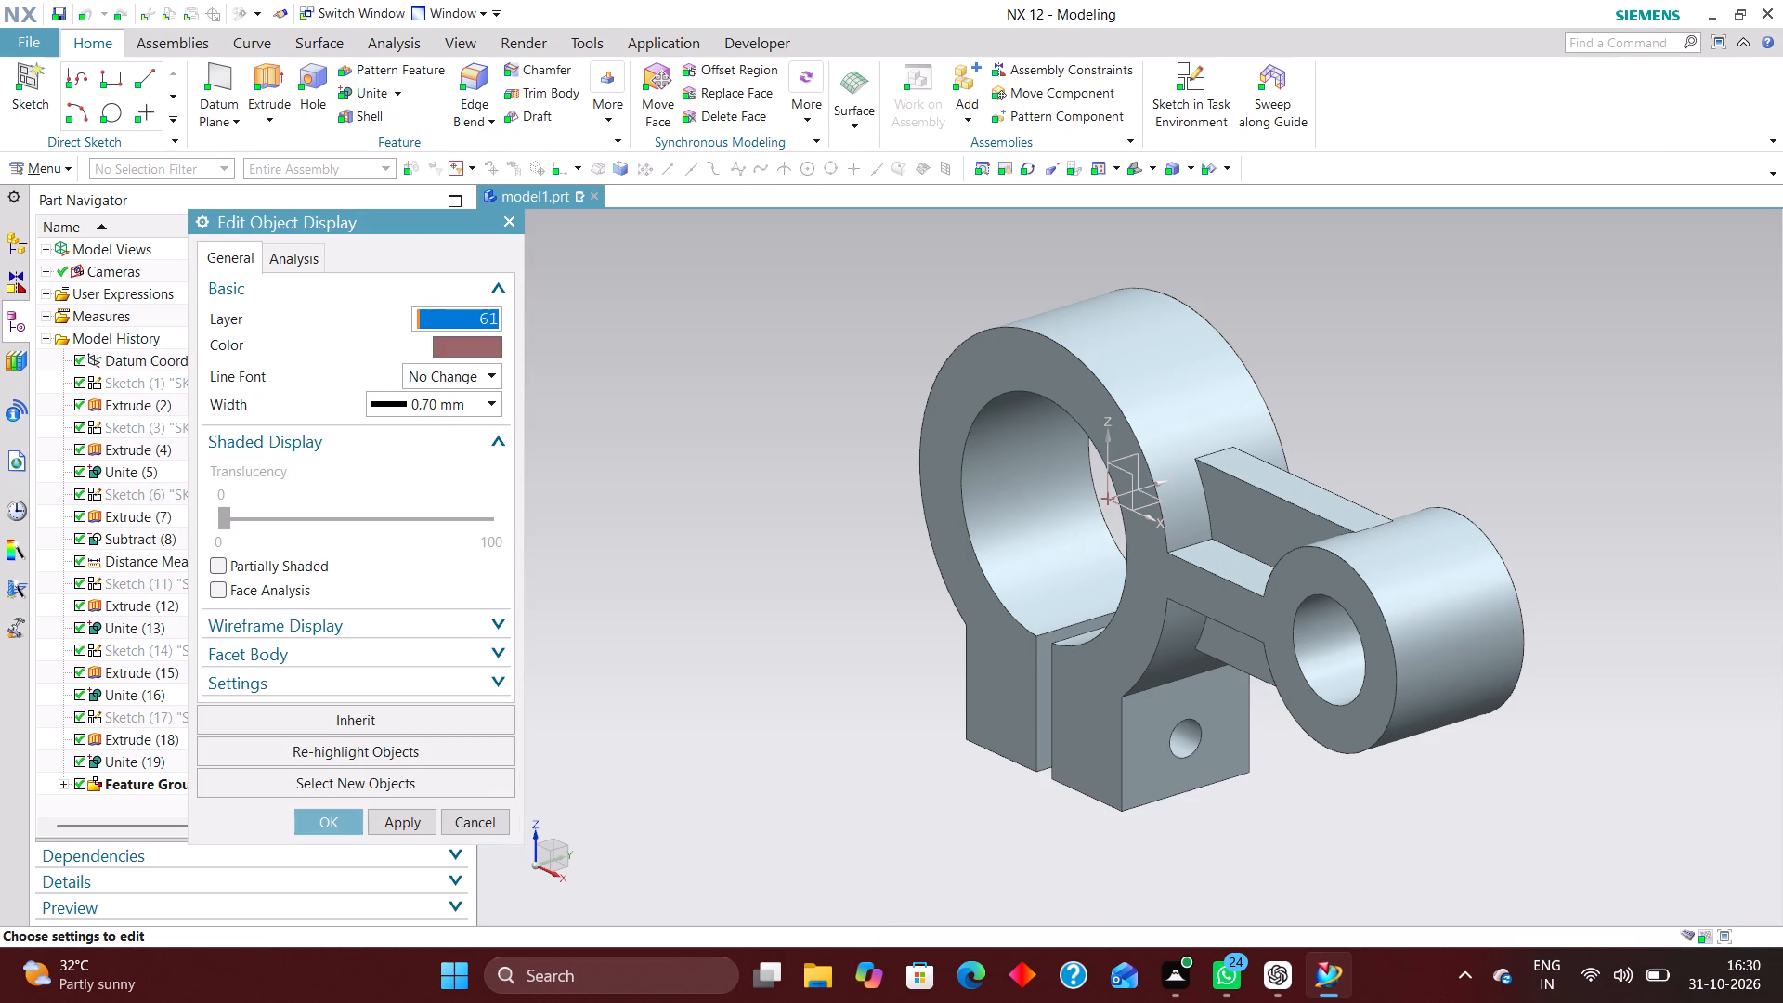
pyautogui.write('220')
pyautogui.press('Return')
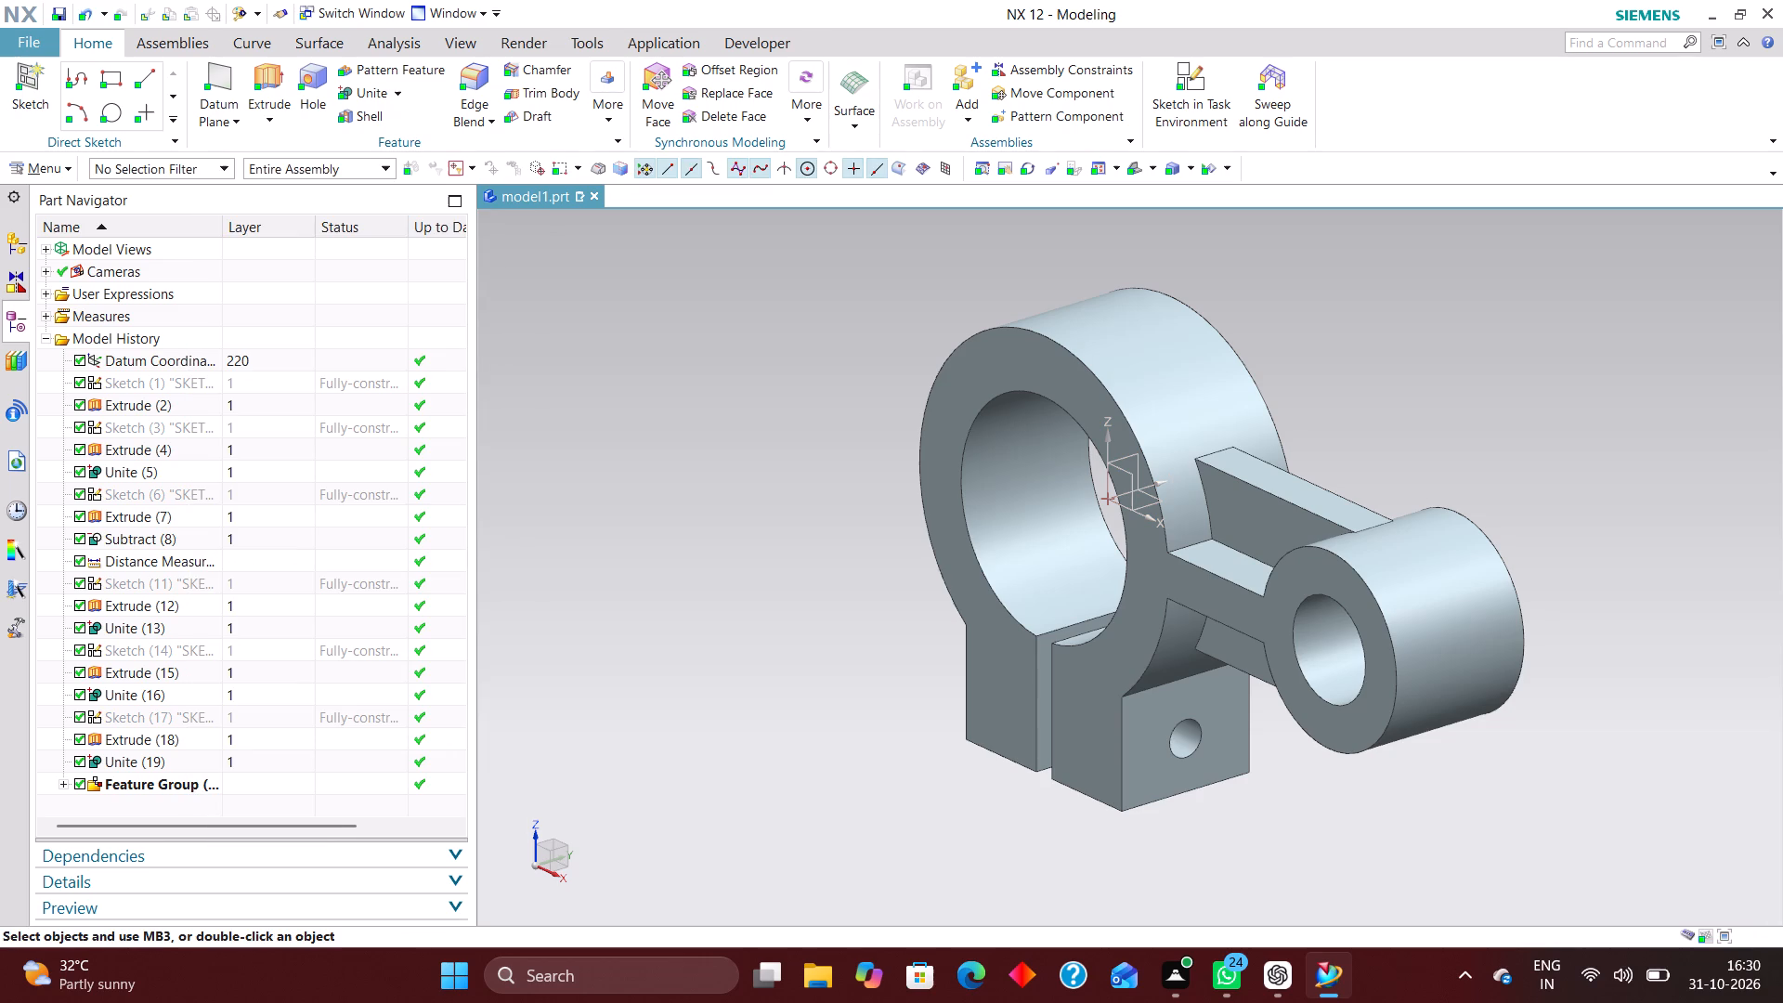
# Move Sketch (1), the main ring's circle, to layer 11.
pyautogui.click(271, 377)
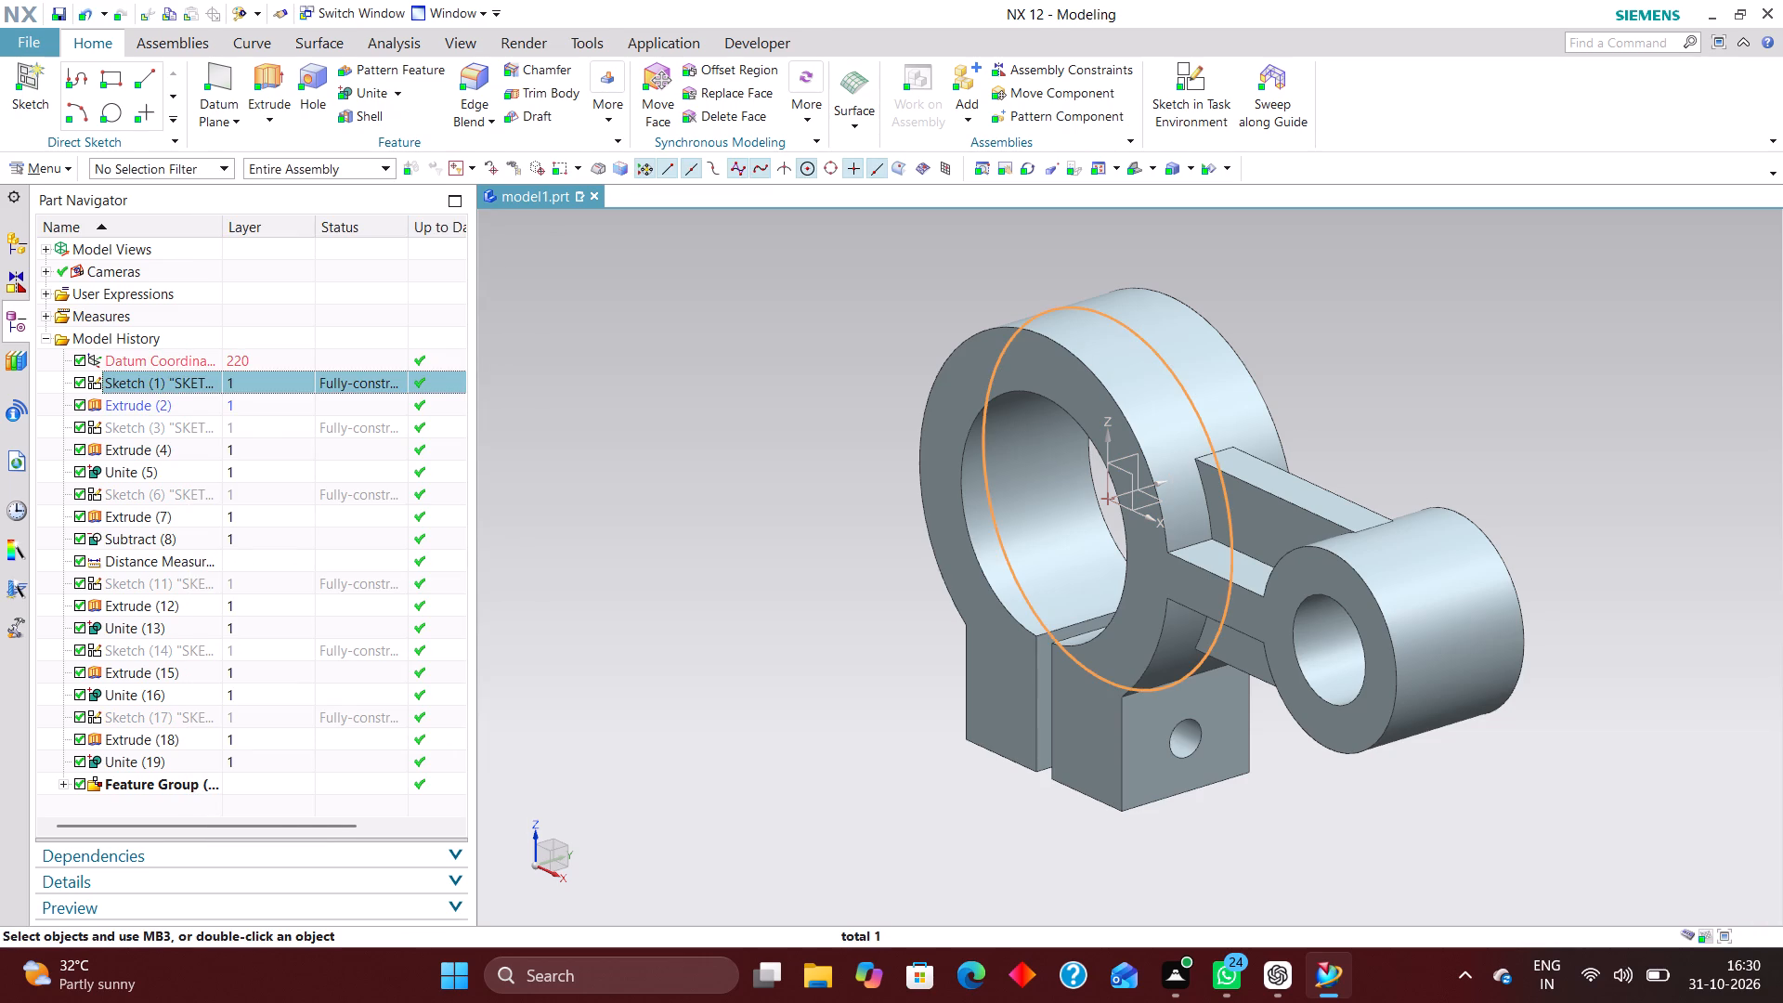
pyautogui.hotkey('ctrl', 'j')
pyautogui.write('11')
pyautogui.press('Return')
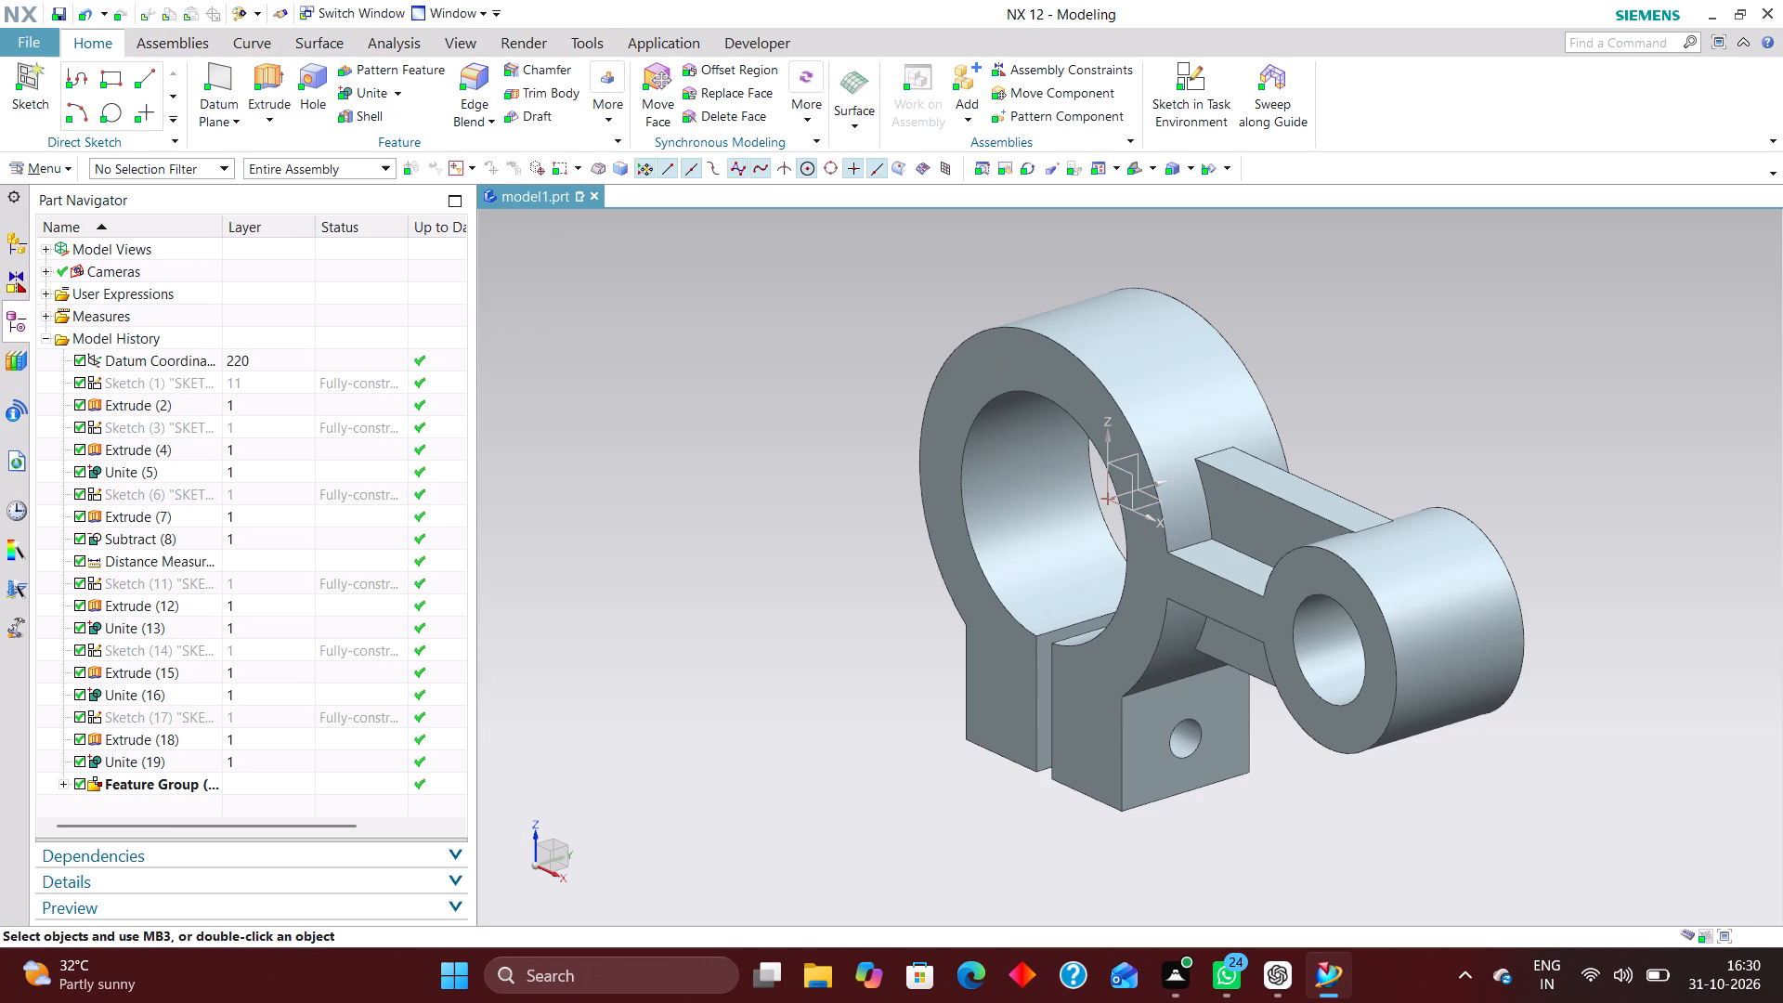
# Move the bracket's solid body to layer 2, selecting it through Extrude (2).
pyautogui.click(254, 403)
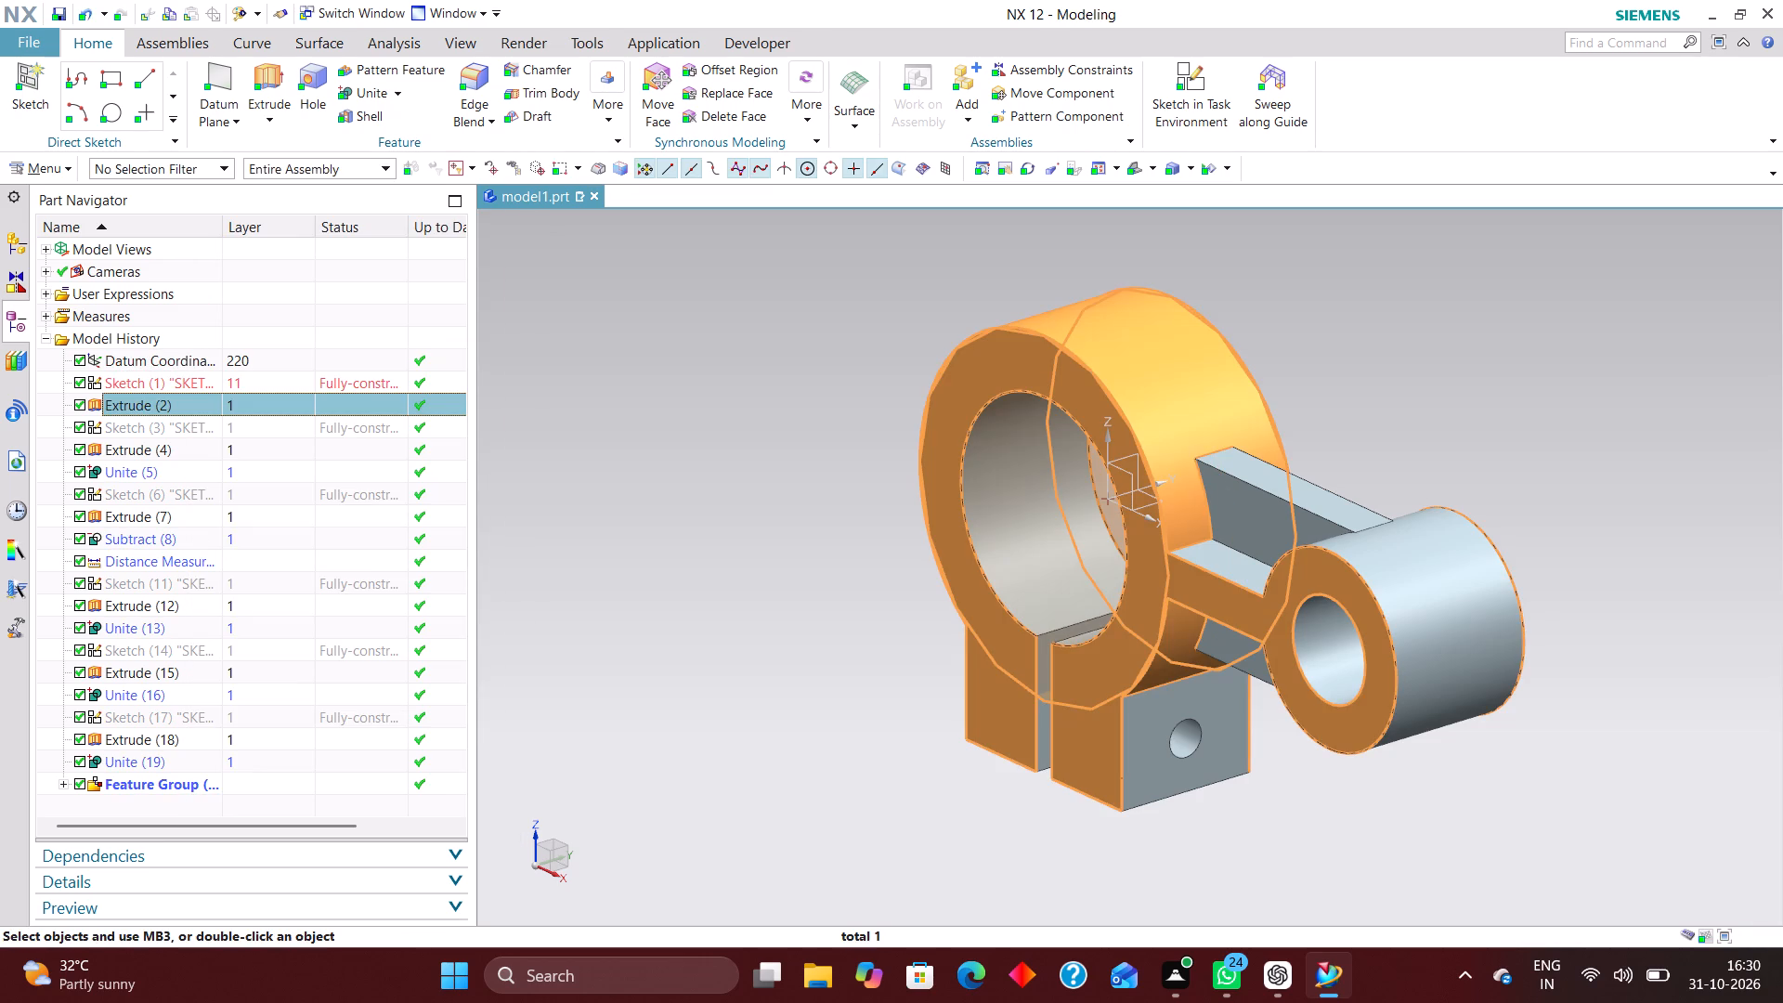
pyautogui.hotkey('ctrl', 'j')
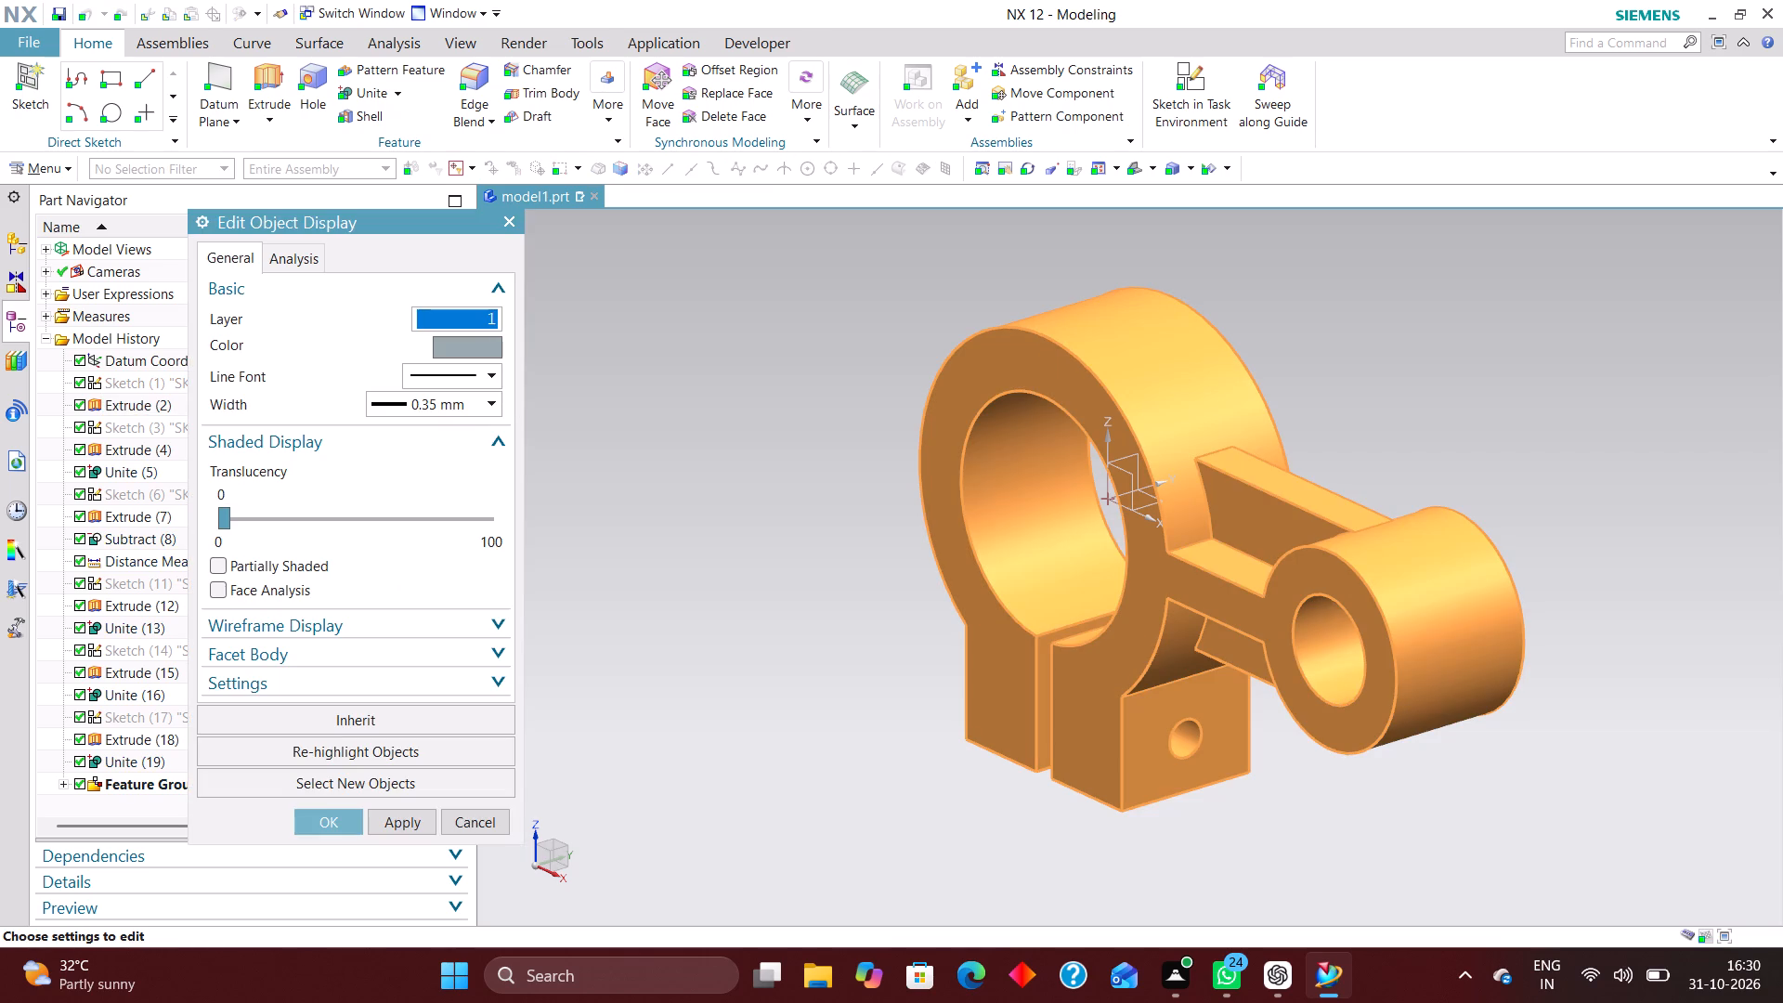
pyautogui.press('2')
pyautogui.press('Return')
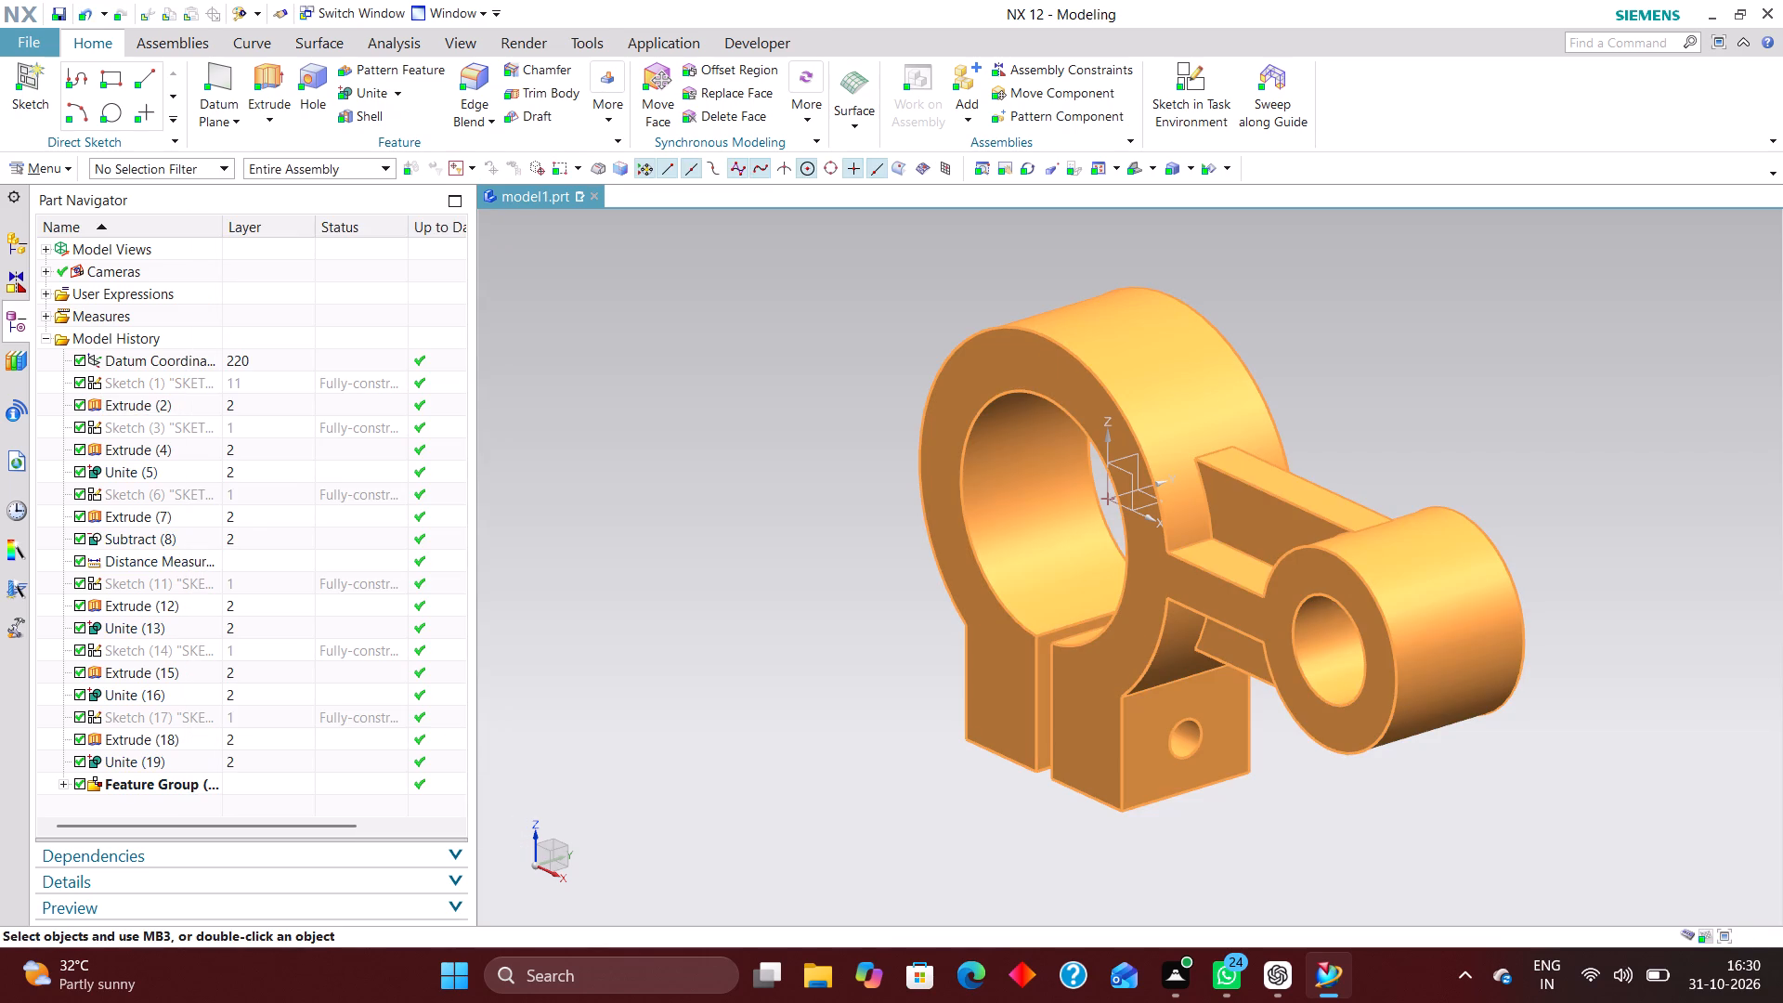
# Move Sketch (6), the narrow clamp-slot rectangle, to layer 13.
pyautogui.click(277, 496)
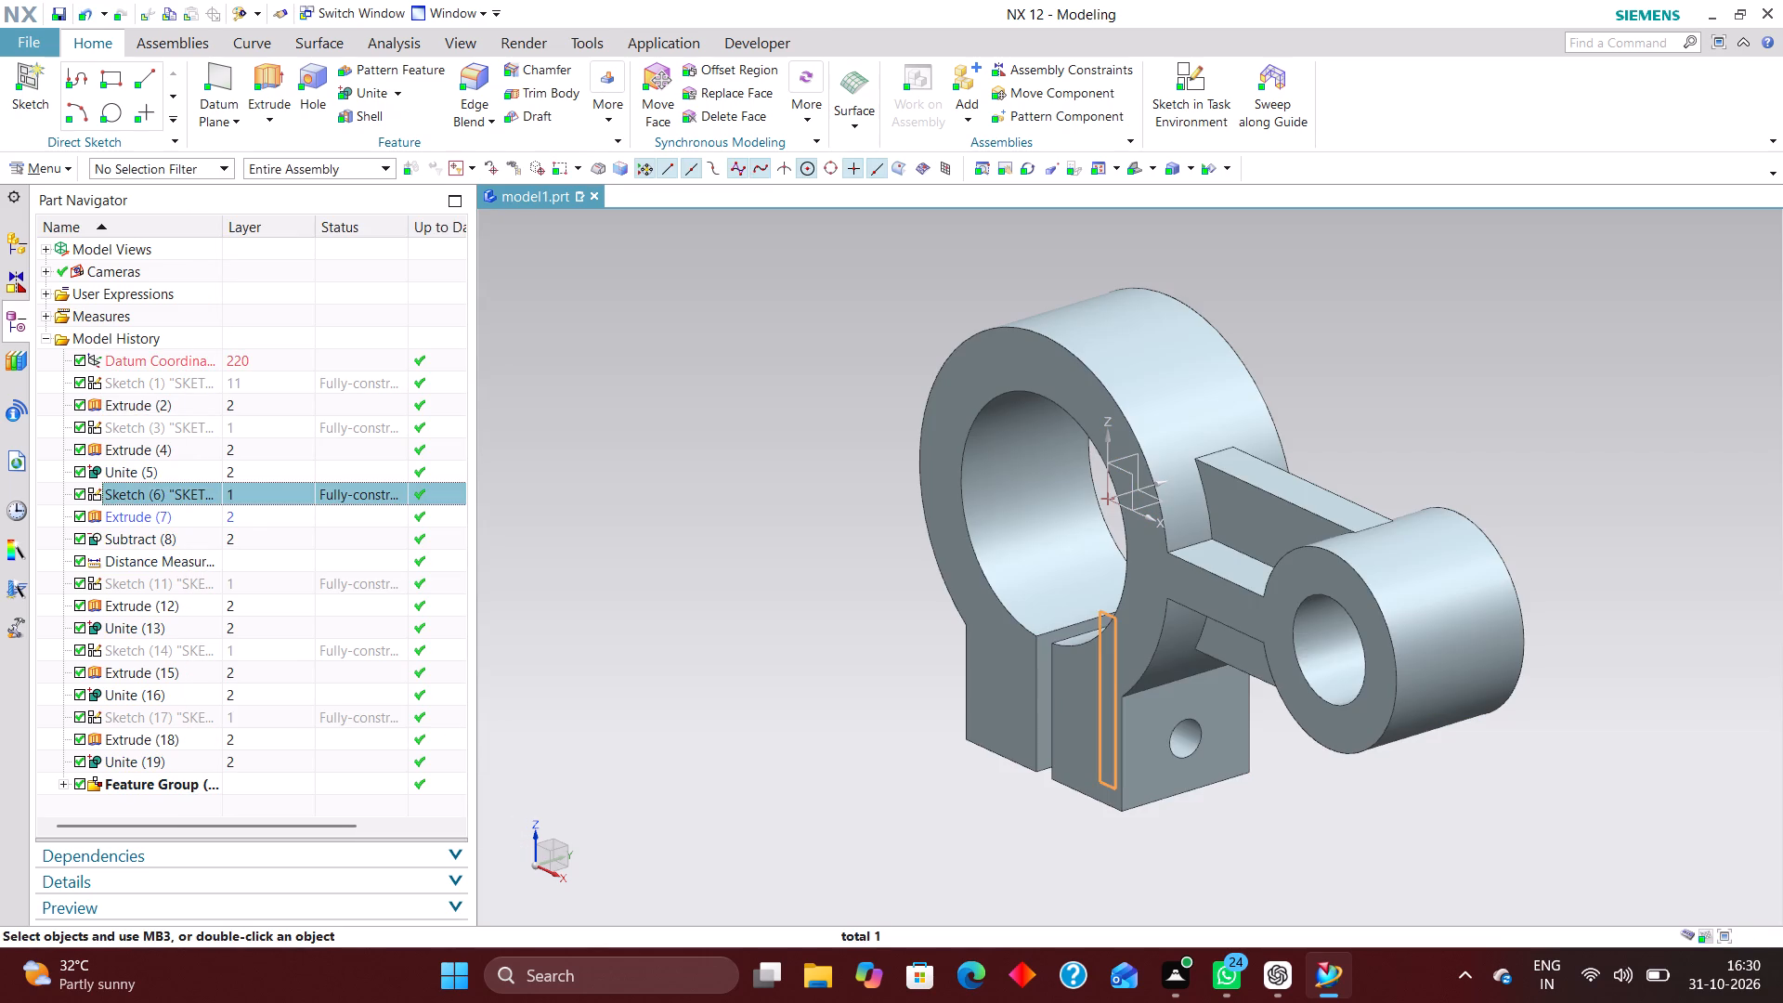
pyautogui.hotkey('ctrl', 'j')
pyautogui.write('13')
pyautogui.press('Return')
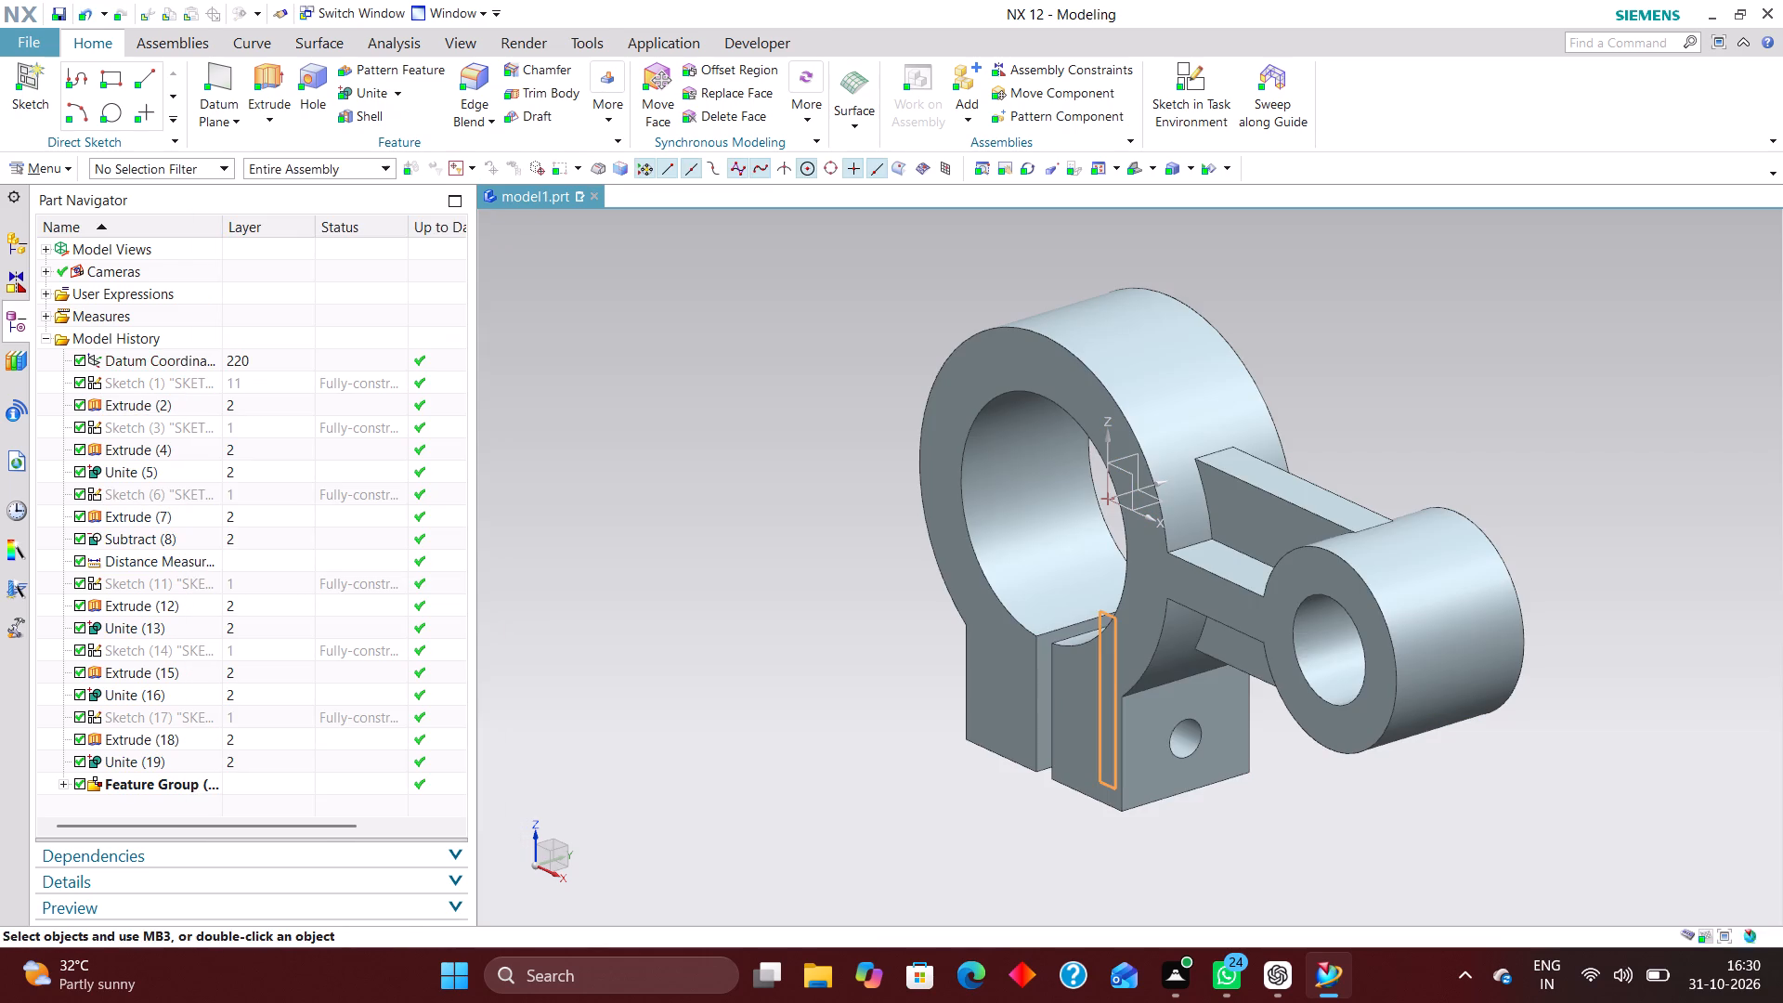
# Move Sketch (3), the ring outline with the clamp lugs, to layer 12.
pyautogui.click(270, 422)
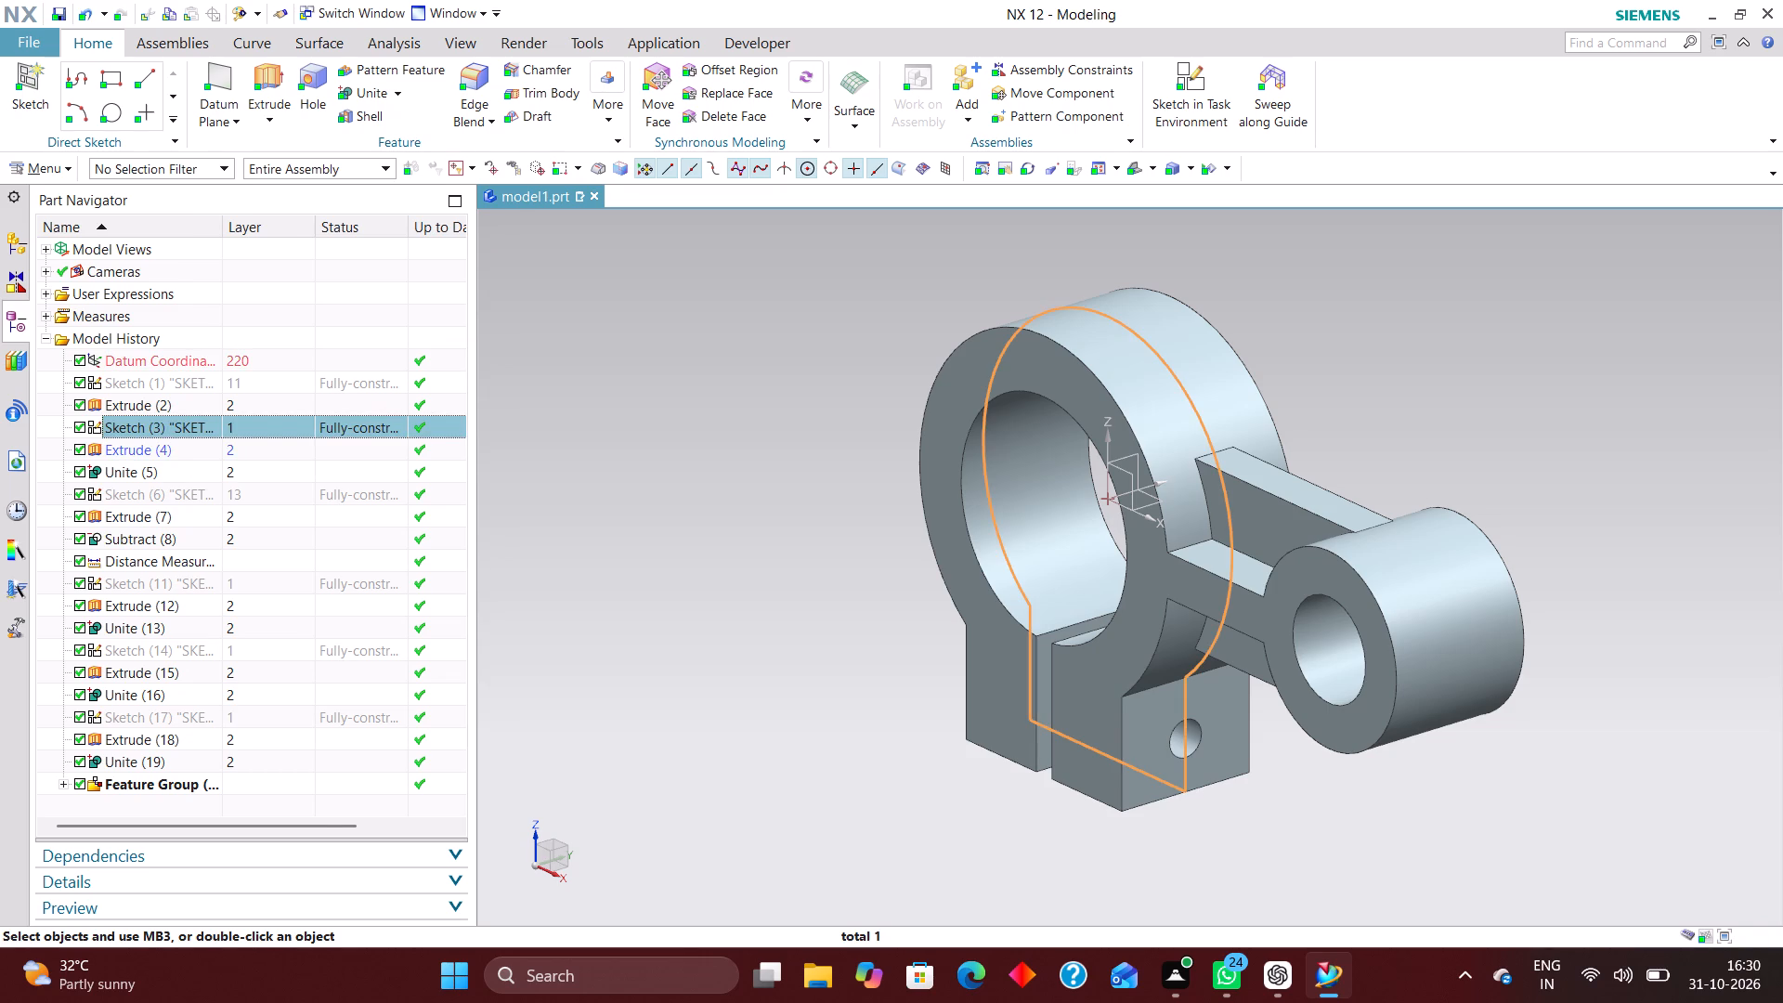
pyautogui.hotkey('ctrl', 'j')
pyautogui.write('12')
pyautogui.press('Return')
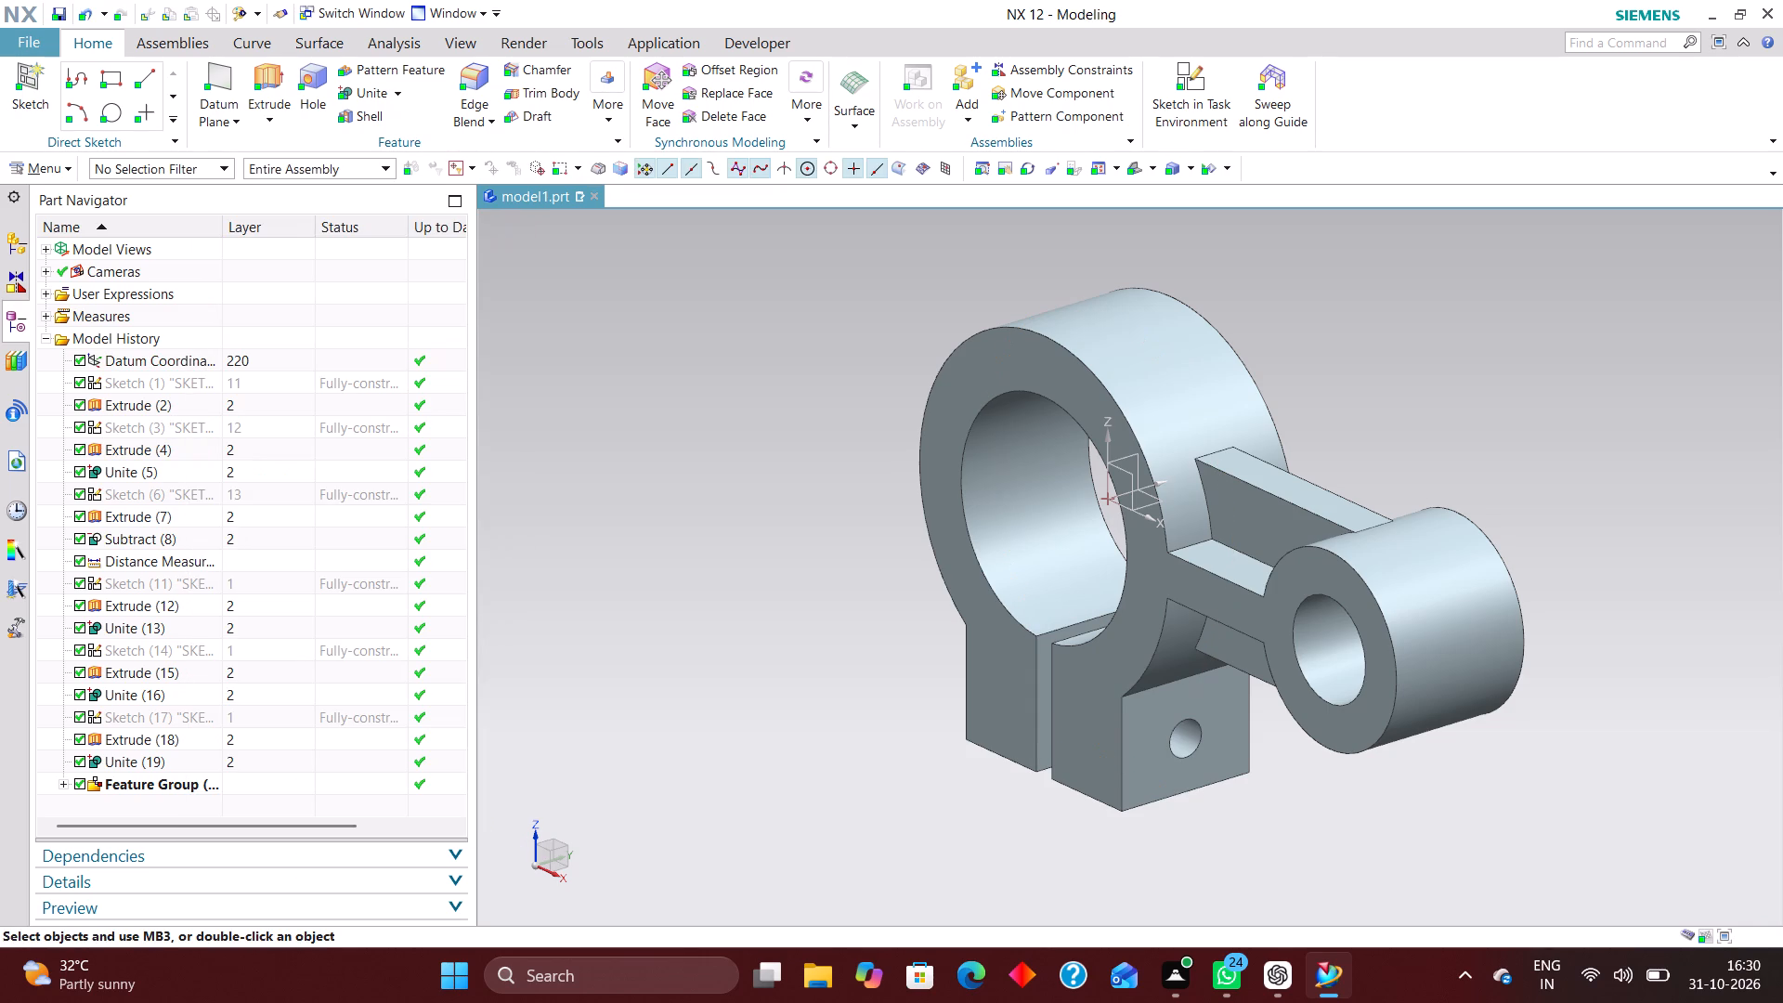
# Move Sketch (11), the upright rectangle of the connecting arm, to layer 14.
pyautogui.scroll(-2, 257, 513)
pyautogui.click(271, 582)
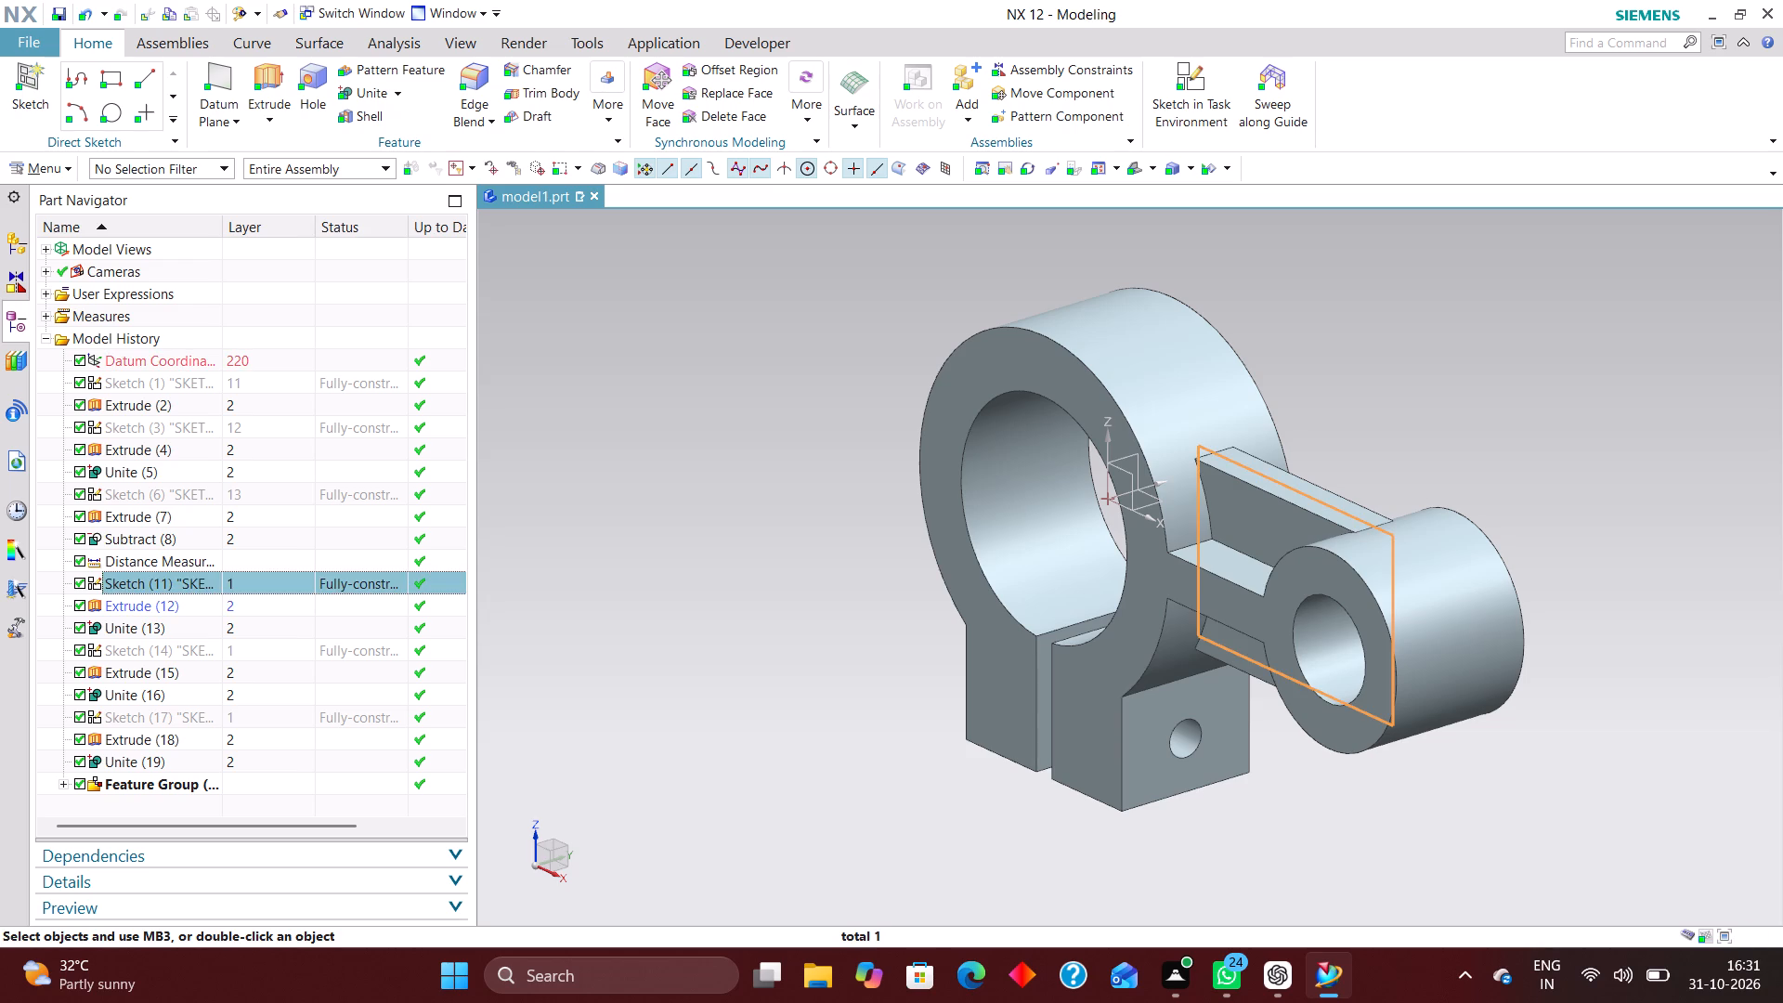
pyautogui.hotkey('ctrl', 'j')
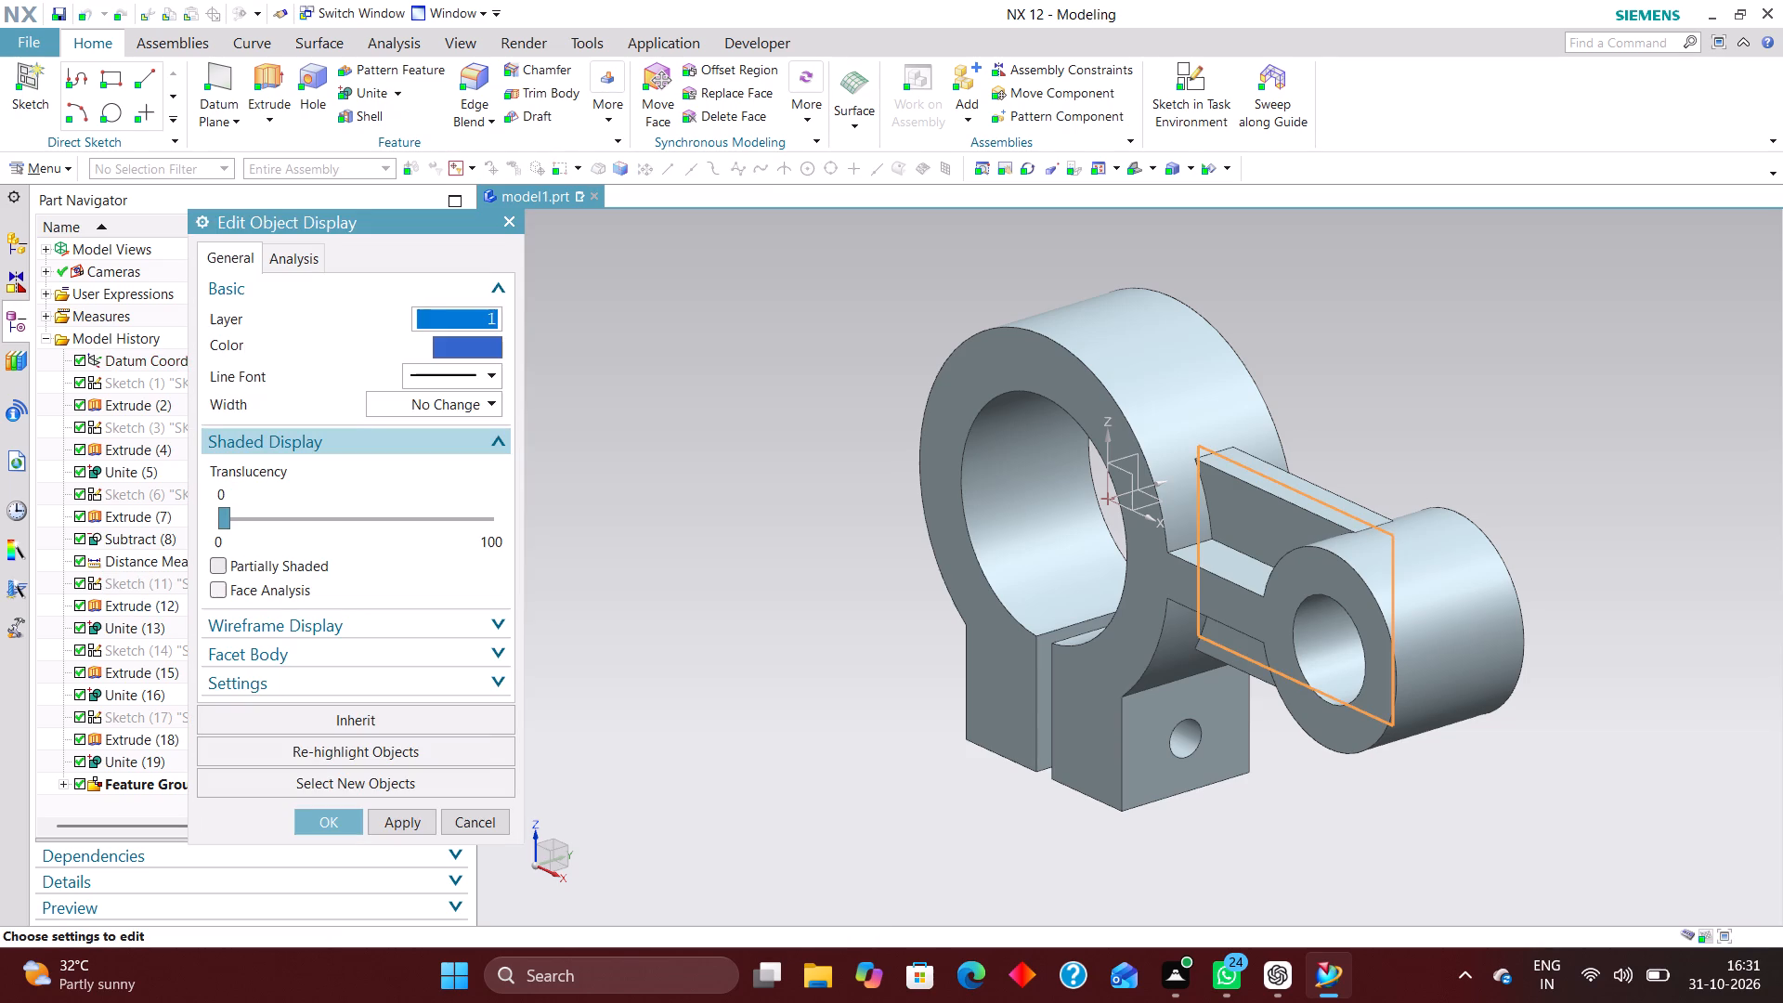
pyautogui.write('14')
pyautogui.press('Return')
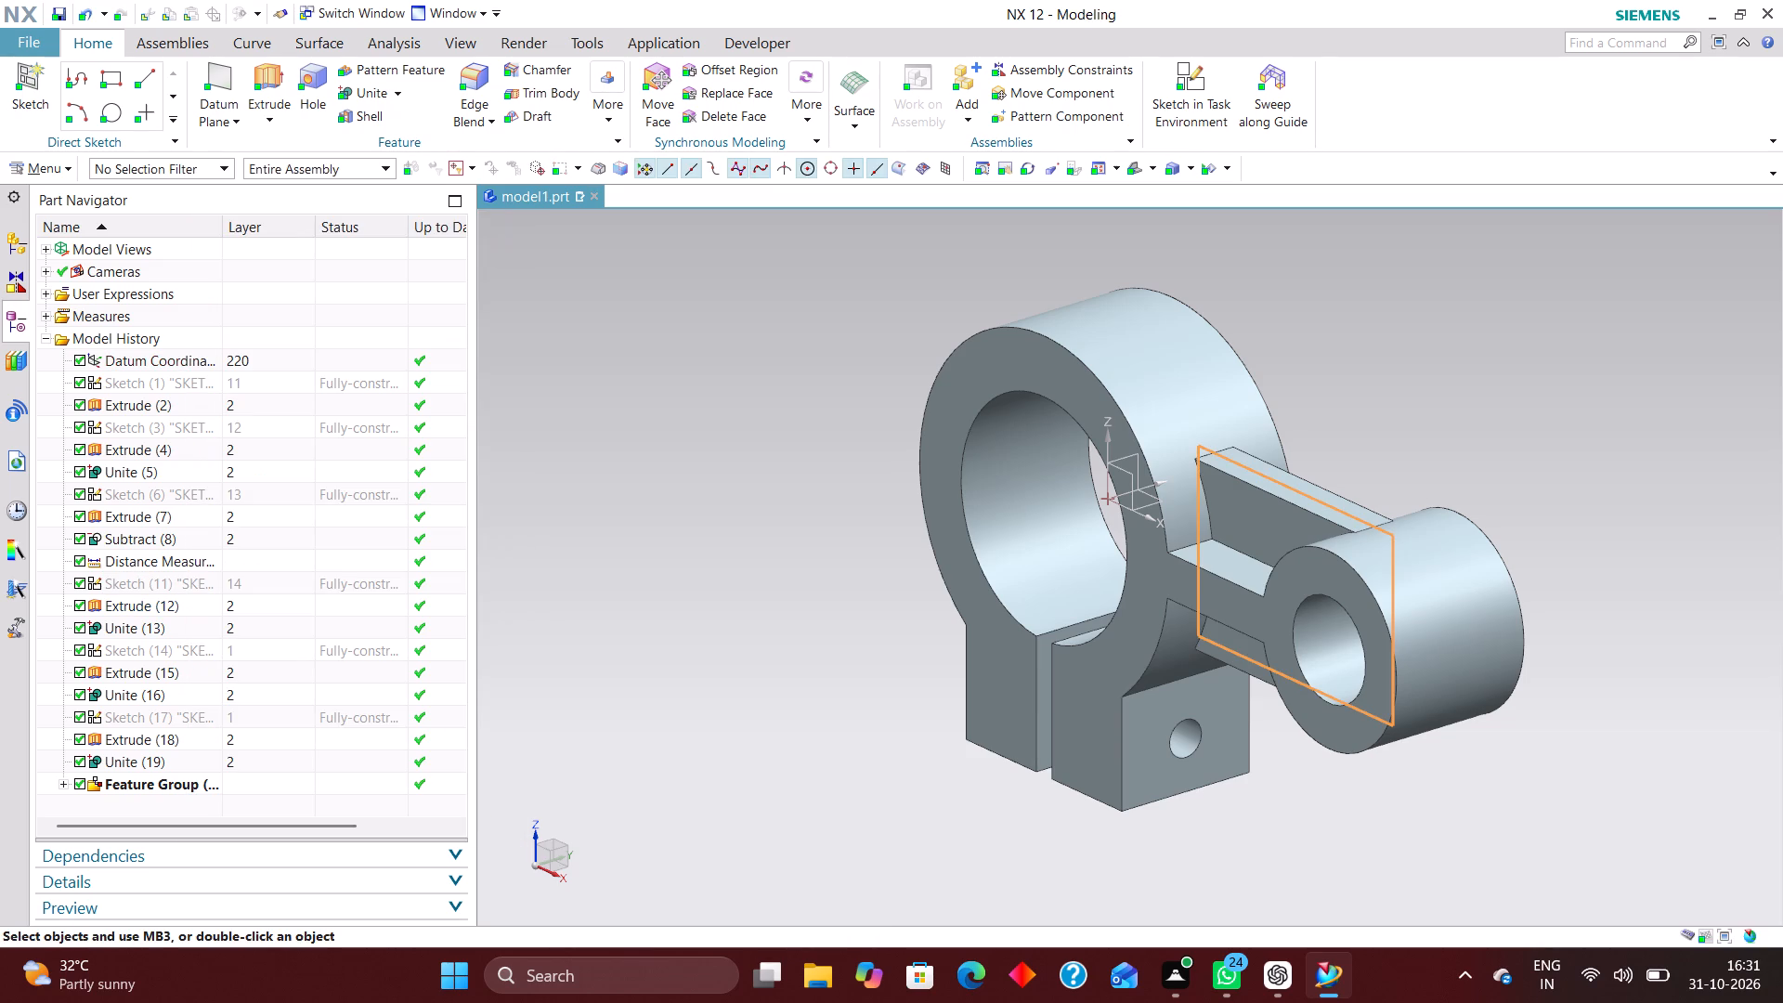
# Move Sketch (14), the small boss's circle, to layer 15.
pyautogui.scroll(-1, 377, 535)
pyautogui.click(293, 648)
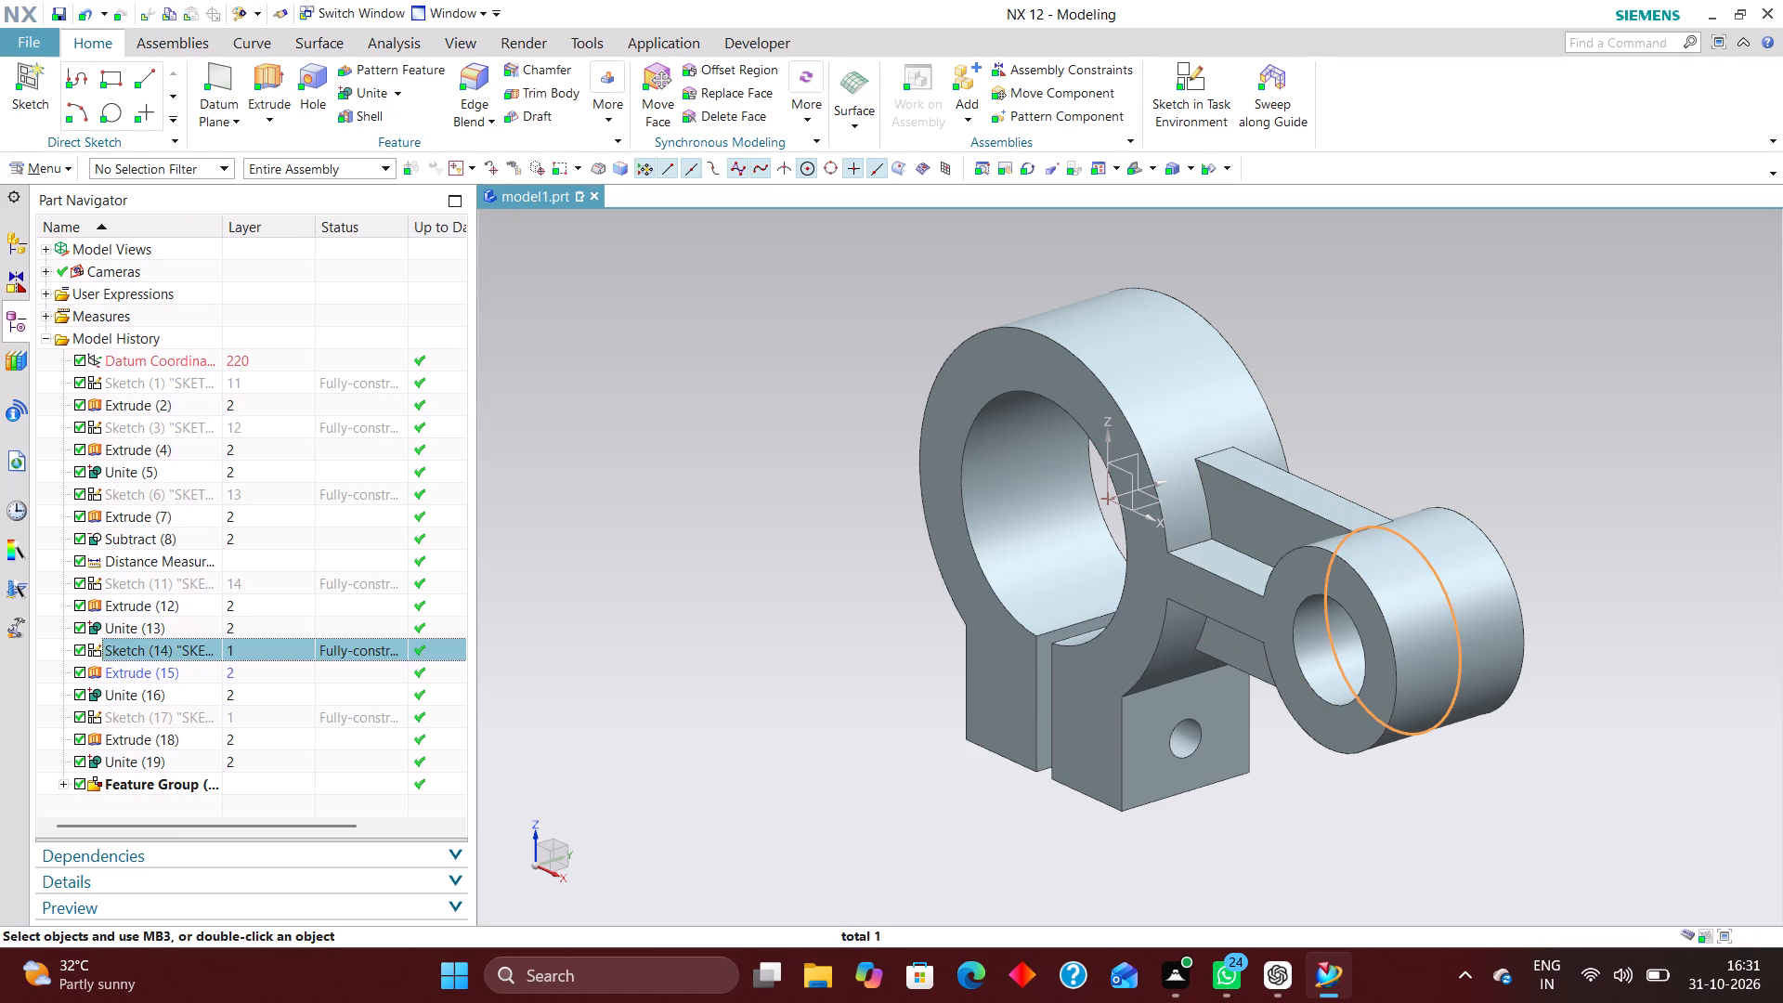
pyautogui.hotkey('ctrl', 'j')
pyautogui.write('15')
pyautogui.press('Return')
# Move Sketch (17), the horizontal rectangle of the connecting arm, to layer 16.
pyautogui.click(267, 718)
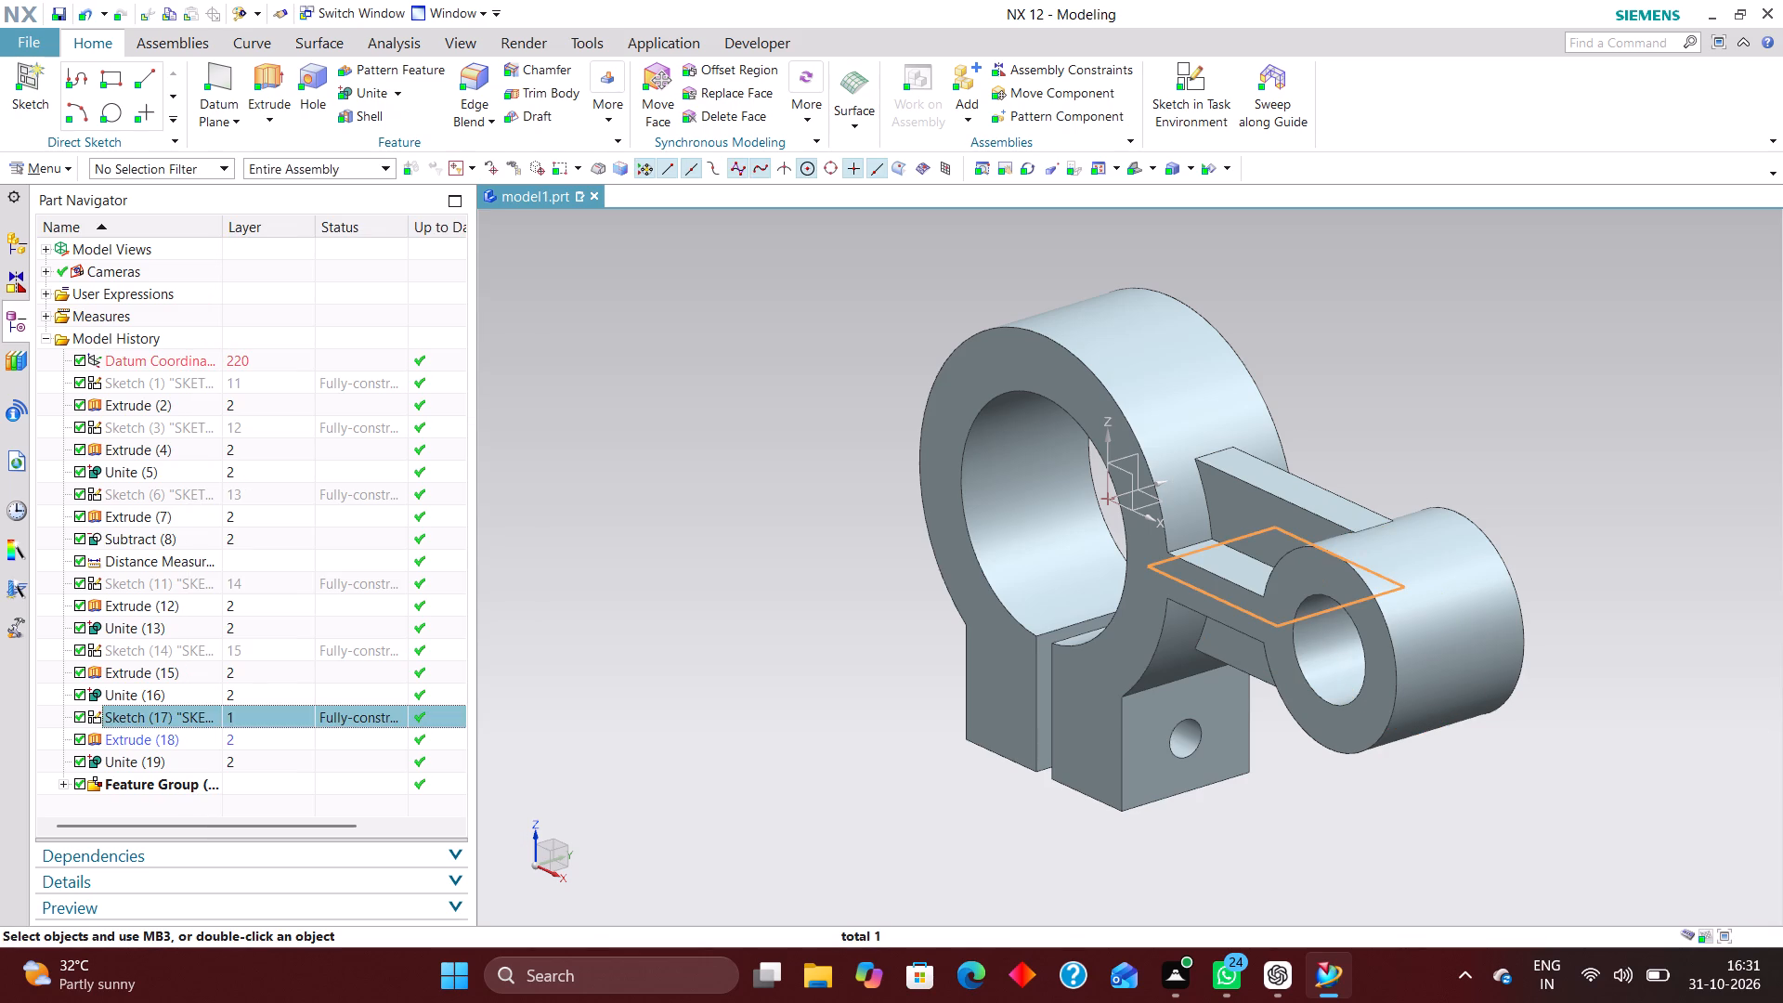
pyautogui.hotkey('ctrl', 'k')
pyautogui.hotkey('ctrl', 'j')
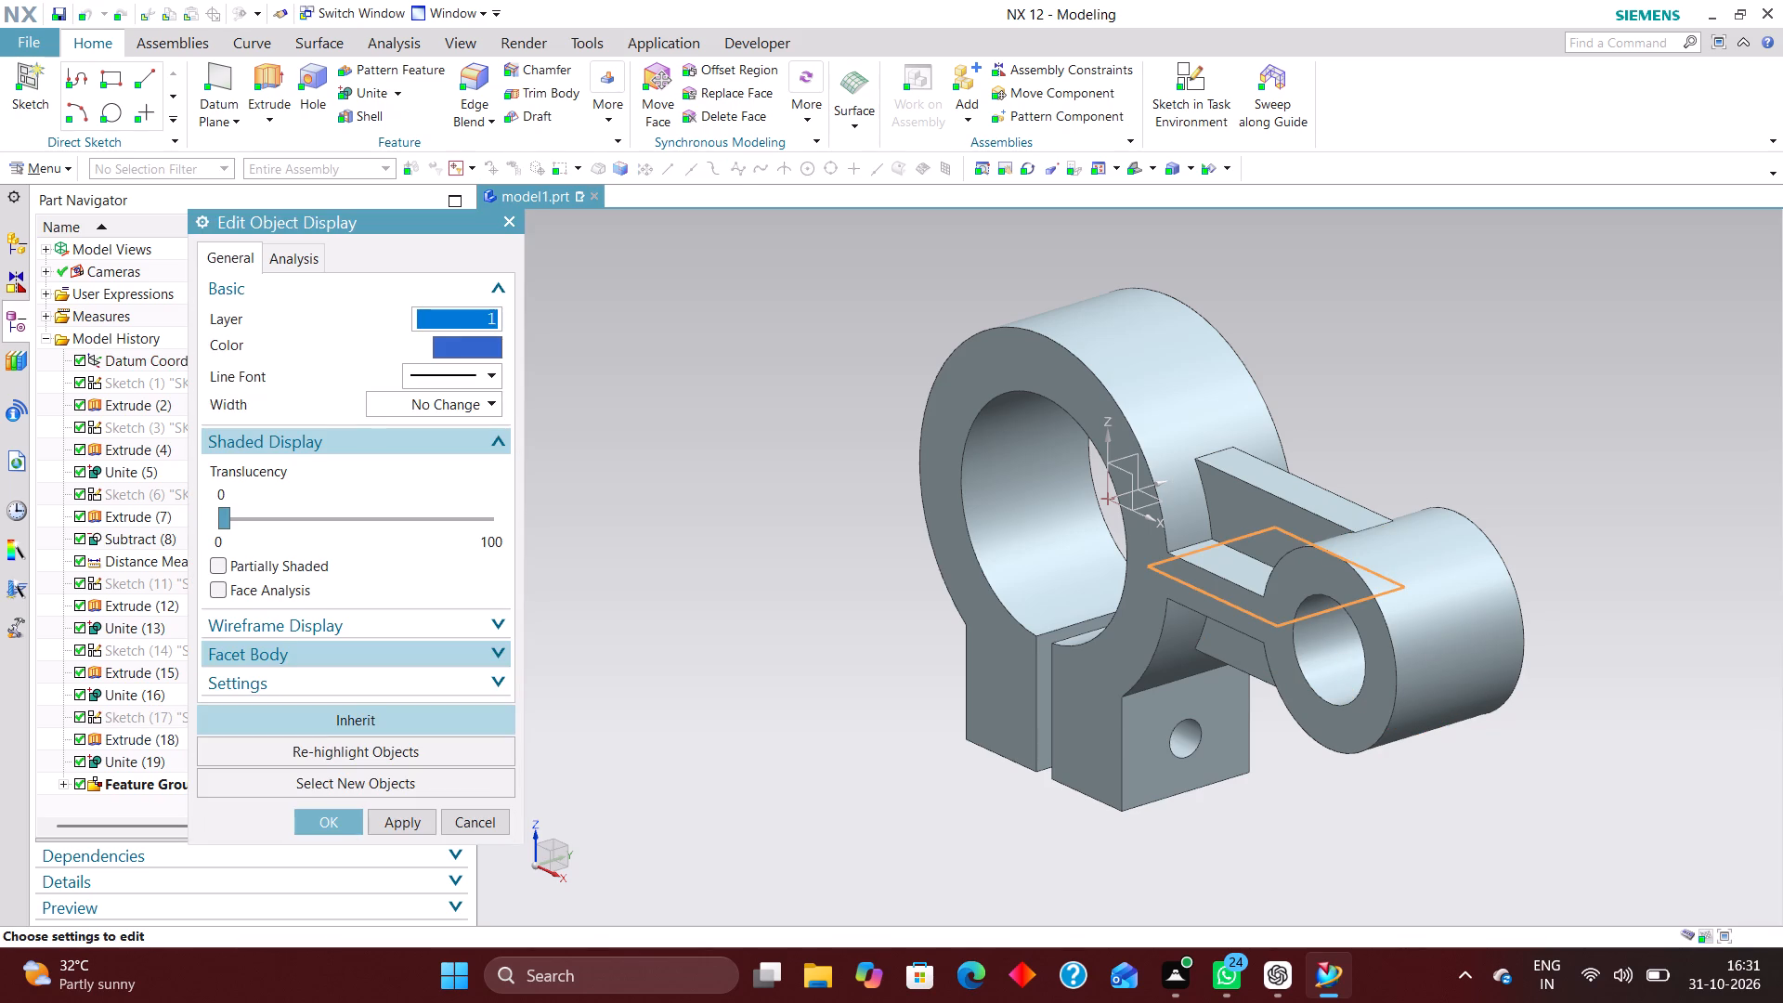
pyautogui.write('16')
pyautogui.press('Return')
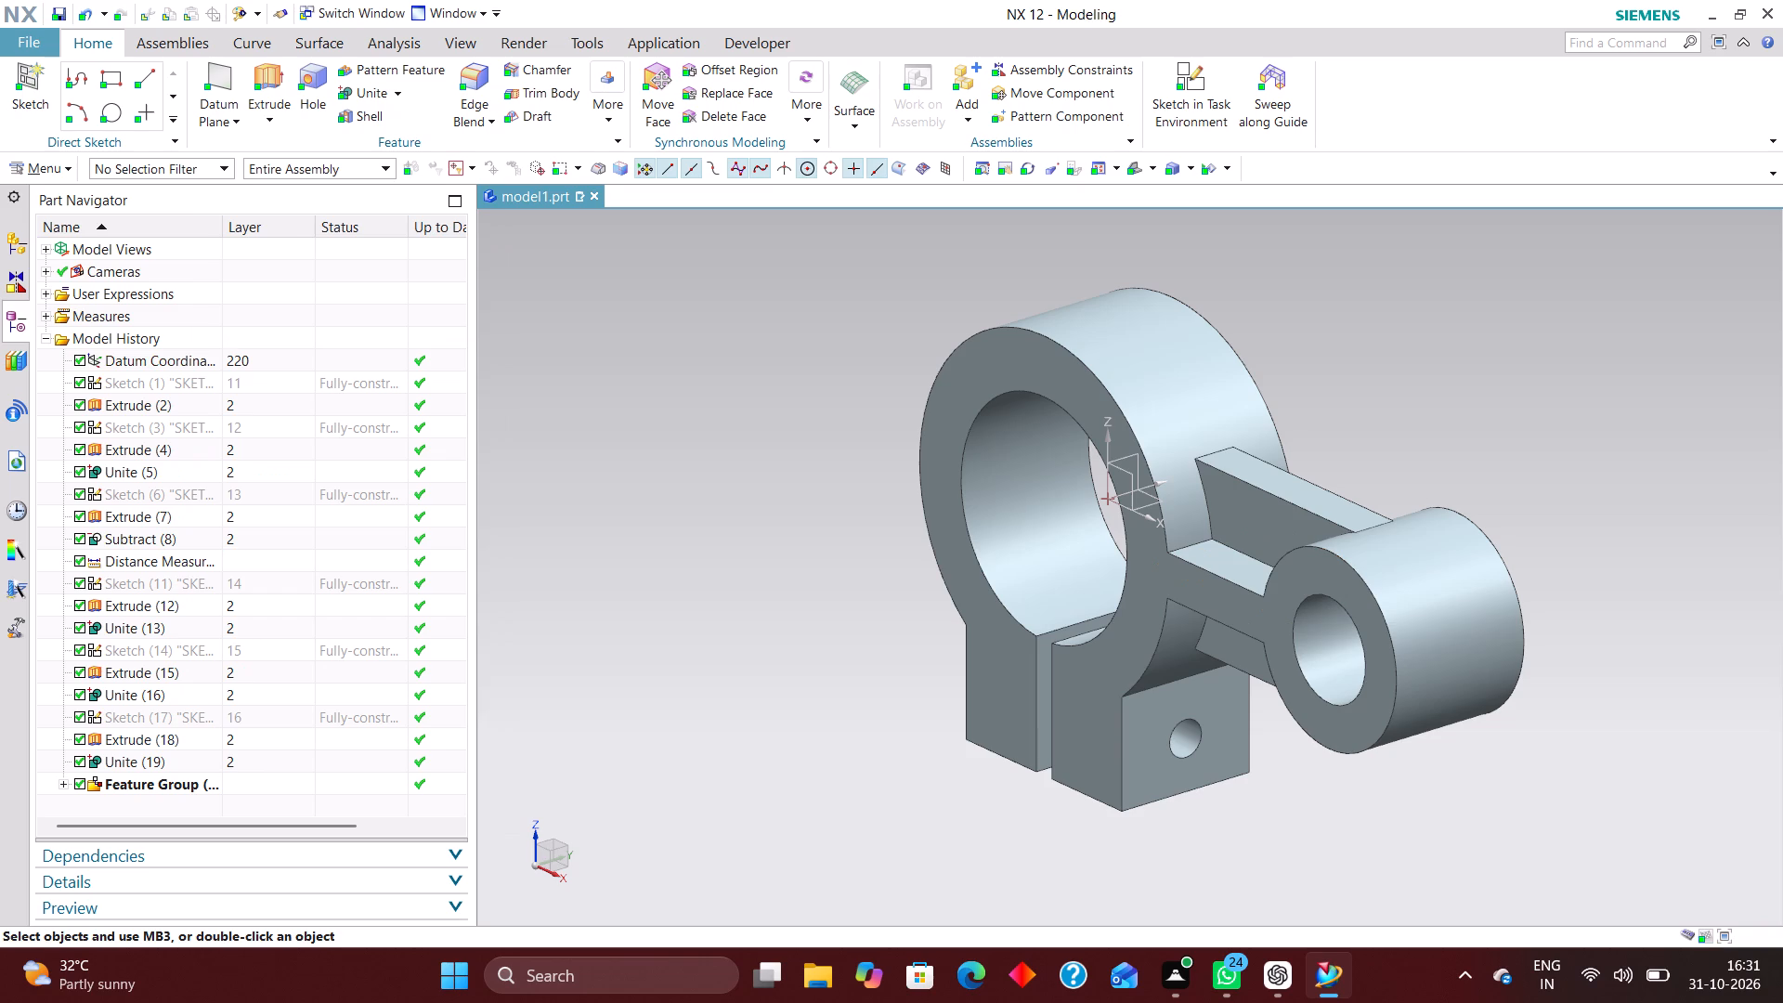
# Examine the bracket's main bore, connecting arm, boss and clamp lugs close up and from rotated views.
pyautogui.scroll(-6, 258, 633)
pyautogui.scroll(3, 290, 630)
pyautogui.scroll(-3, 1254, 540)
pyautogui.scroll(5, 1255, 546)
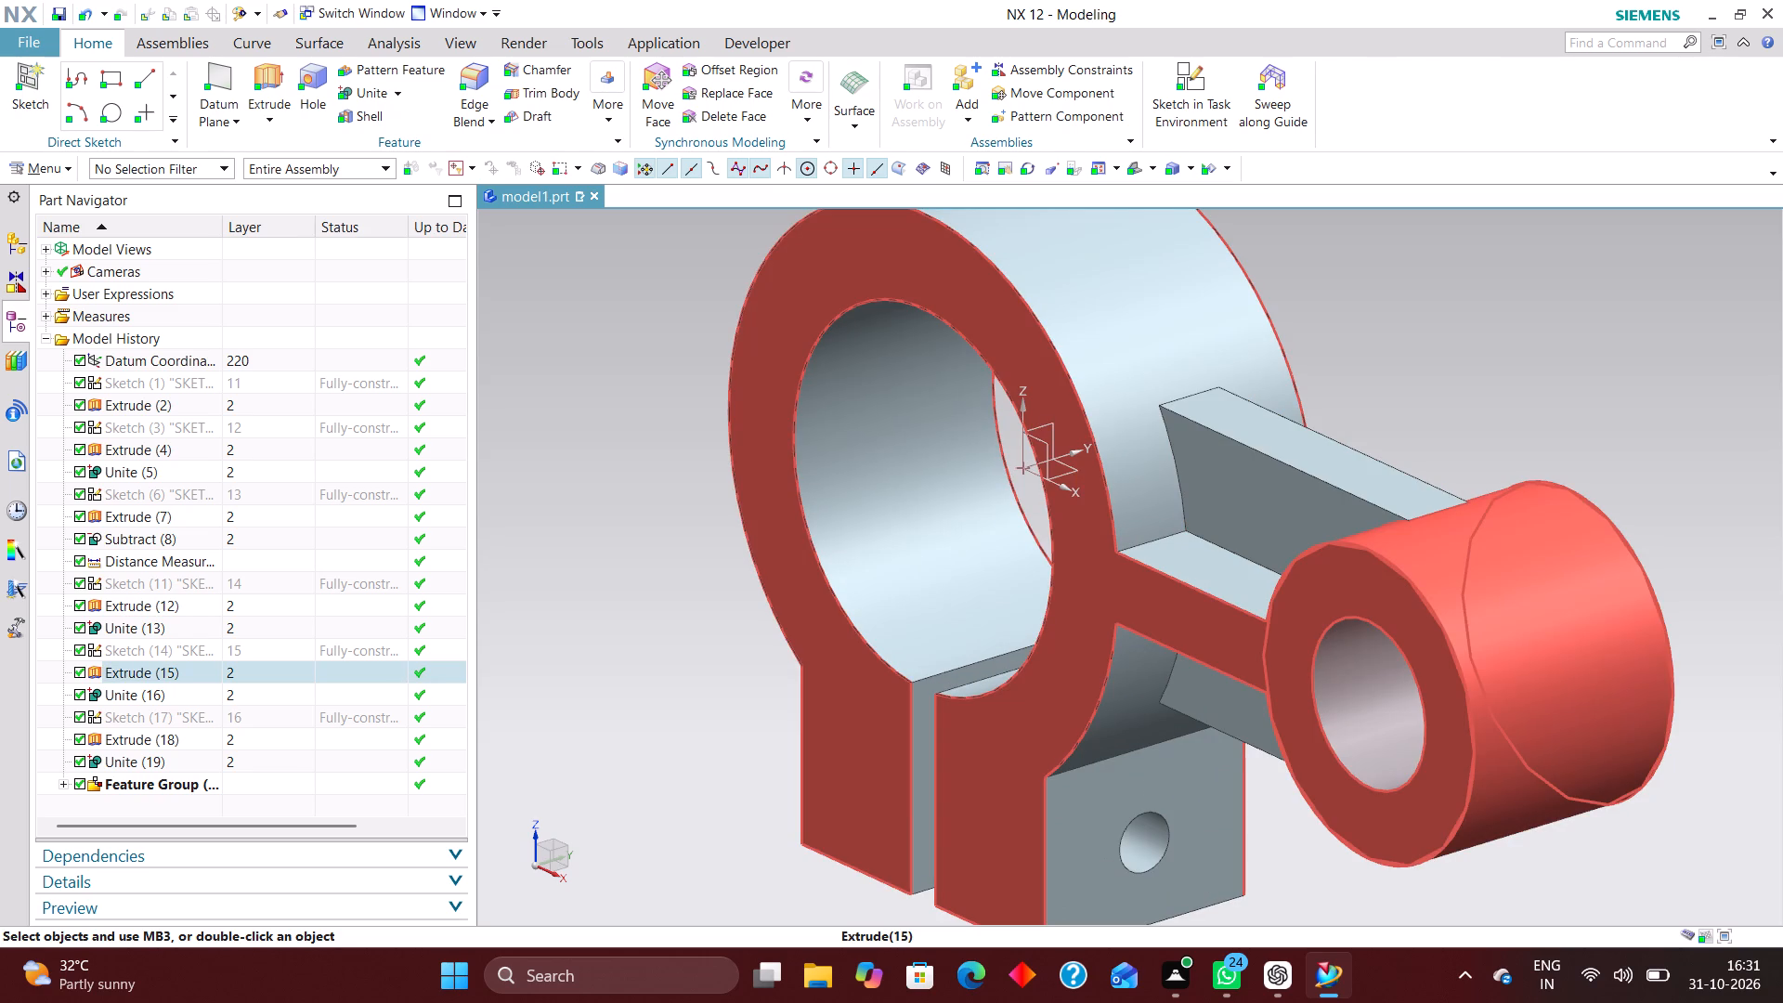
pyautogui.scroll(-4, 1585, 570)
pyautogui.scroll(4, 1644, 546)
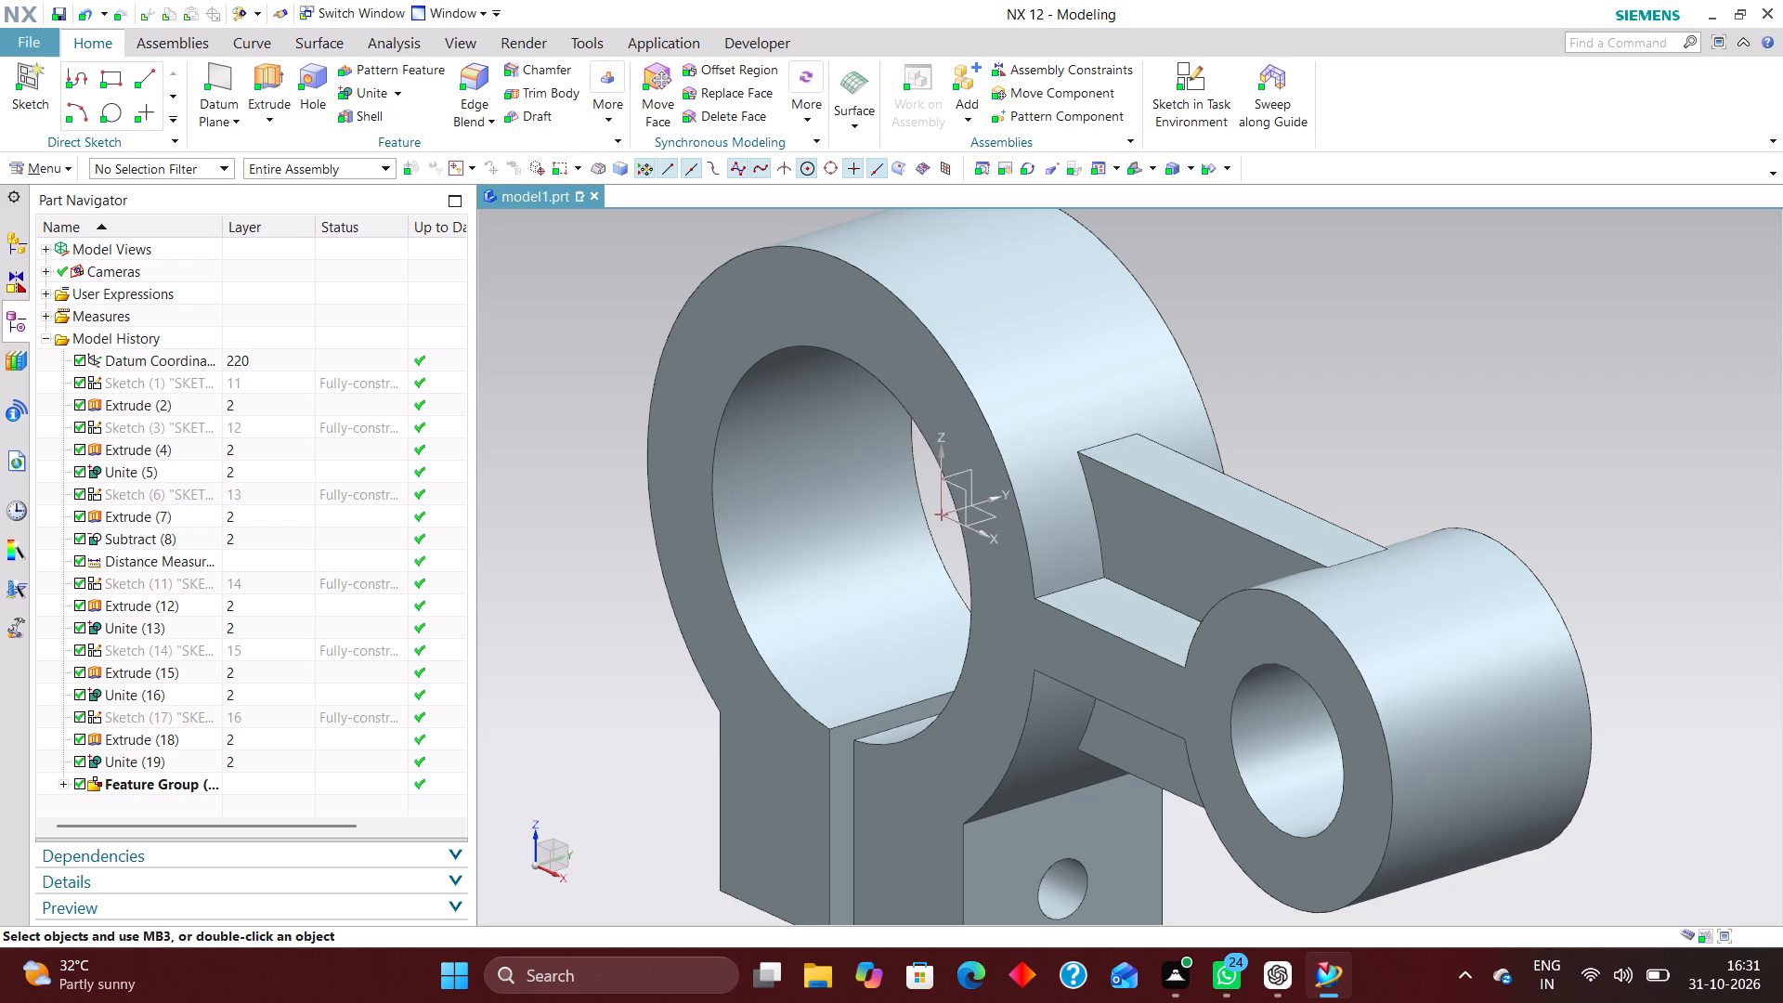
pyautogui.scroll(-4, 1290, 581)
pyautogui.scroll(5, 1252, 594)
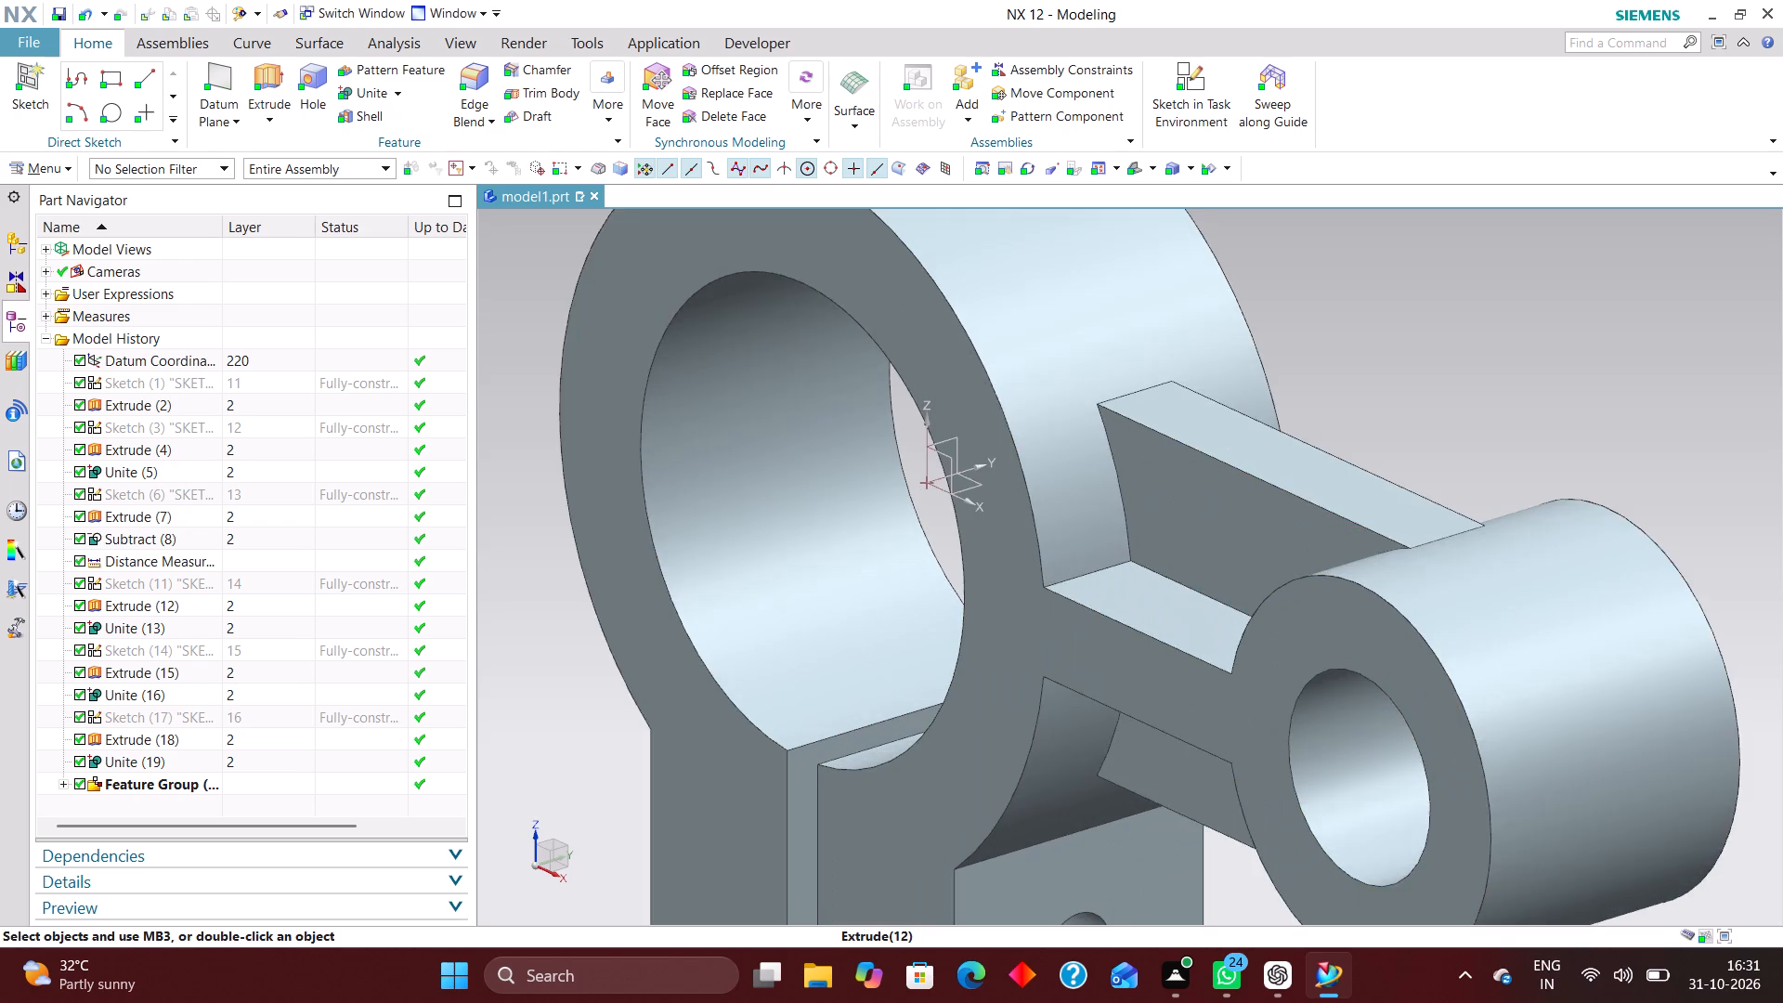
pyautogui.scroll(-4, 1312, 502)
pyautogui.moveTo(1532, 495); pyautogui.dragTo(1460, 499, button='middle')
pyautogui.scroll(1, 1544, 518)
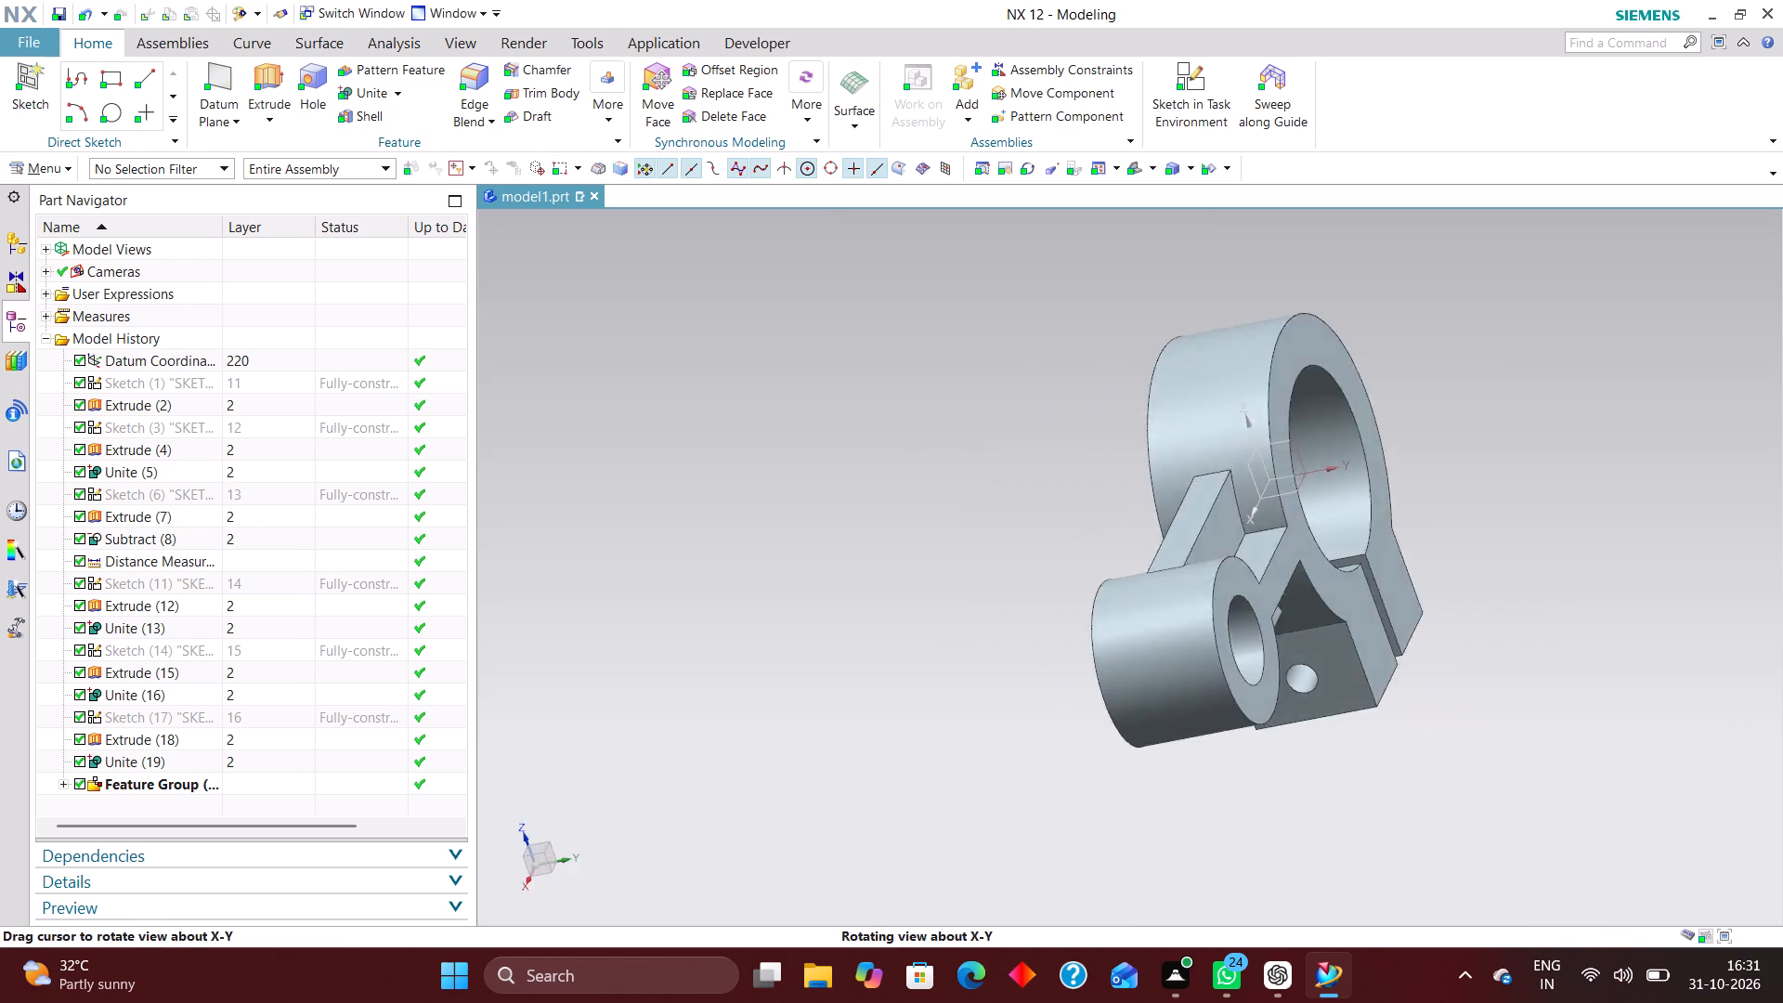
pyautogui.moveTo(1460, 499); pyautogui.dragTo(1437, 683, button='middle')
pyautogui.moveTo(1555, 677); pyautogui.dragTo(1545, 540, button='middle')
pyautogui.moveTo(1542, 540); pyautogui.dragTo(1704, 508, button='middle')
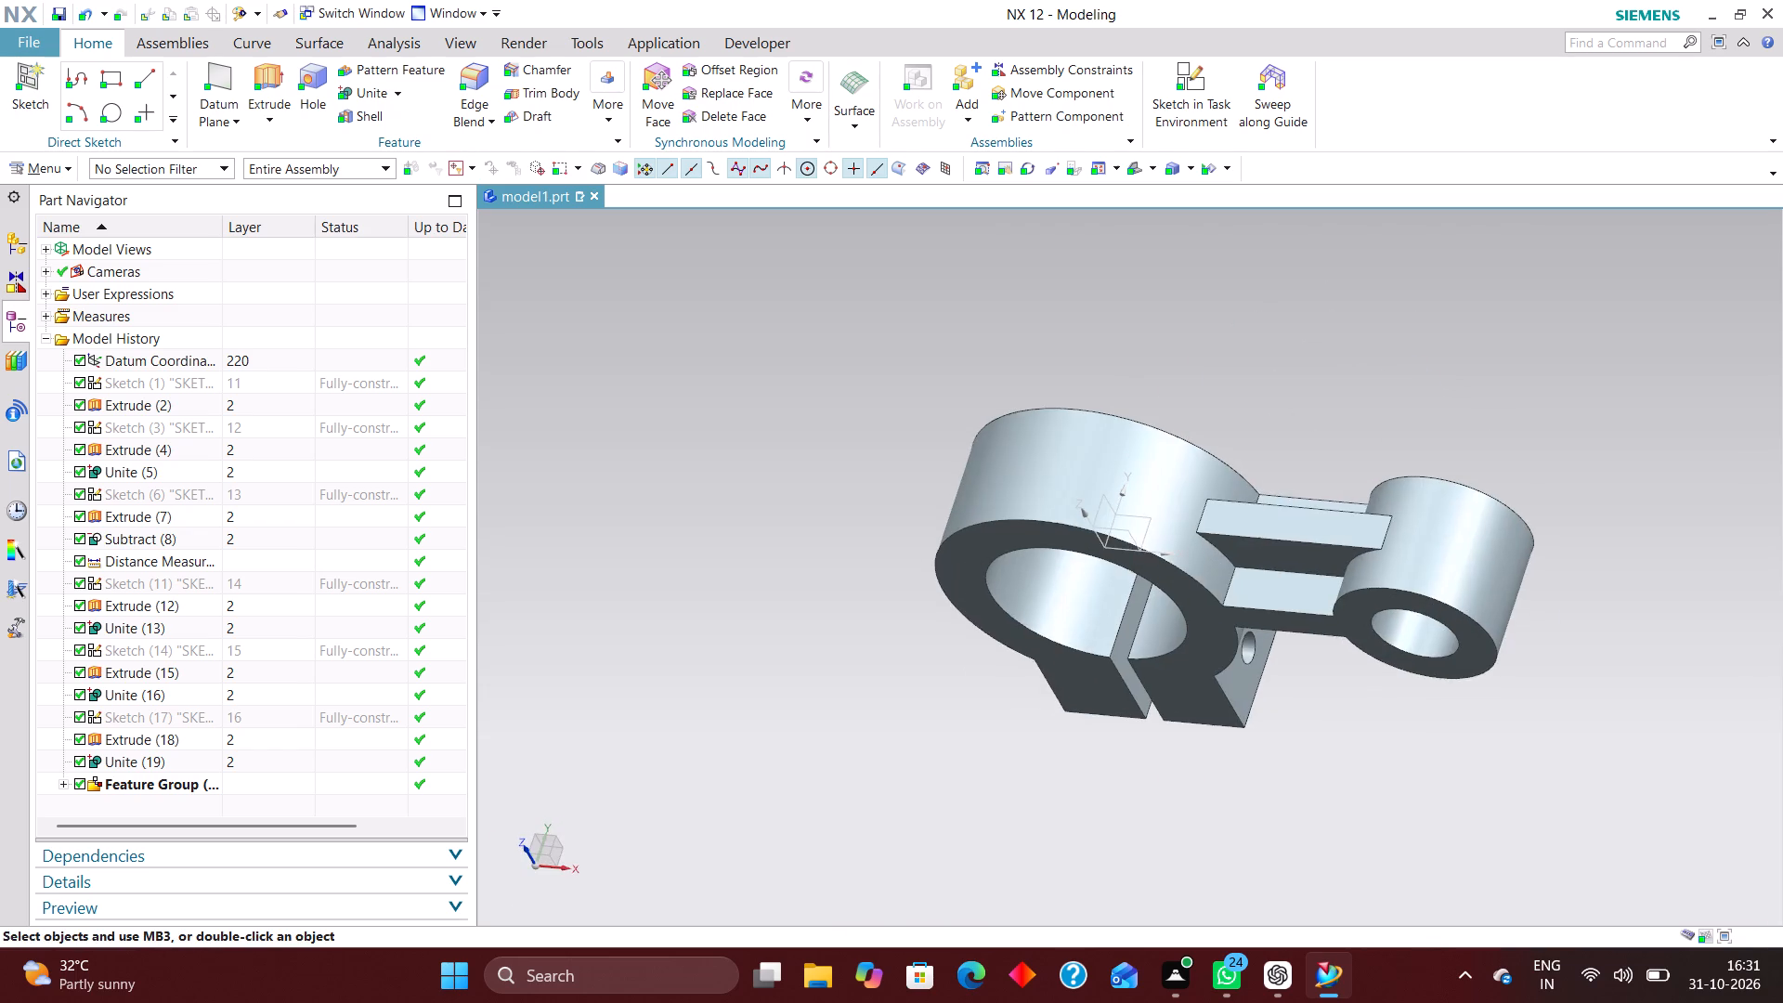
pyautogui.middleClick(1660, 473)
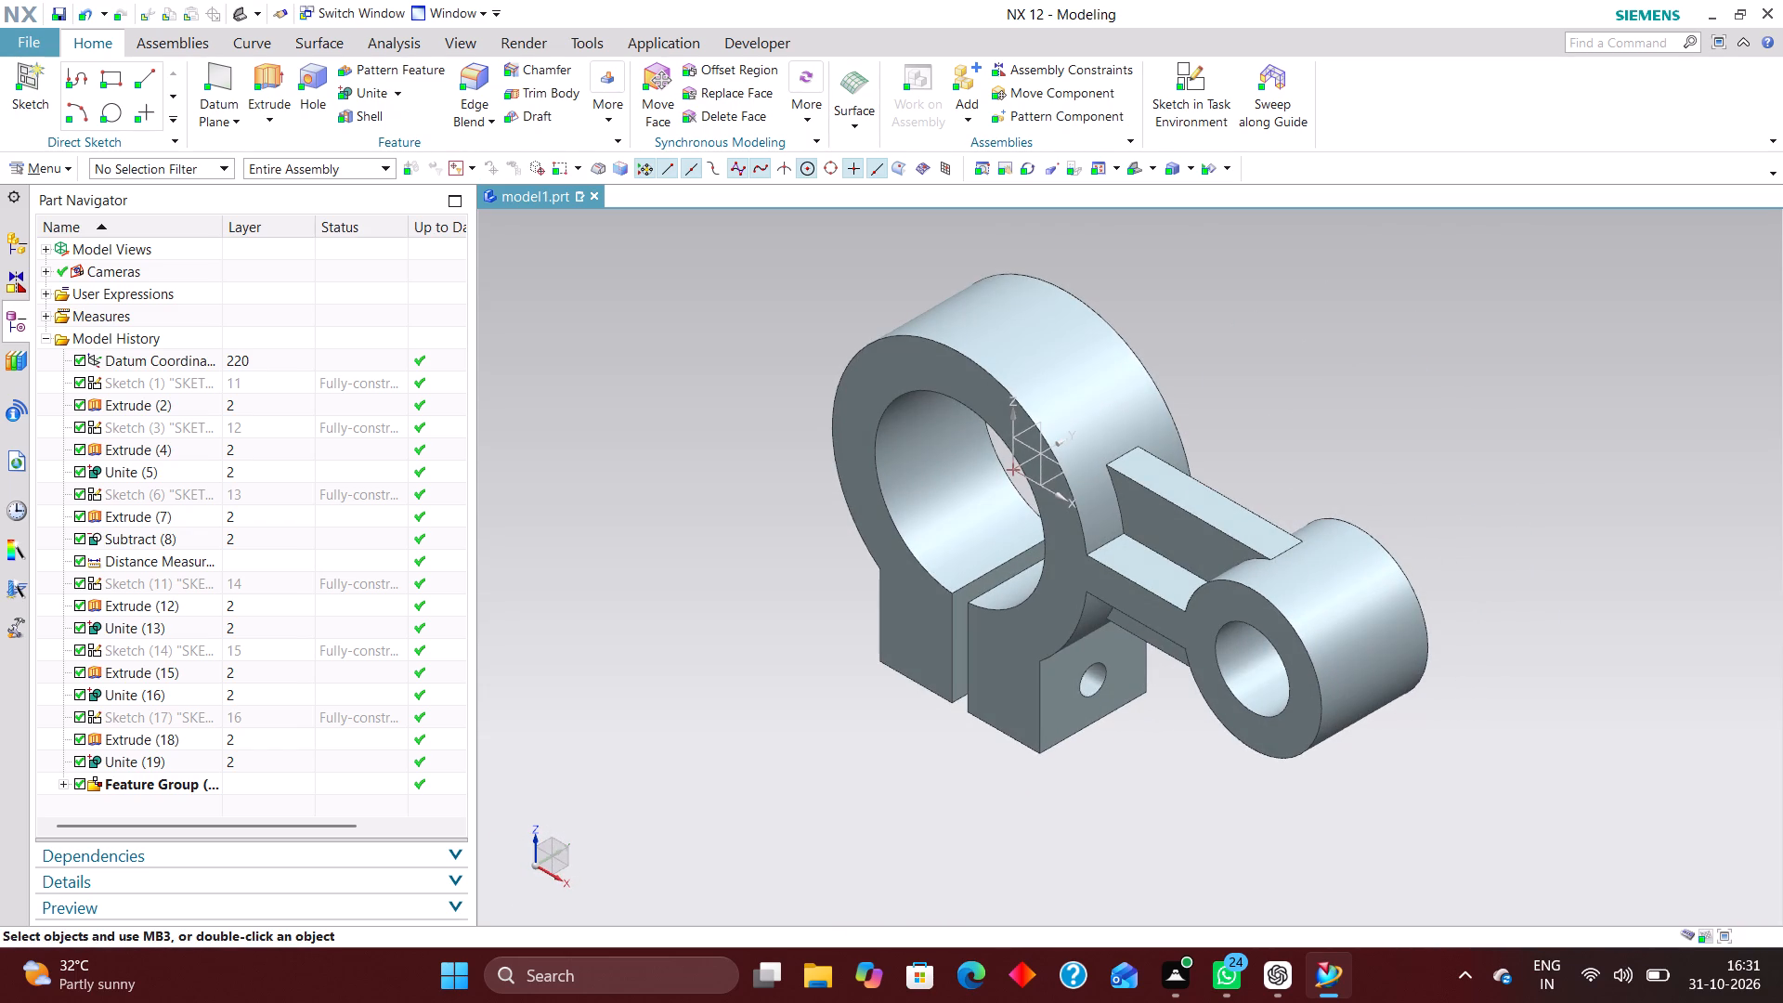
# Assign the library material Steel to the bracket's solid body.
pyautogui.click(50, 160)
pyautogui.click(75, 194)
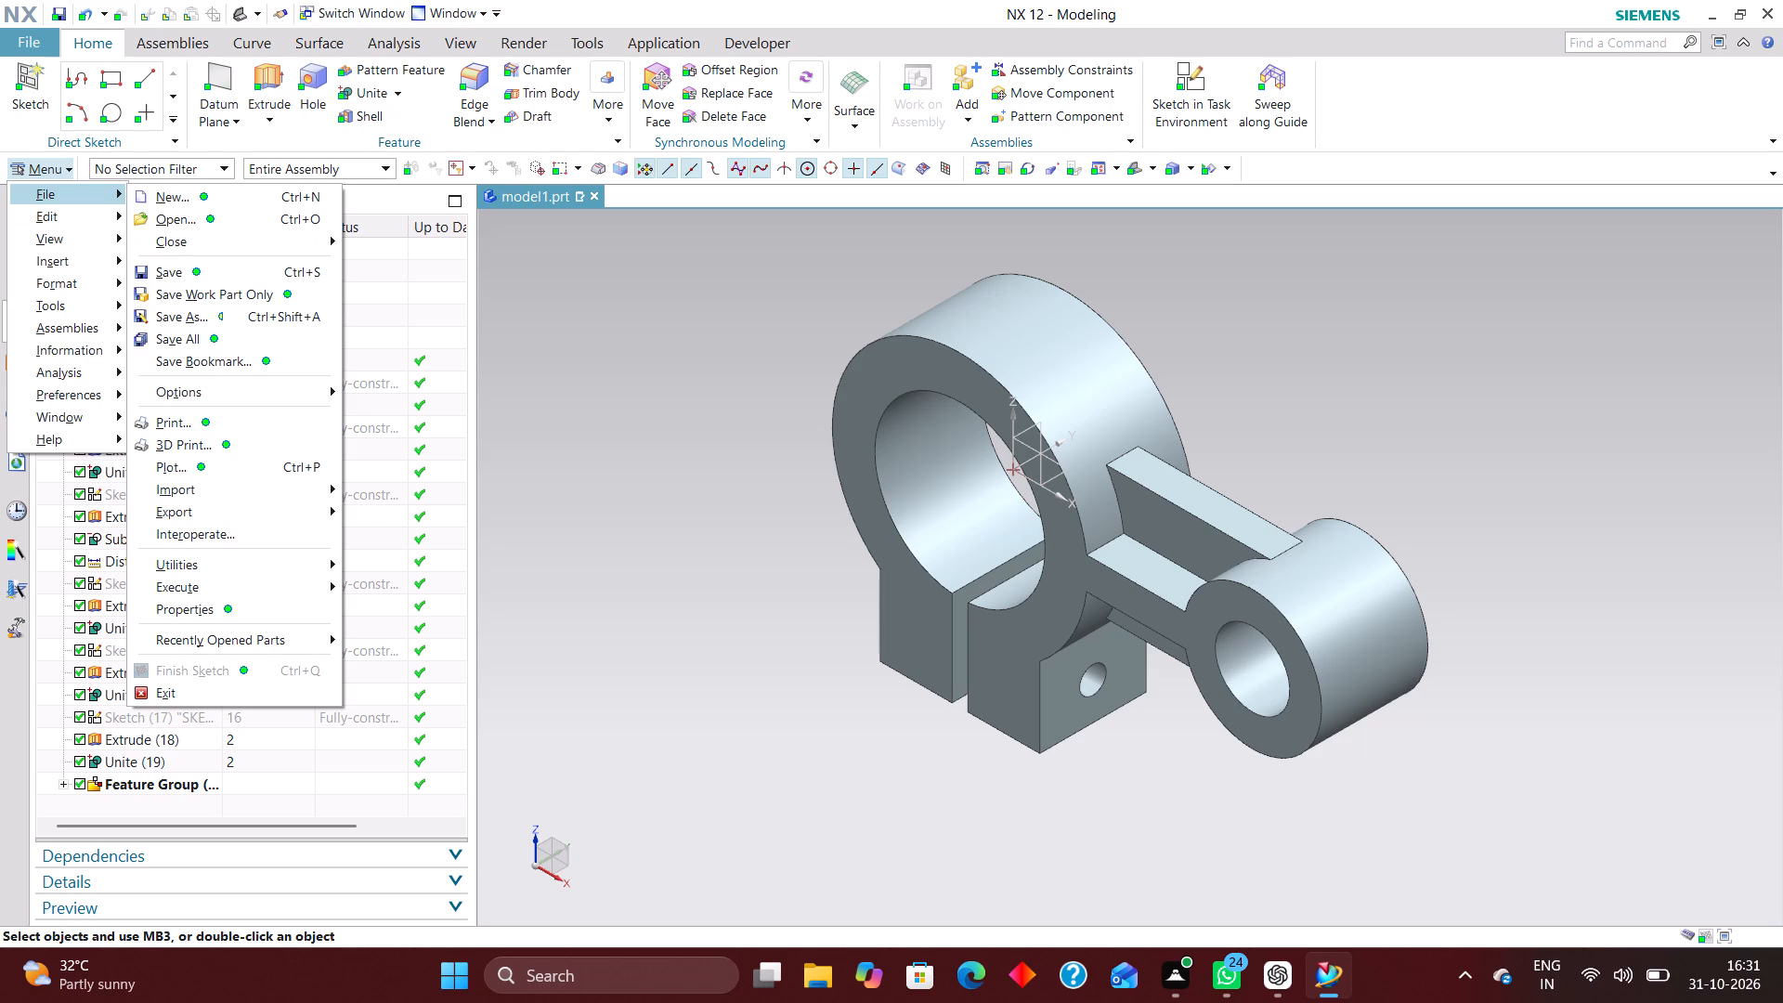
pyautogui.click(93, 305)
pyautogui.click(248, 163)
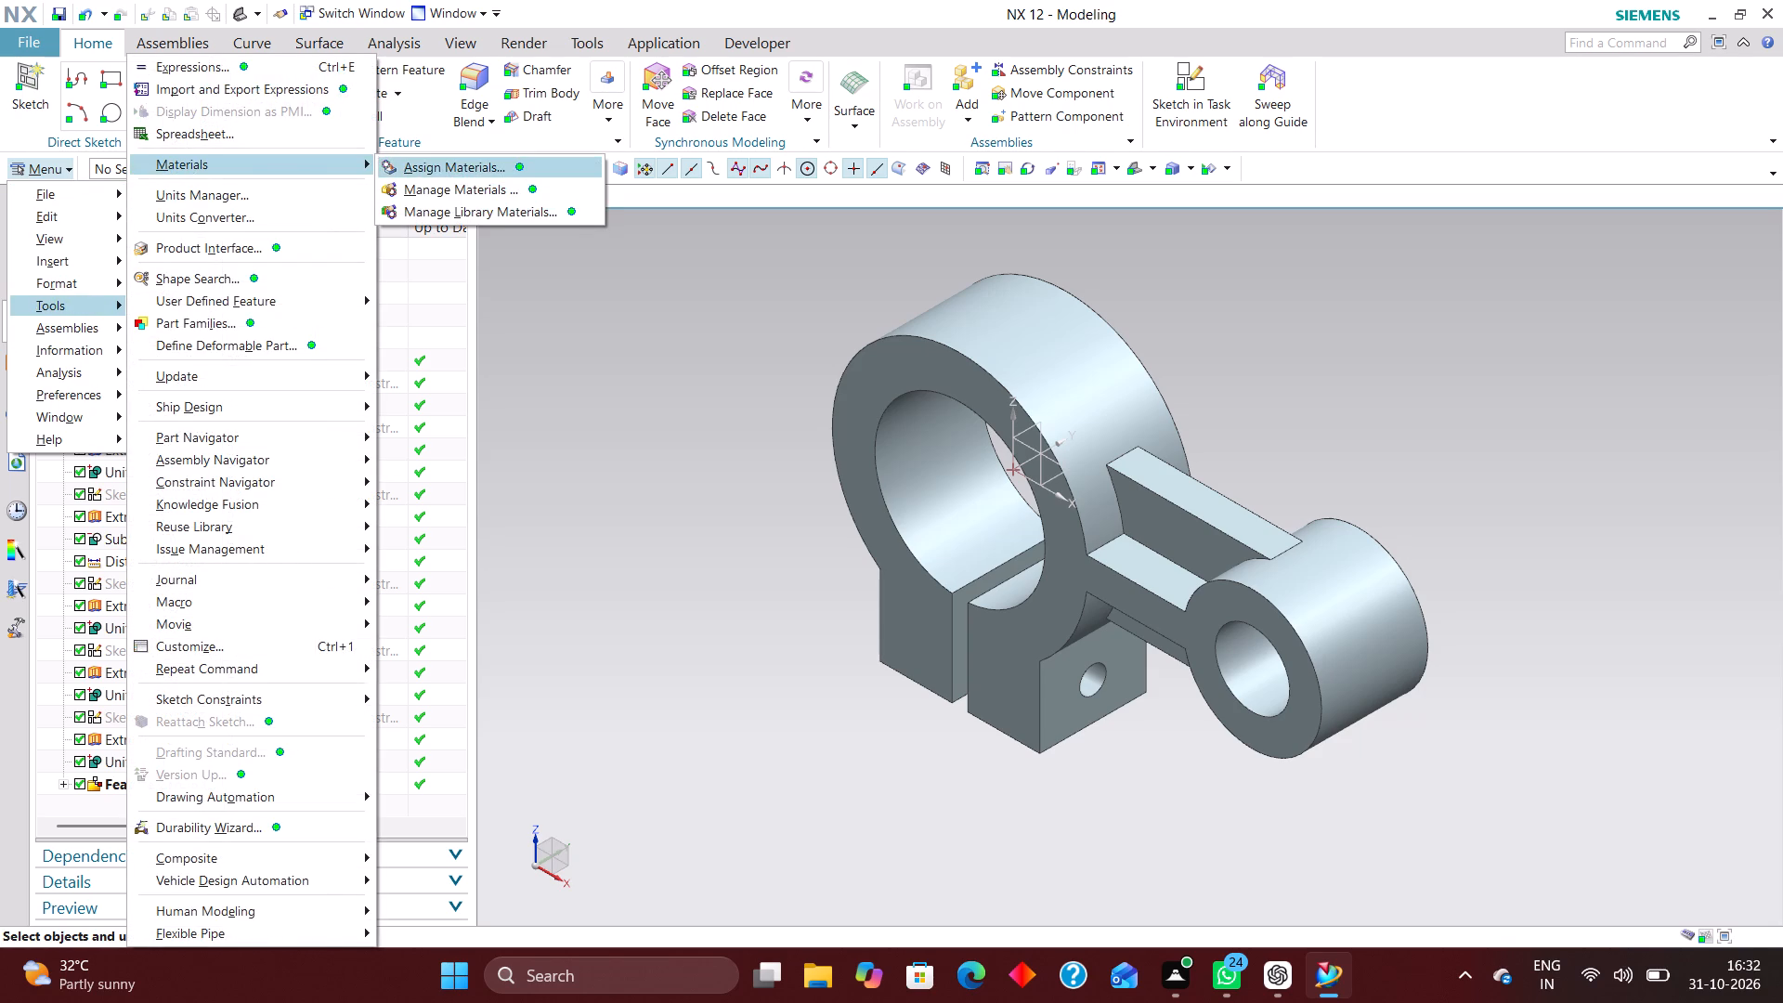
pyautogui.click(407, 167)
pyautogui.scroll(-9, 348, 599)
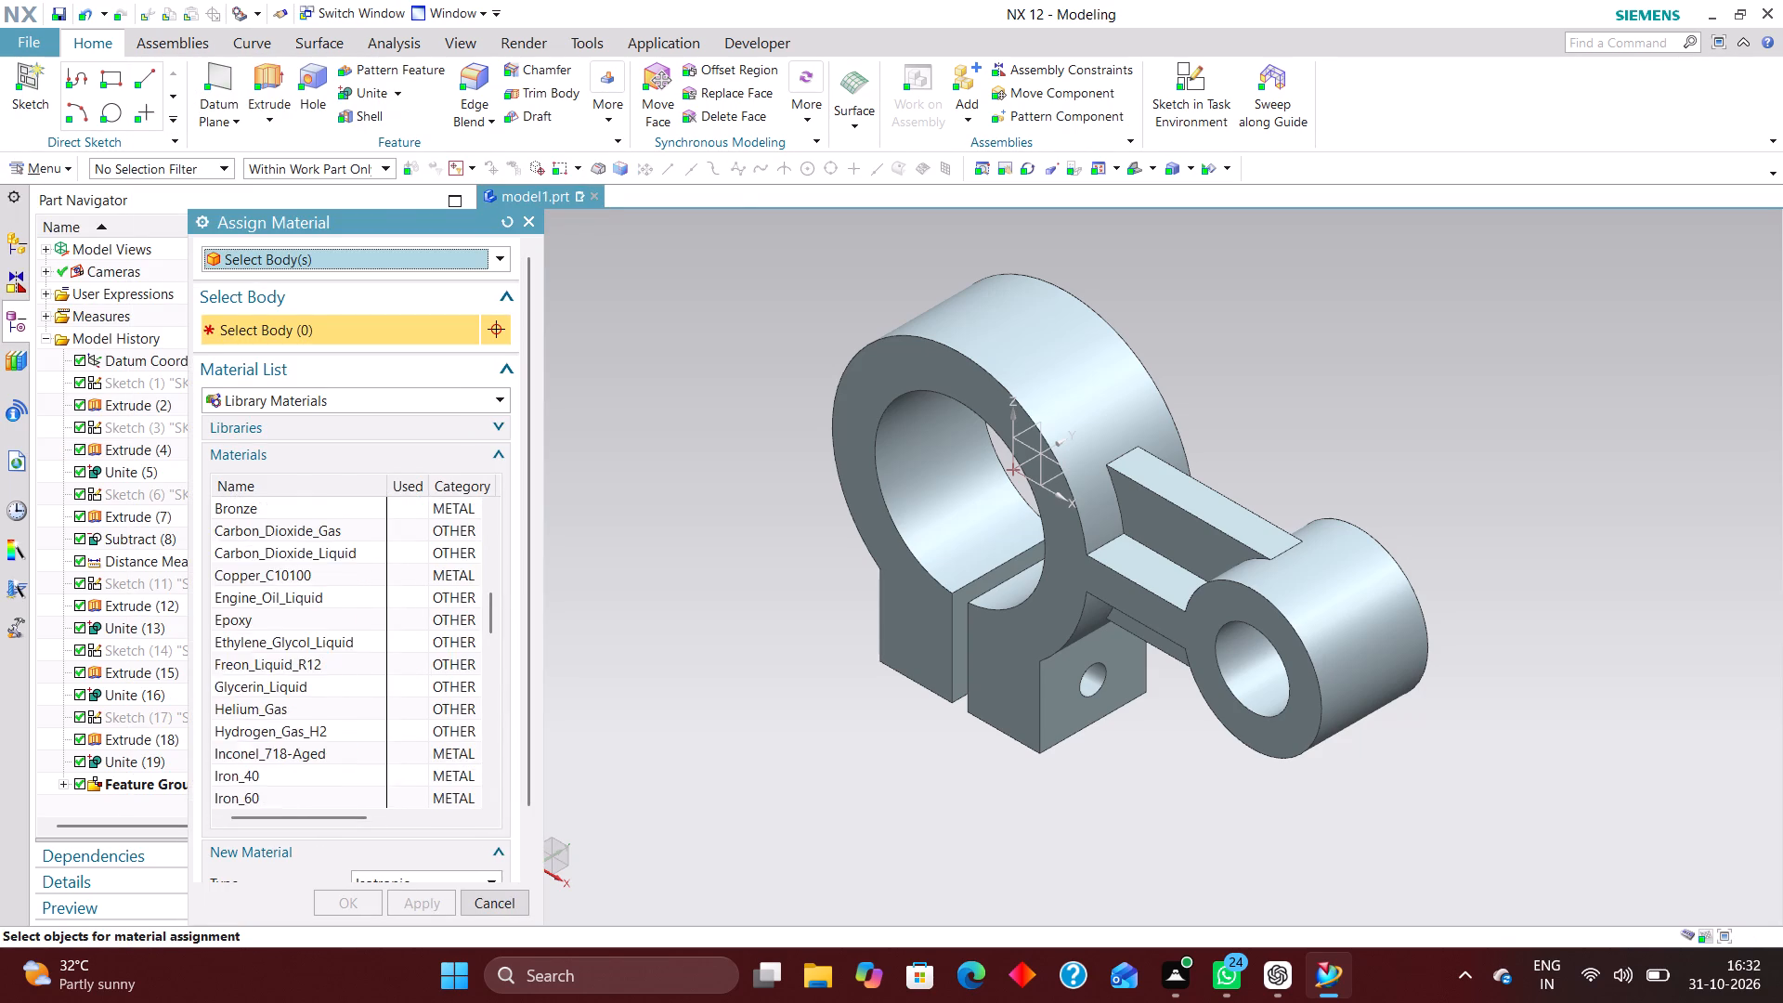
pyautogui.scroll(-11, 361, 603)
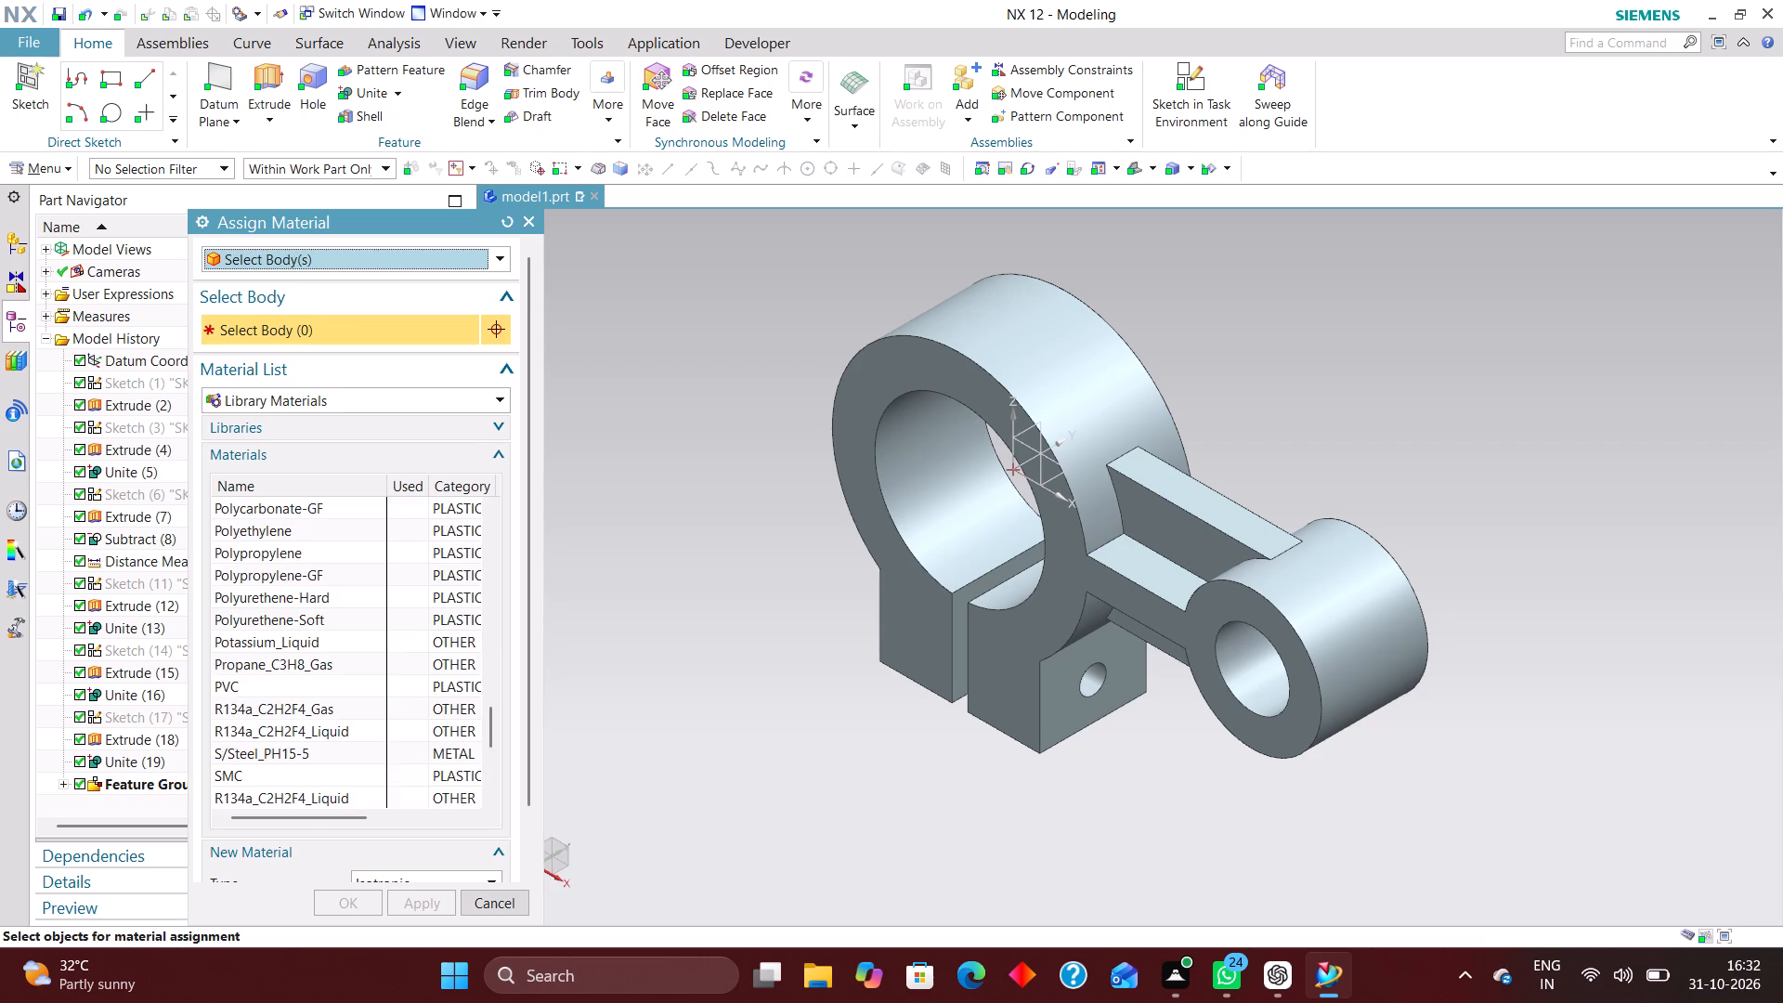
pyautogui.scroll(-7, 321, 664)
pyautogui.scroll(2, 332, 654)
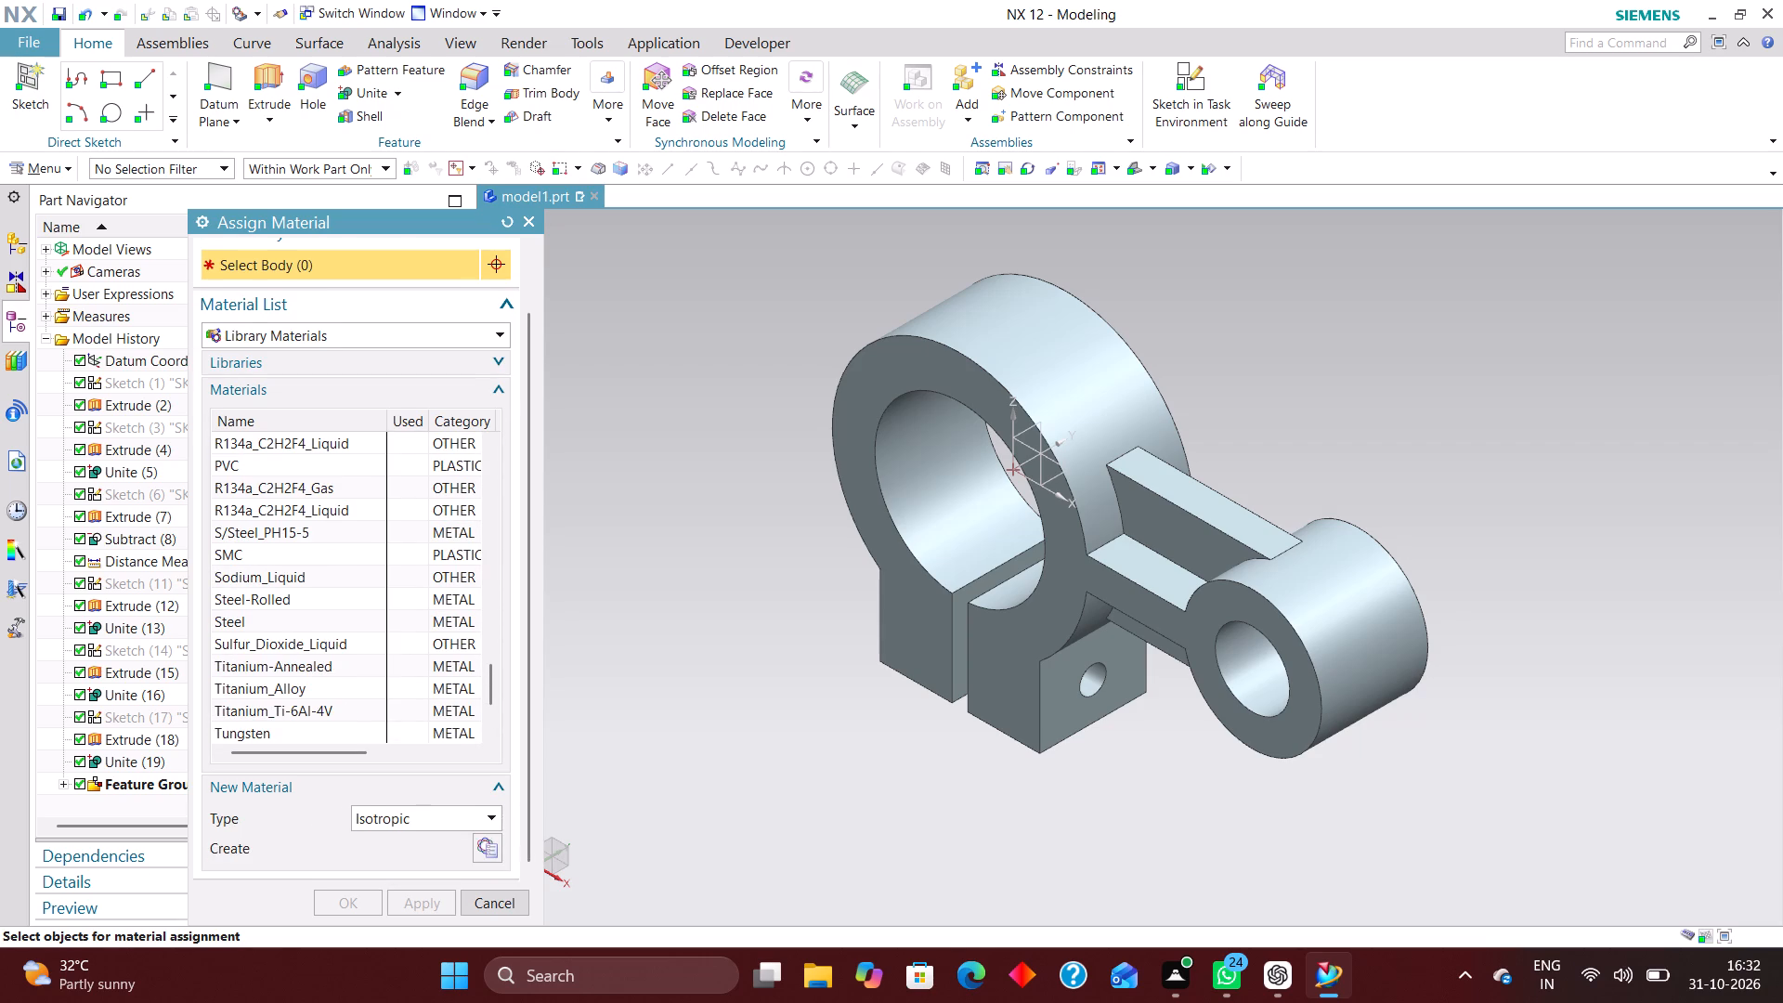
pyautogui.click(293, 620)
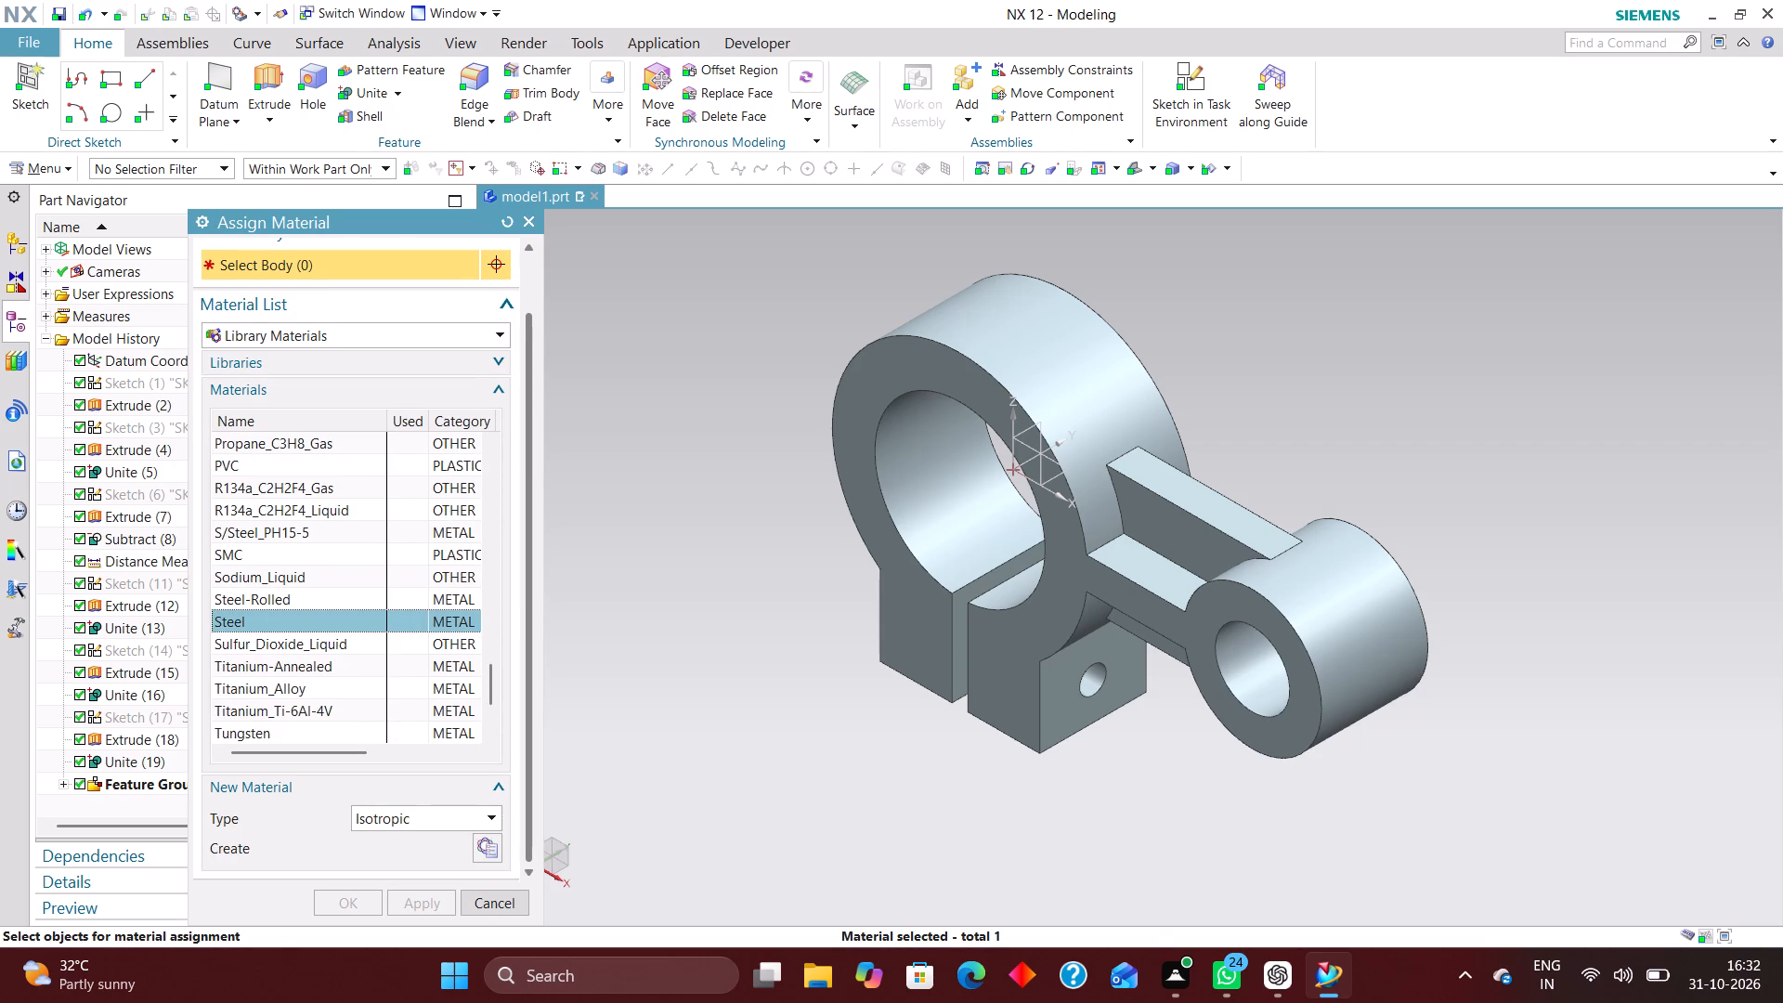
pyautogui.click(1006, 378)
pyautogui.click(345, 892)
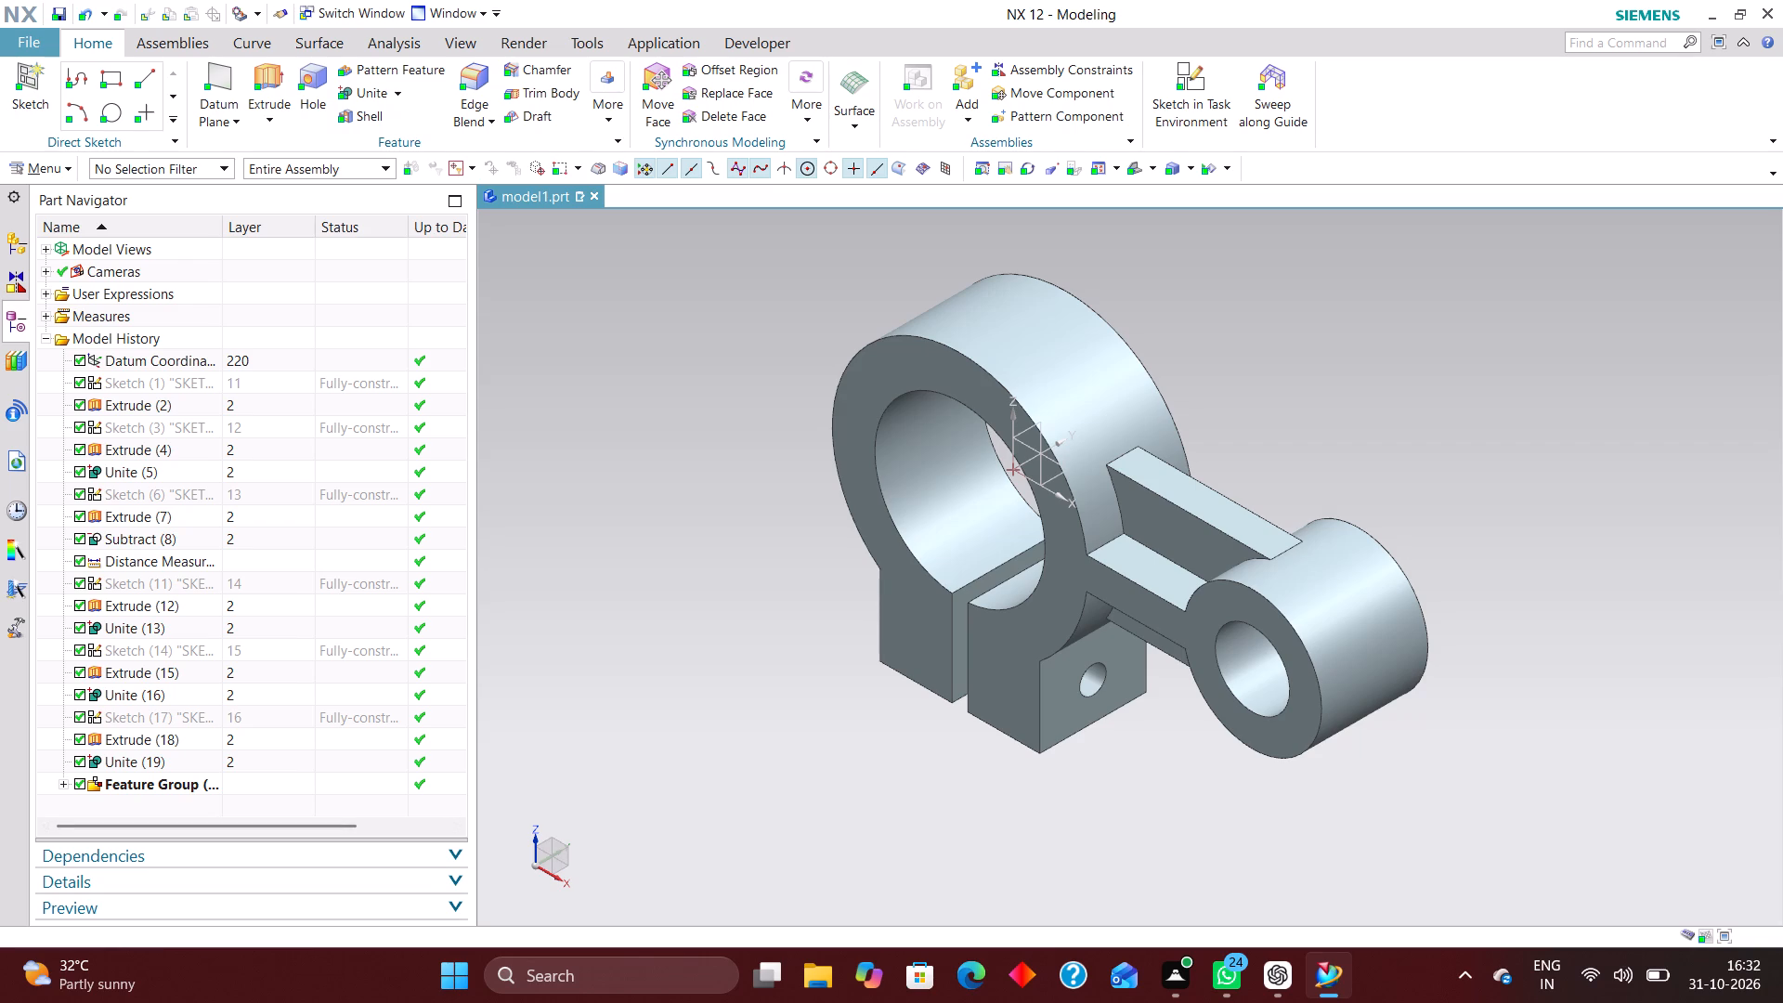
# In the displayed part's weight properties, enable Update Data on Save and update the weight data now.
pyautogui.scroll(-1, 1139, 595)
pyautogui.scroll(2, 1107, 587)
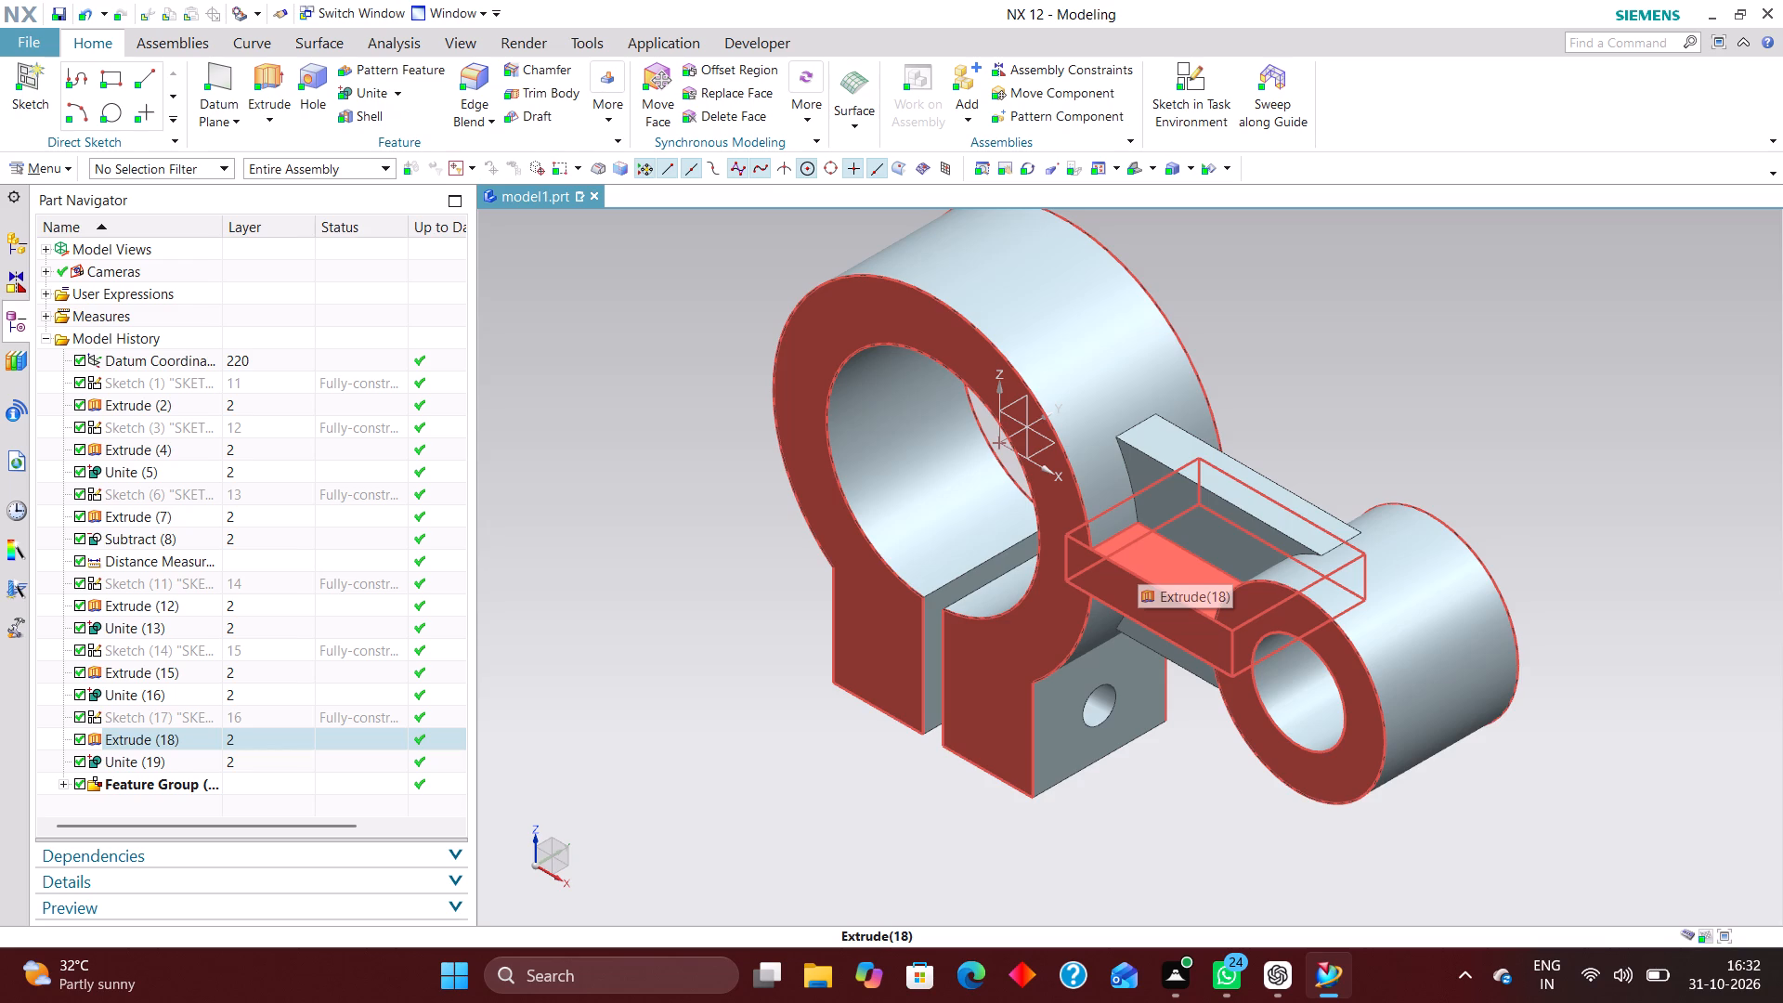
pyautogui.scroll(-3, 1149, 588)
pyautogui.scroll(3, 1127, 592)
pyautogui.click(70, 173)
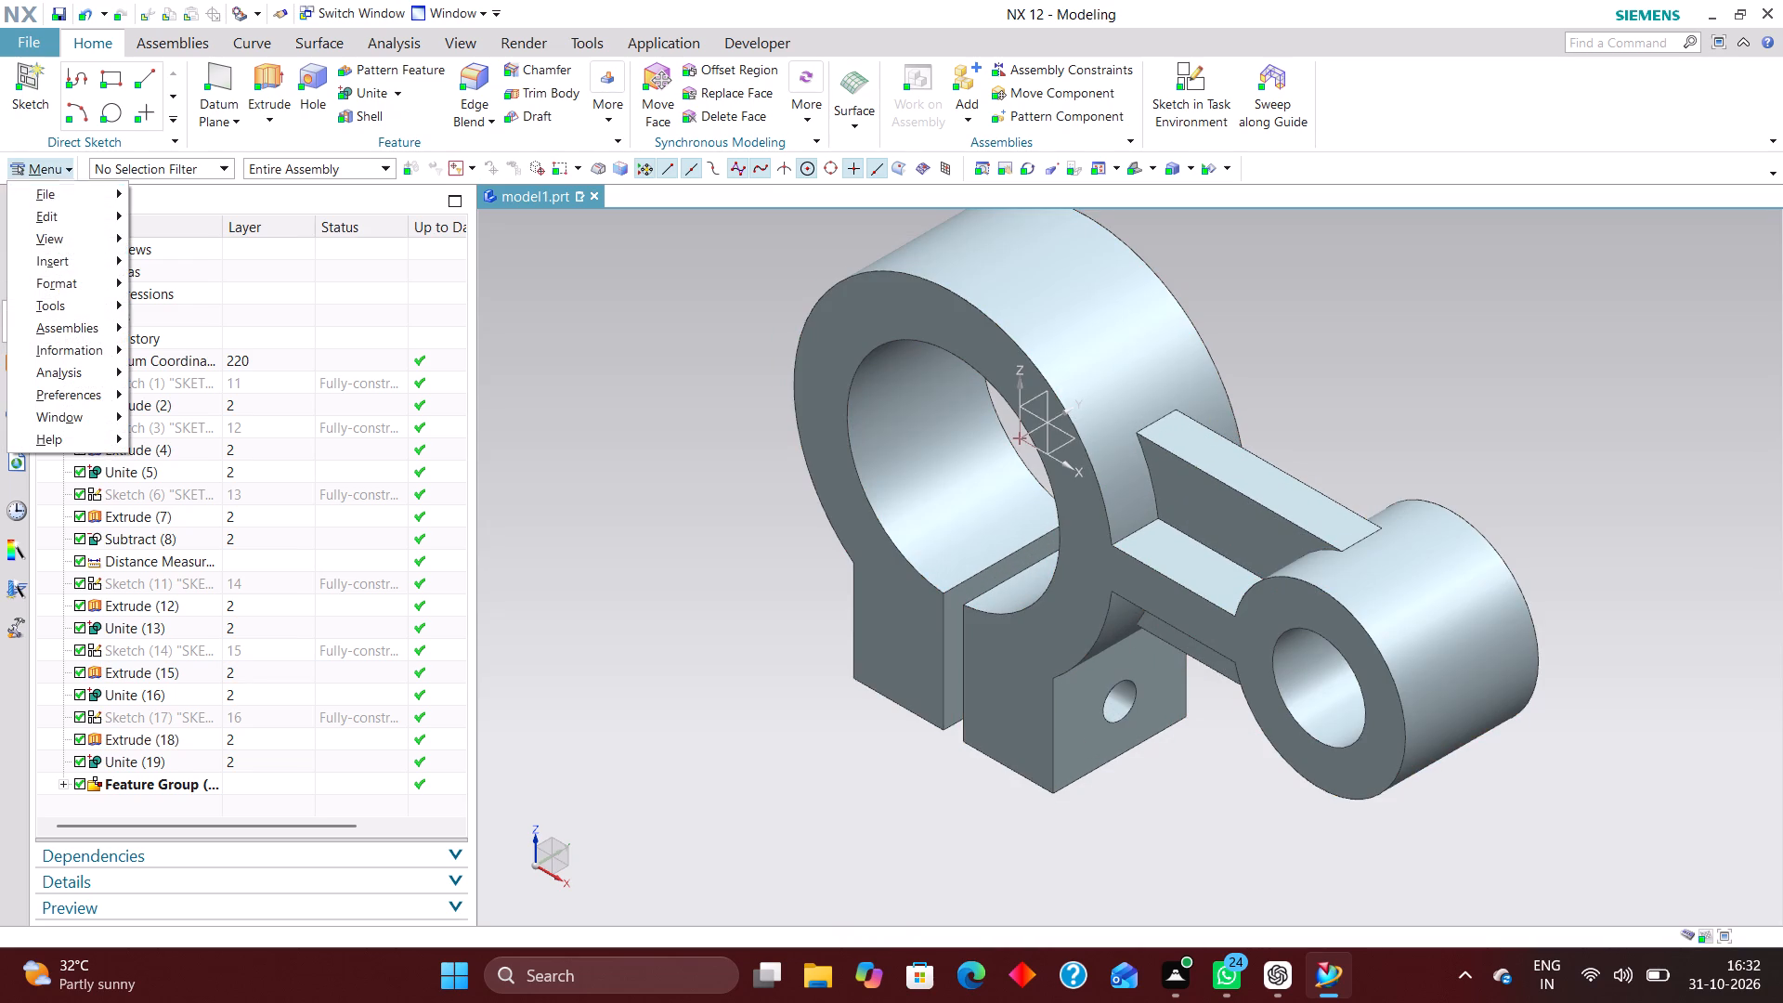
pyautogui.click(68, 186)
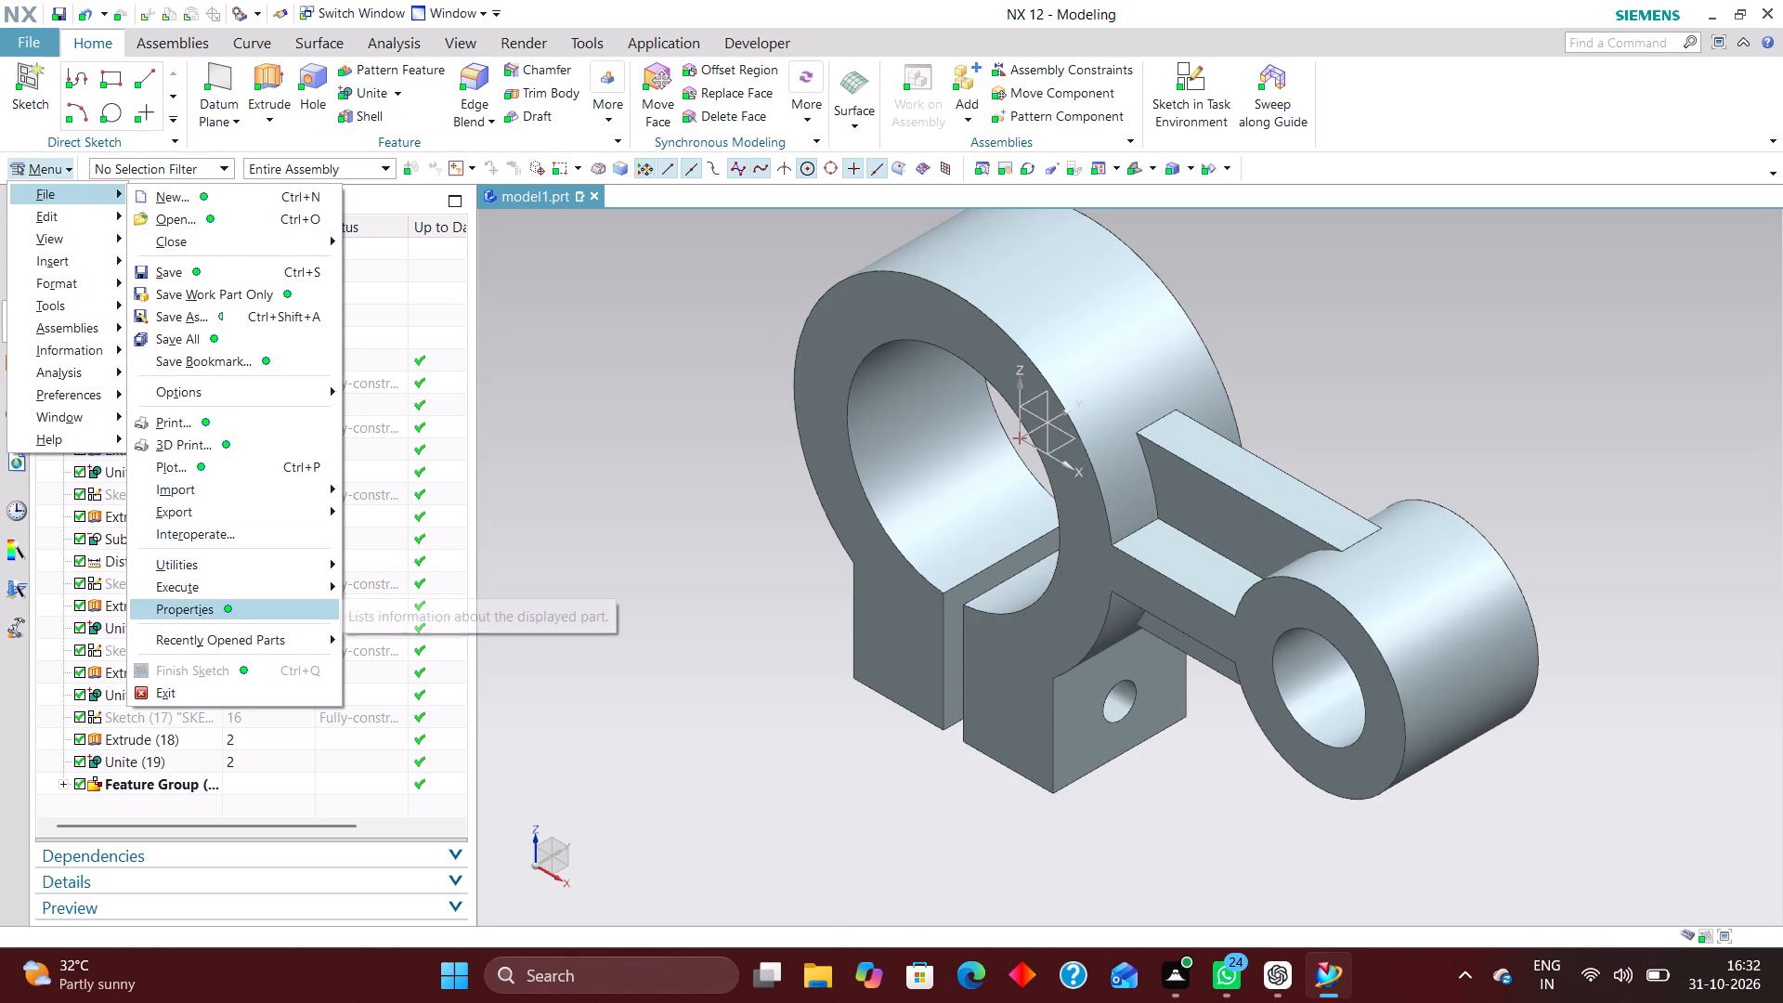
pyautogui.click(251, 604)
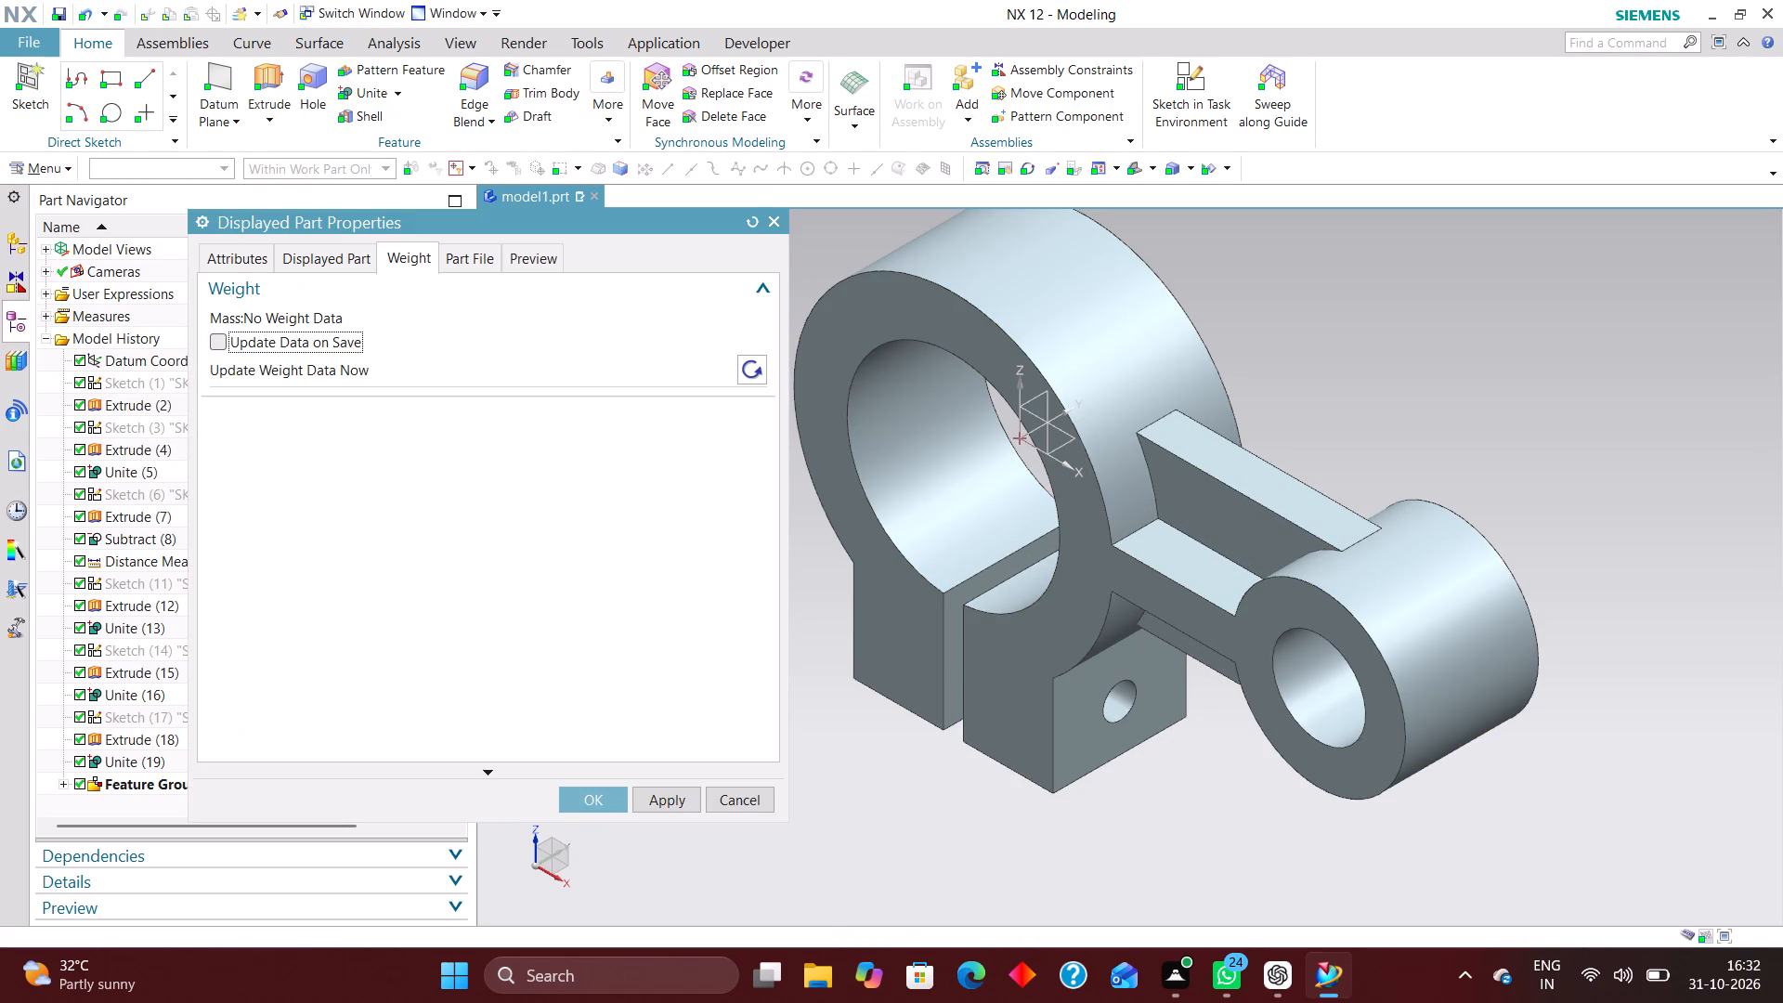
pyautogui.click(219, 342)
pyautogui.click(756, 365)
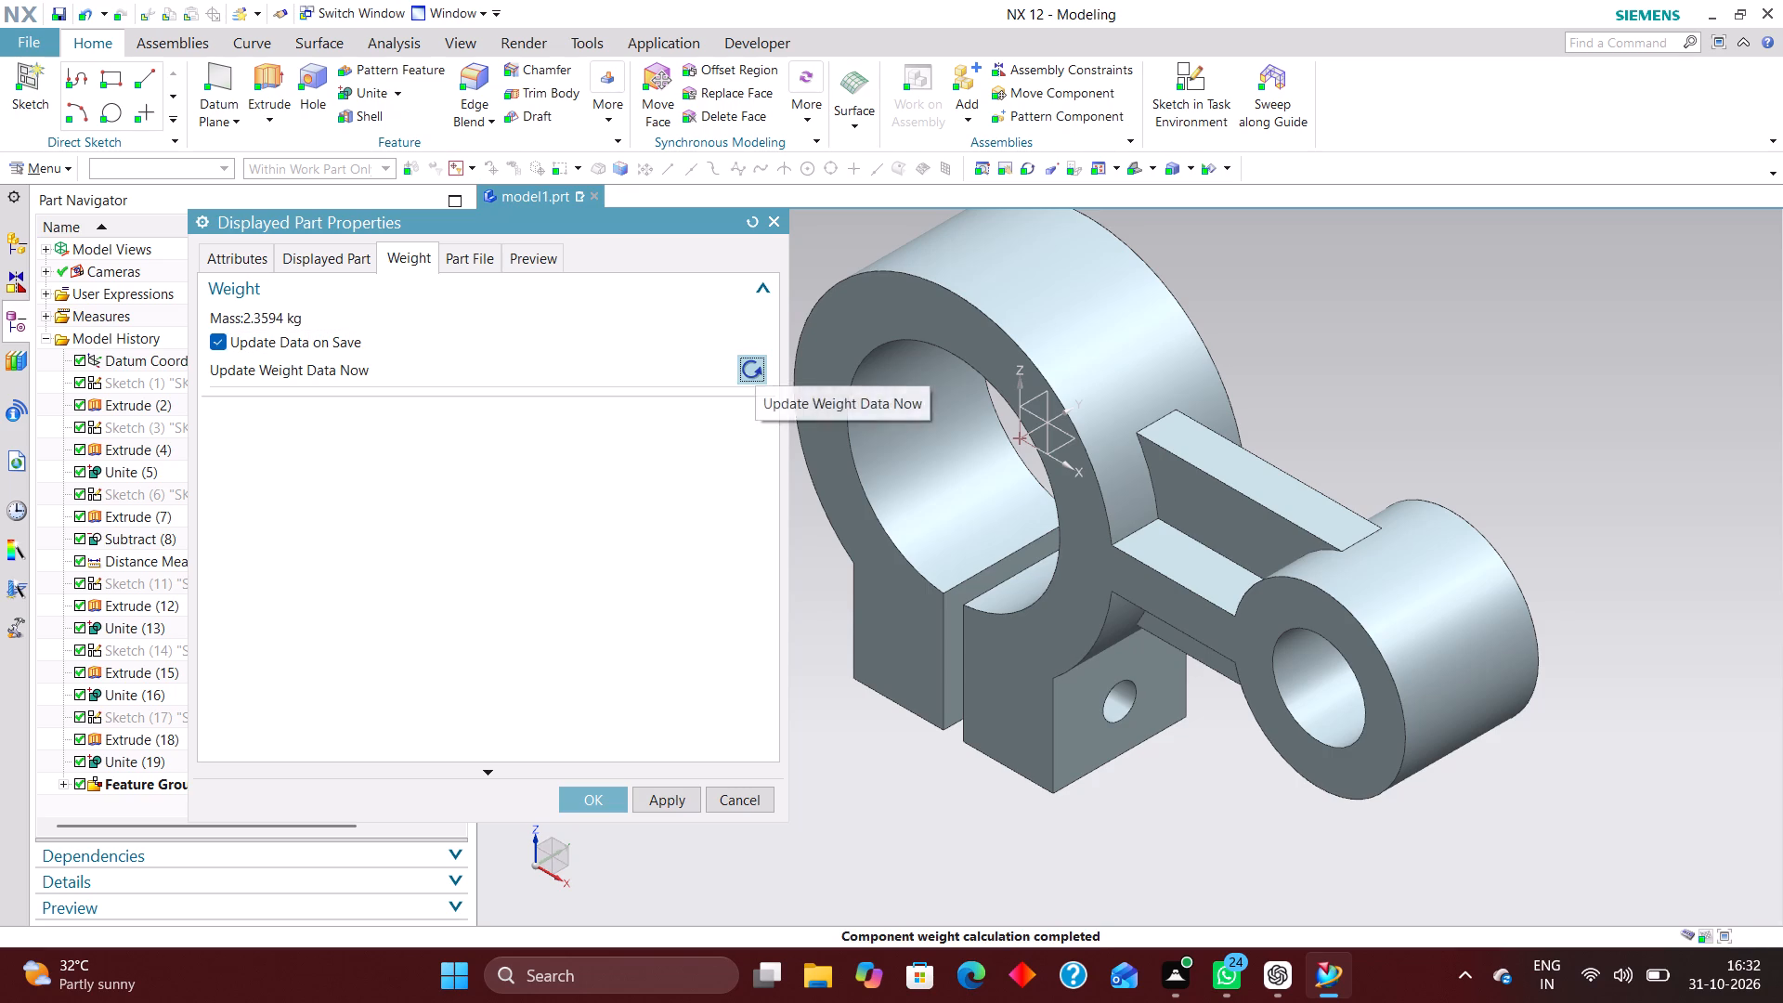
pyautogui.click(599, 799)
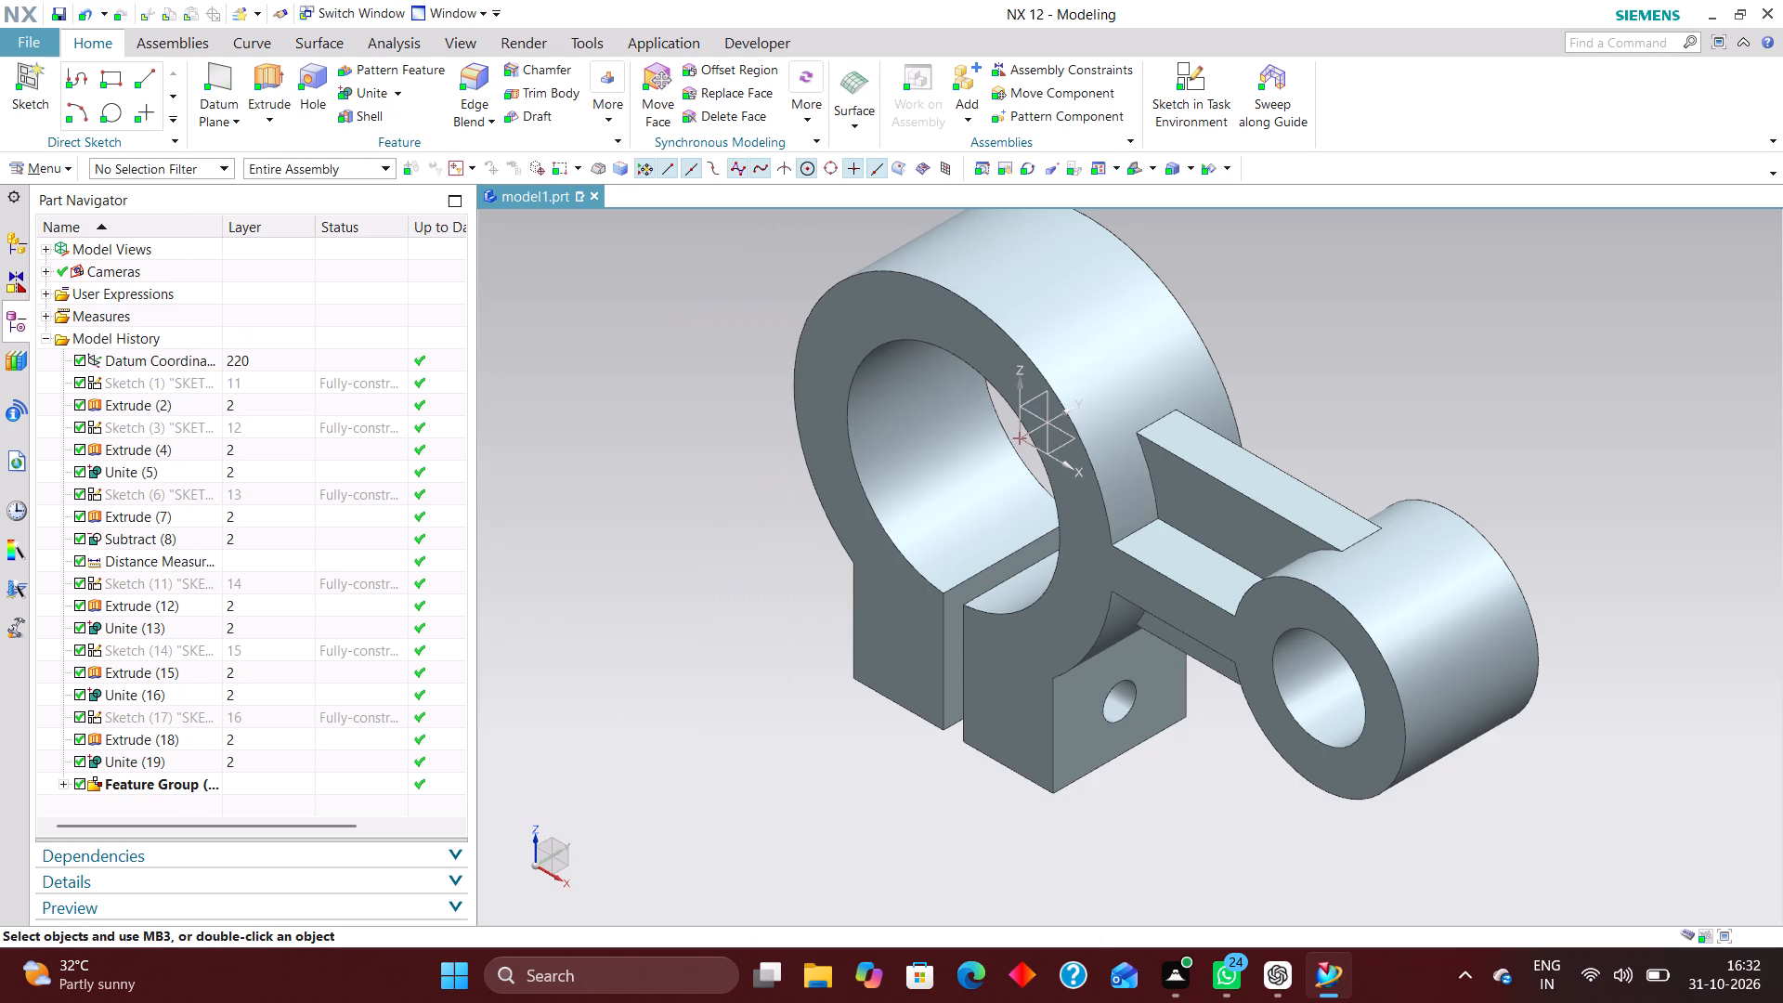
# Create a new object group containing the bracket's solid body, keeping the default group settings.
pyautogui.click(72, 176)
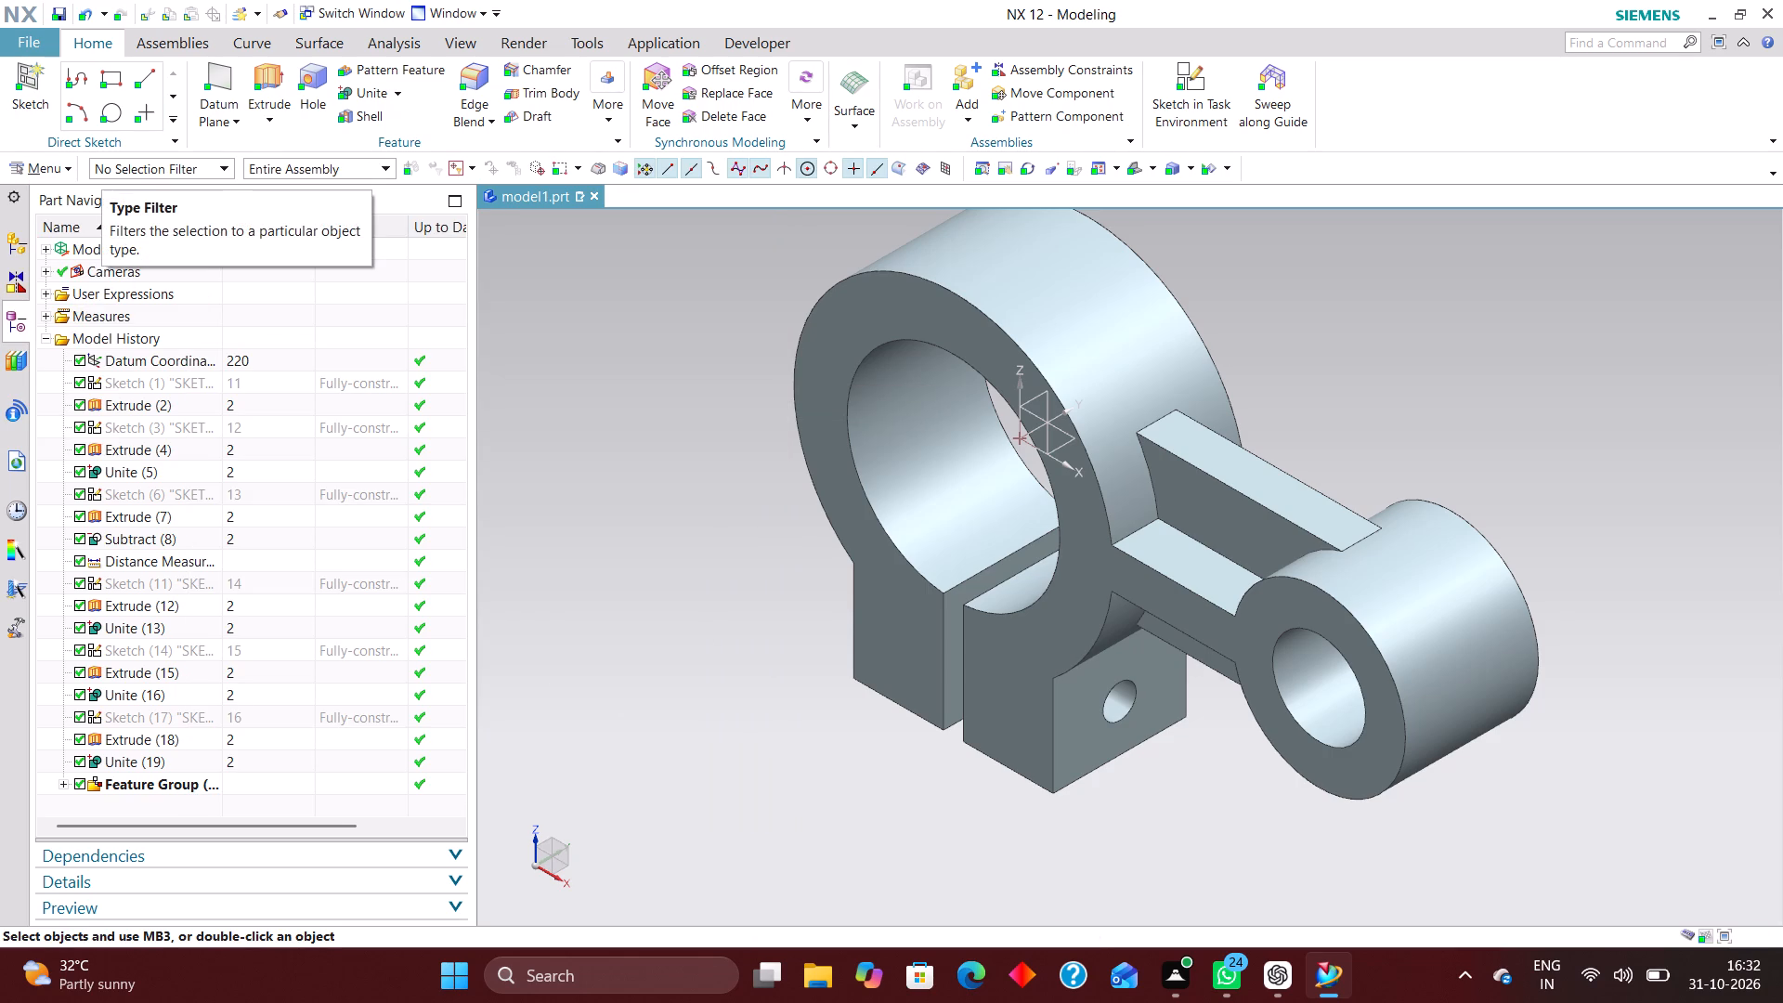
pyautogui.doubleClick(66, 168)
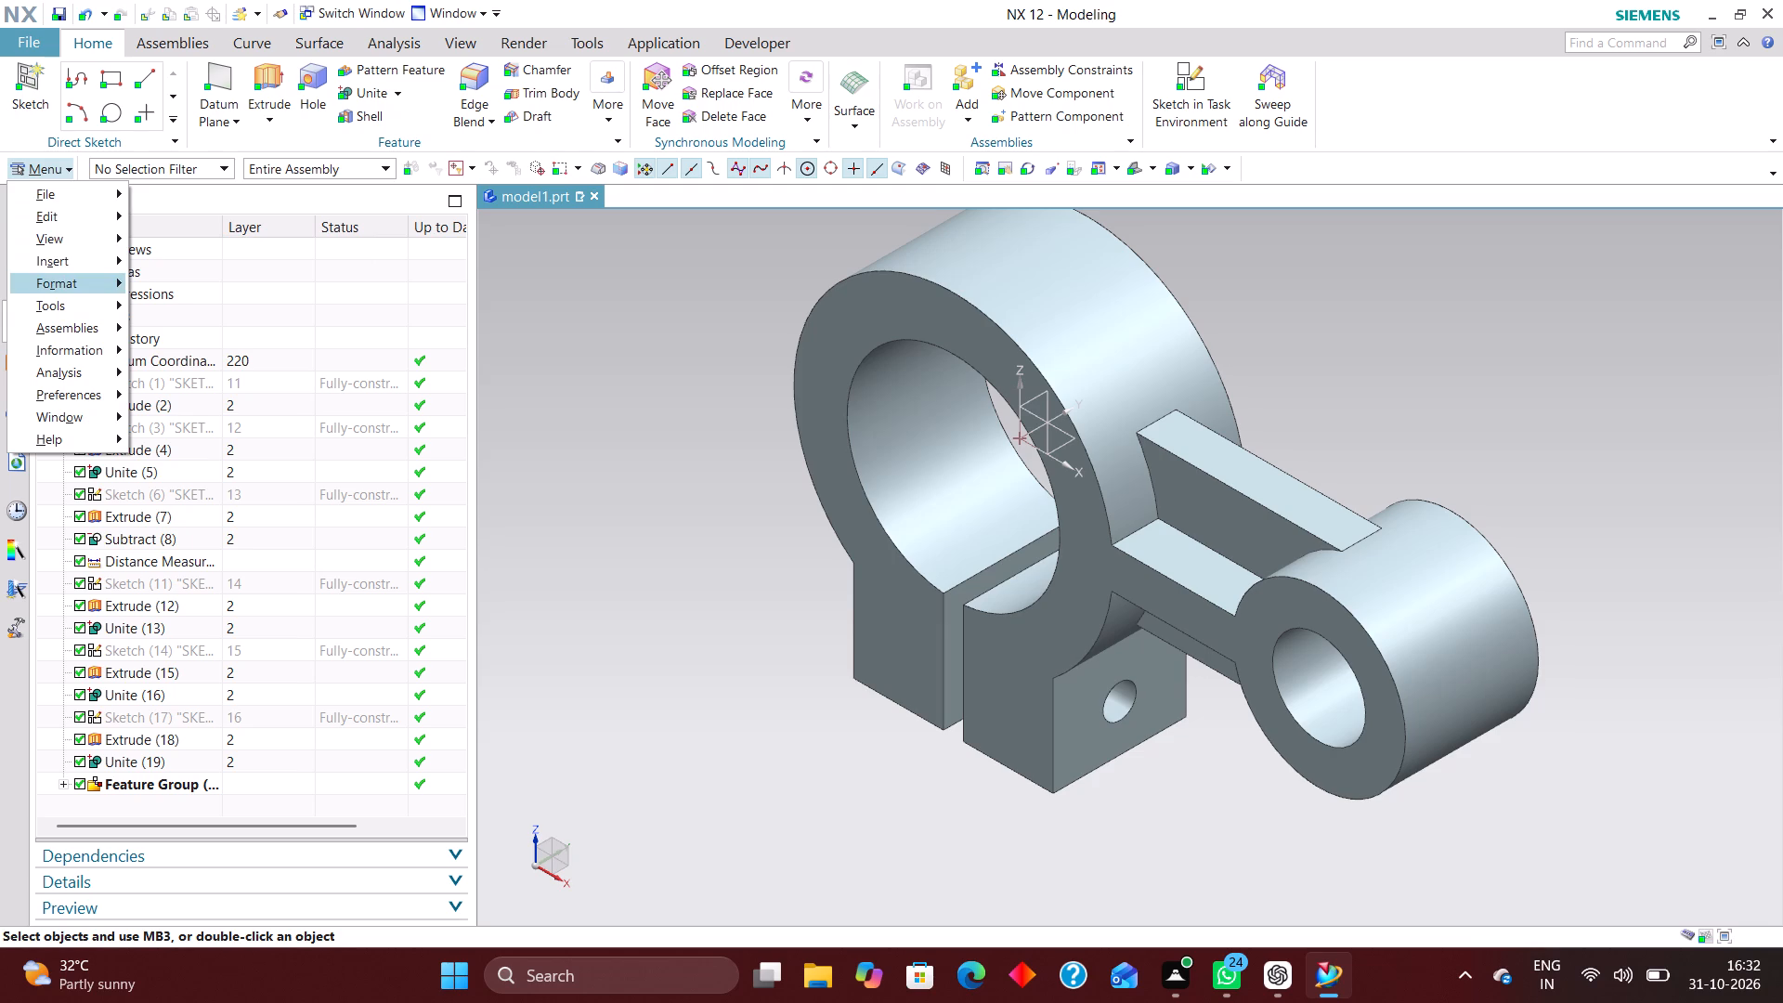
pyautogui.click(91, 283)
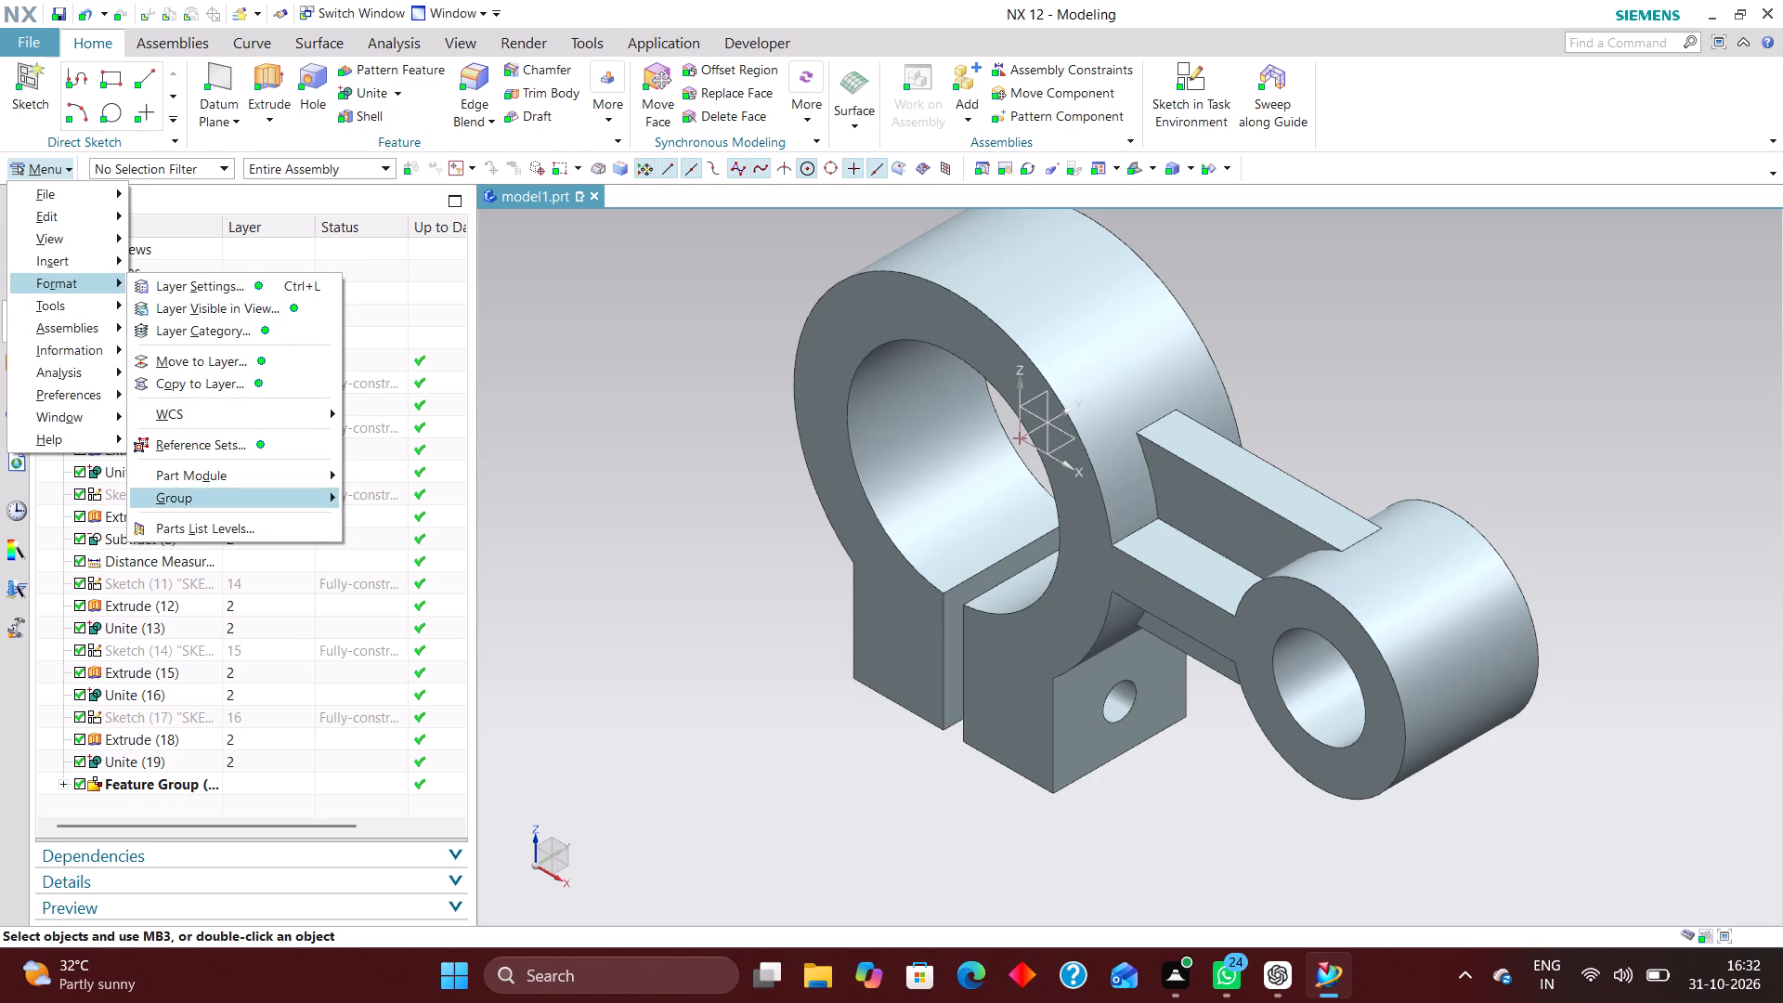
pyautogui.click(200, 499)
pyautogui.click(442, 499)
pyautogui.click(957, 343)
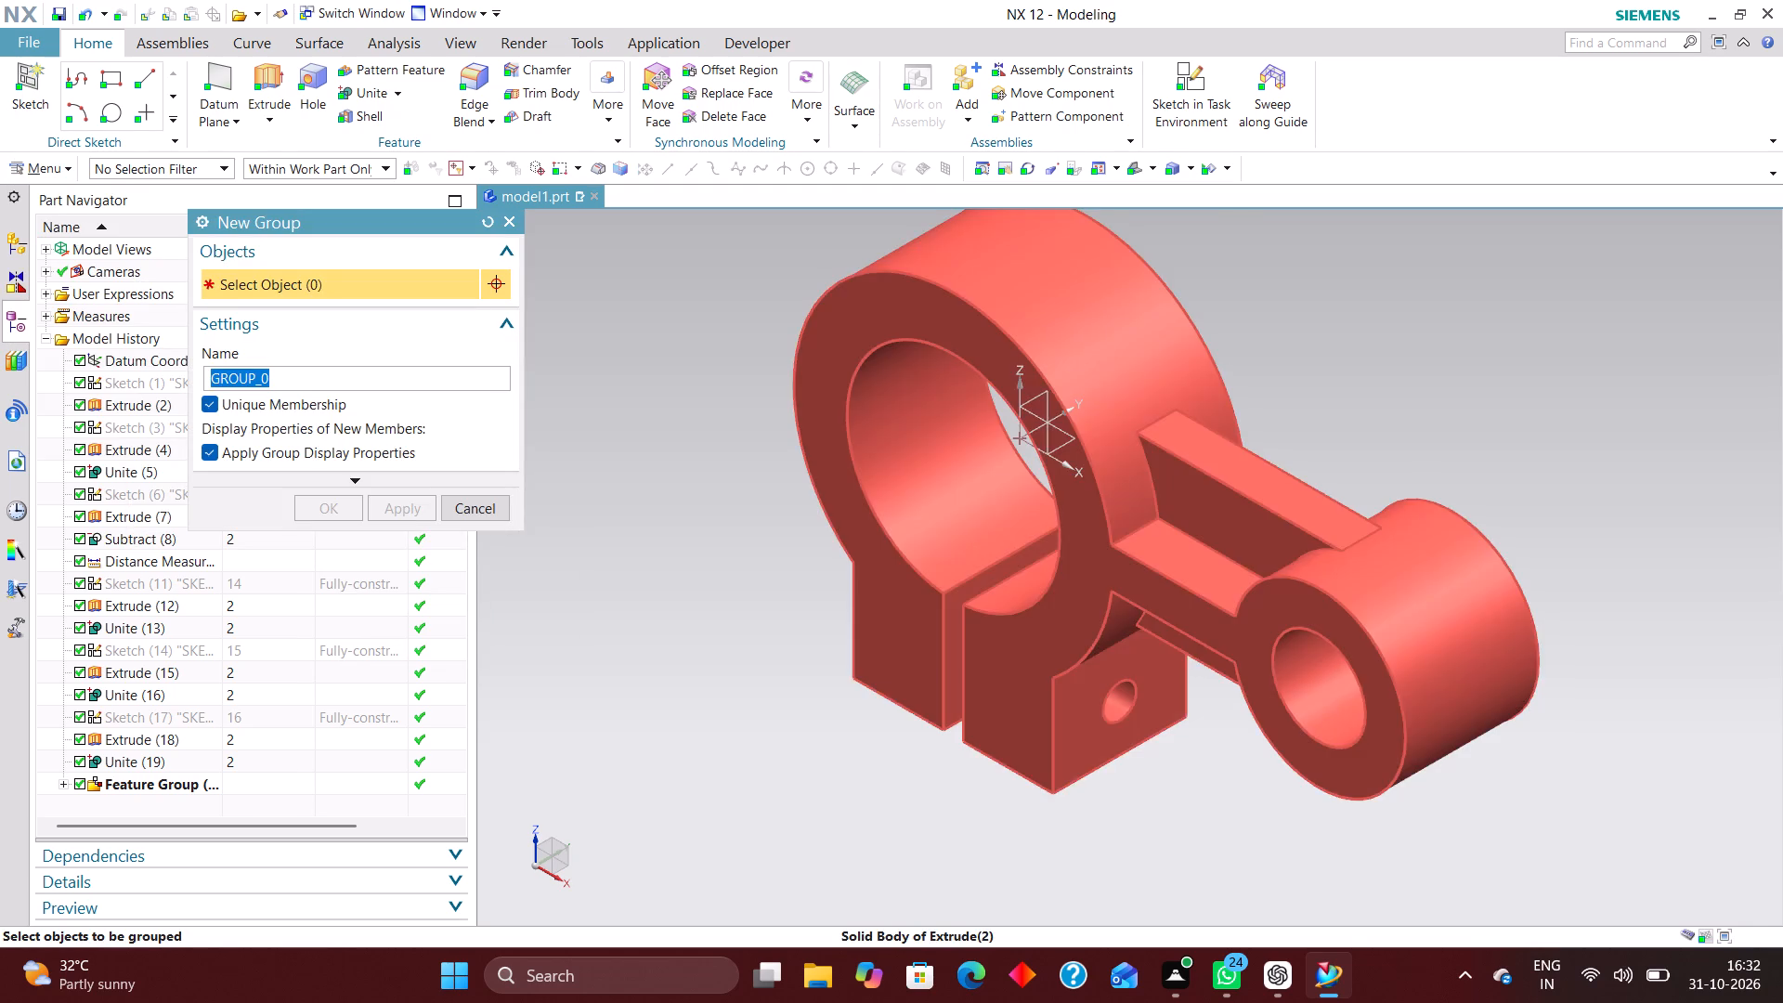
pyautogui.click(336, 509)
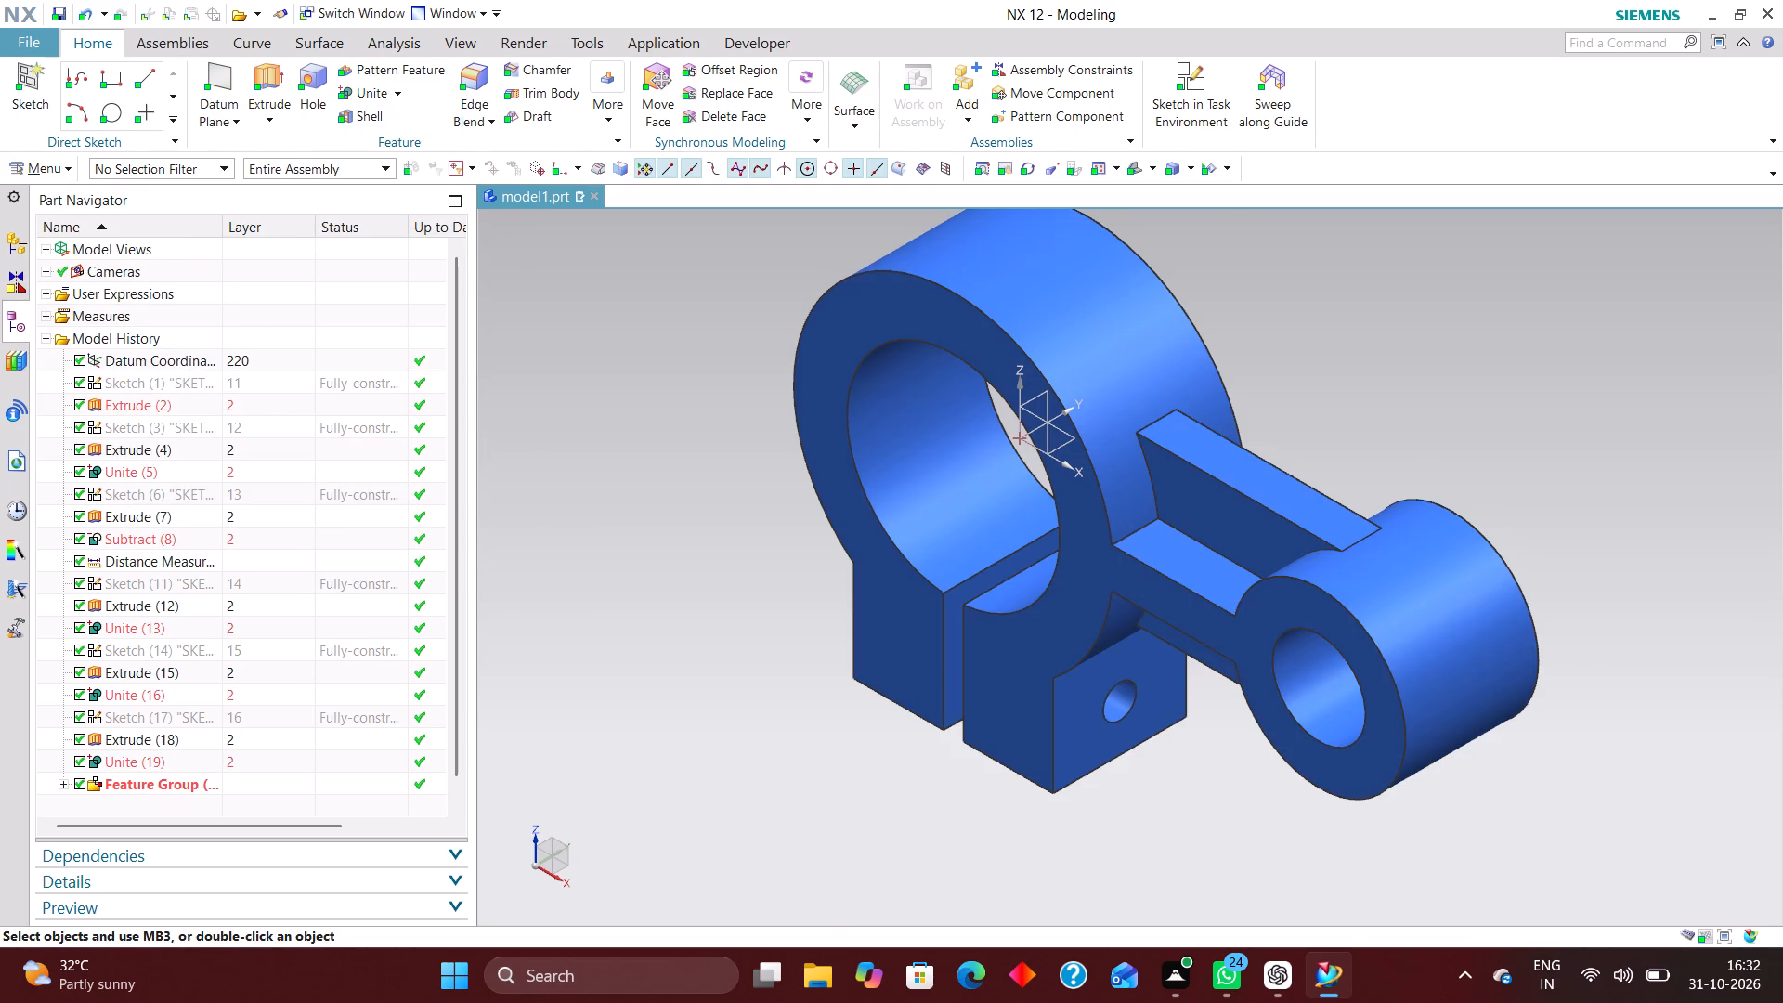
# Start a Part Cleanup and enable all the serious delete options, from Delete Unused Expressions through Delete Part Family Data.
pyautogui.click(58, 171)
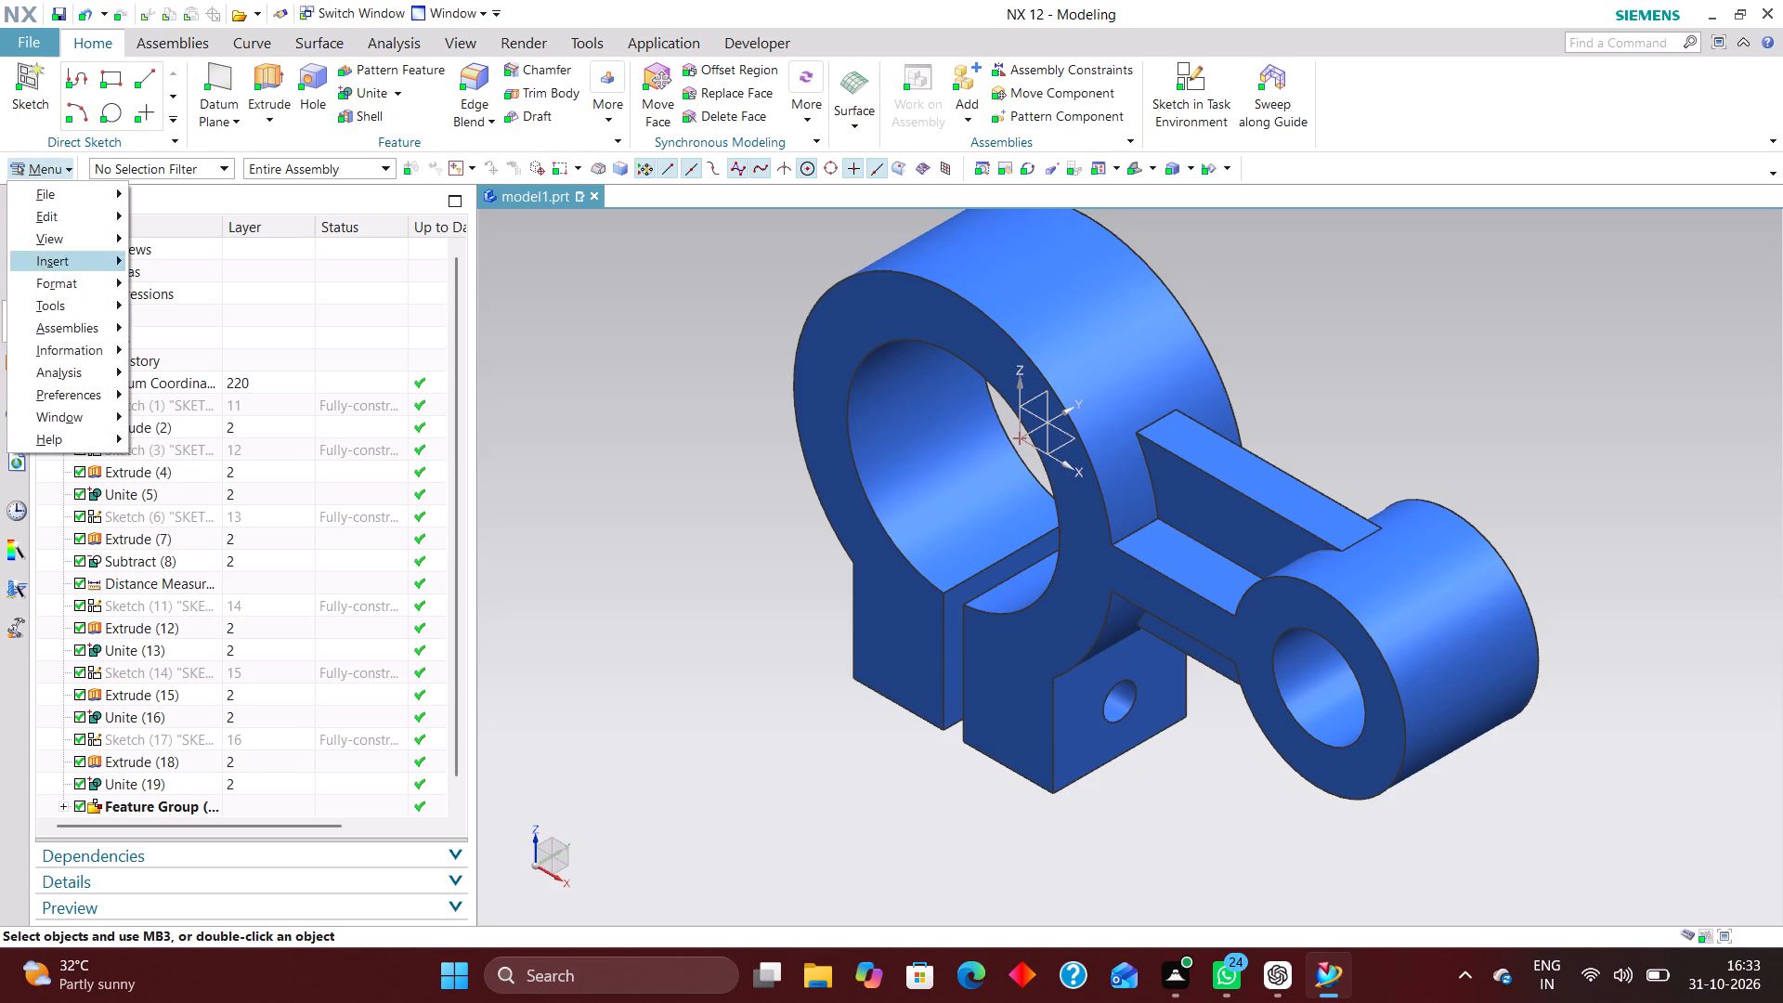
pyautogui.click(74, 199)
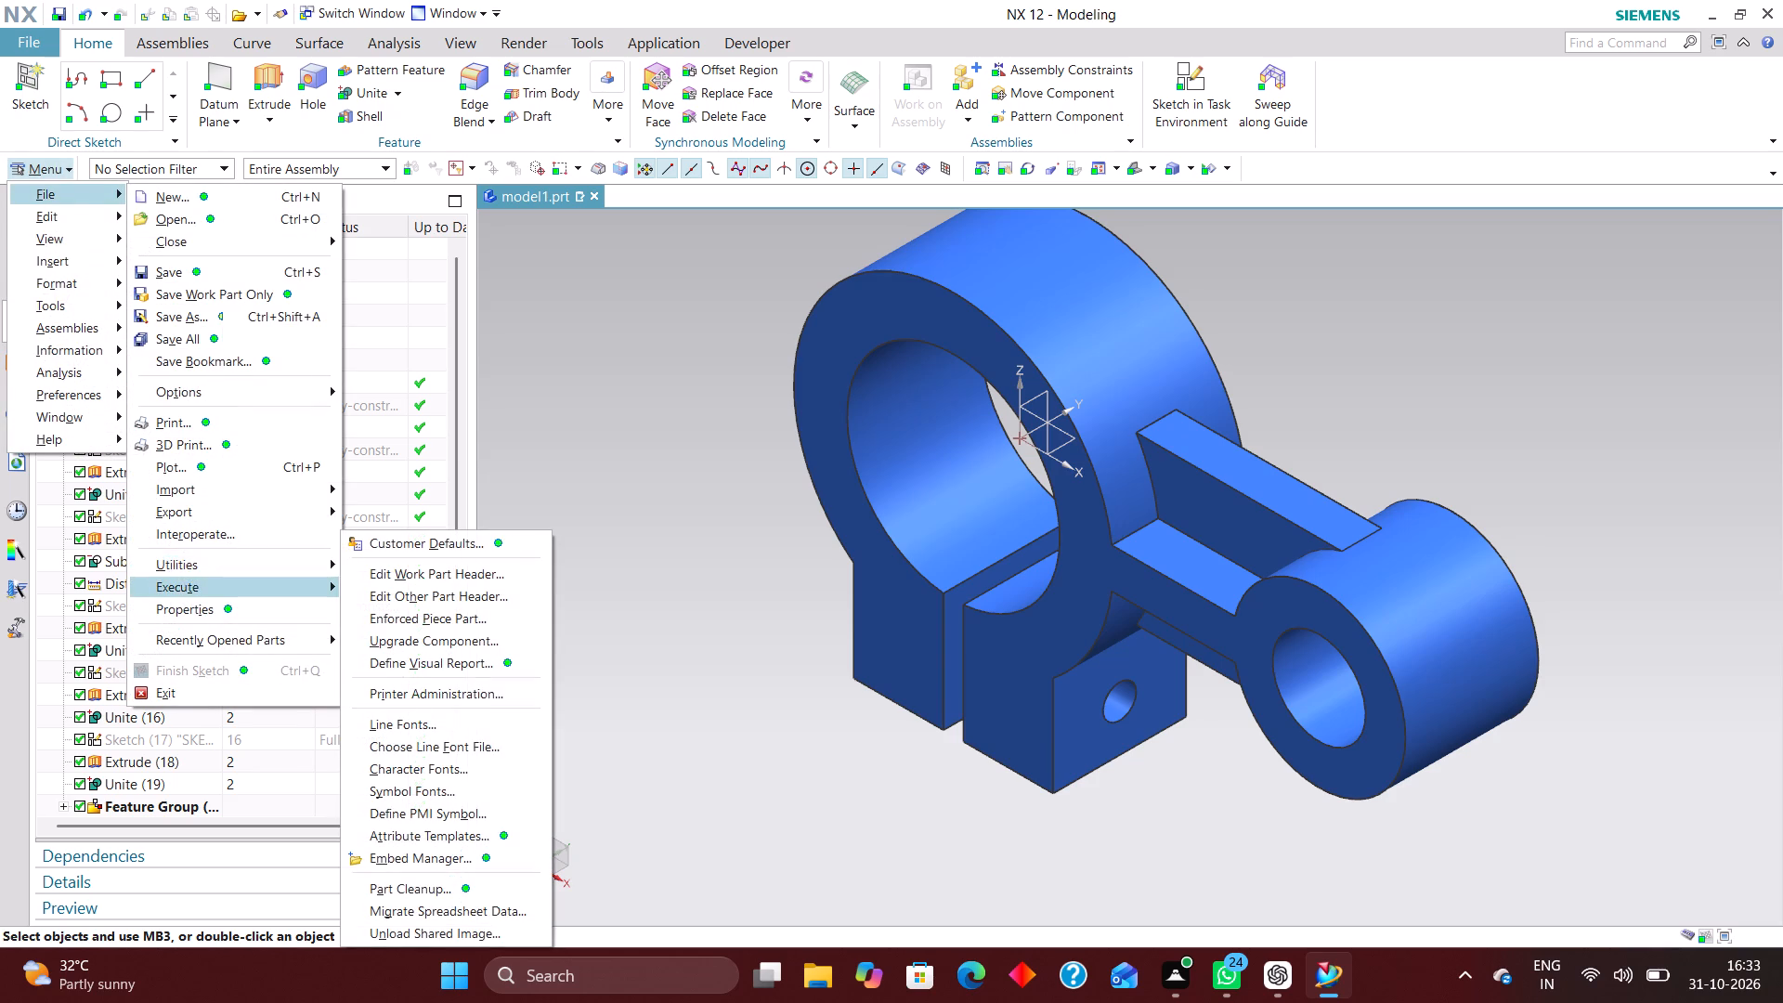
pyautogui.click(214, 567)
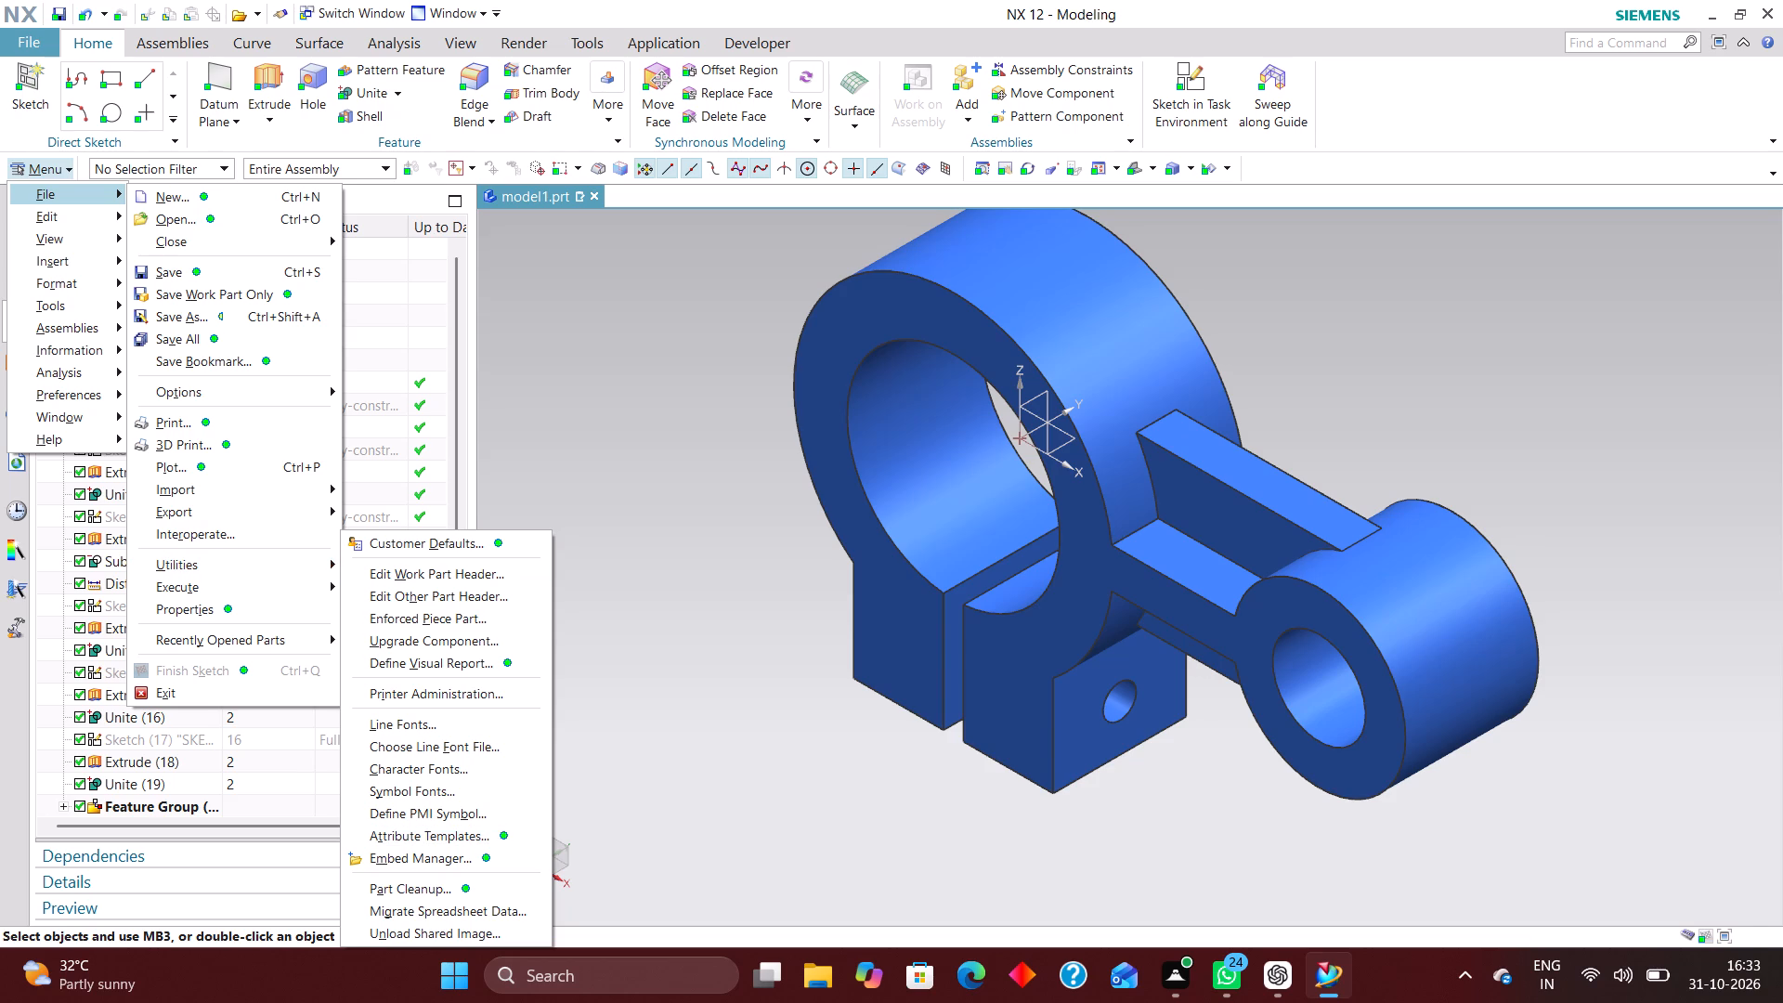
pyautogui.click(449, 889)
pyautogui.scroll(-5, 262, 495)
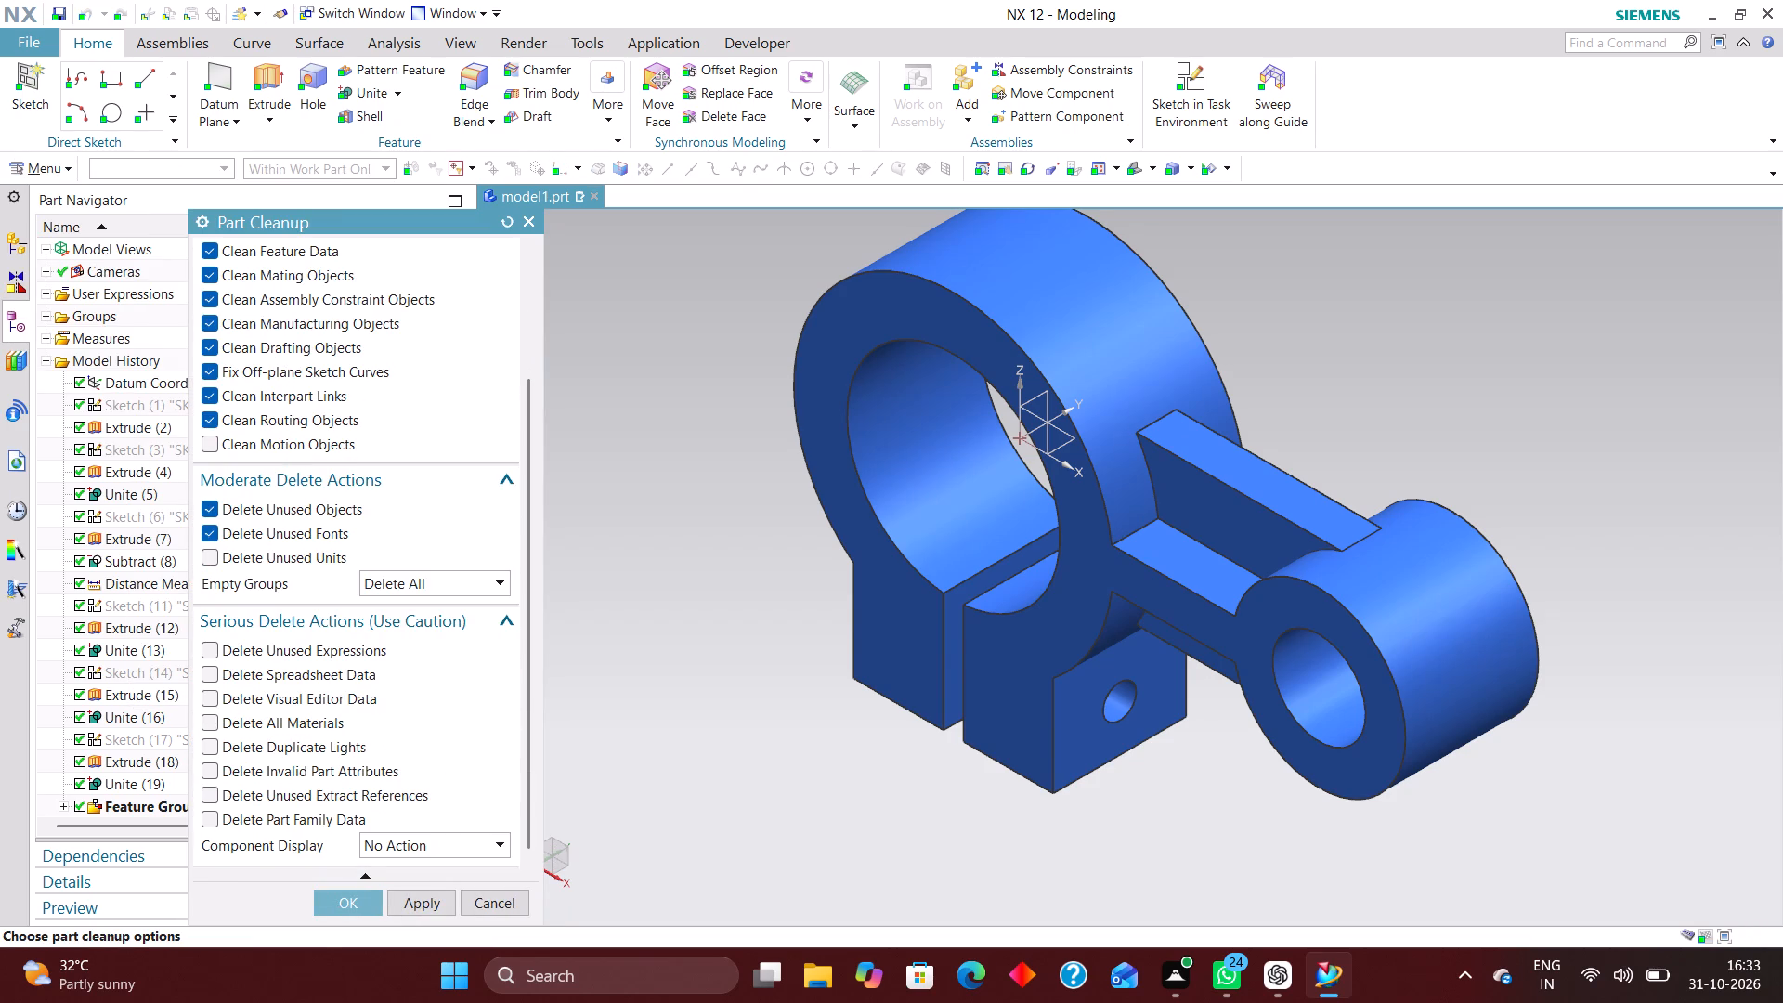
pyautogui.click(267, 648)
pyautogui.click(267, 668)
pyautogui.click(282, 697)
pyautogui.click(280, 722)
pyautogui.click(267, 749)
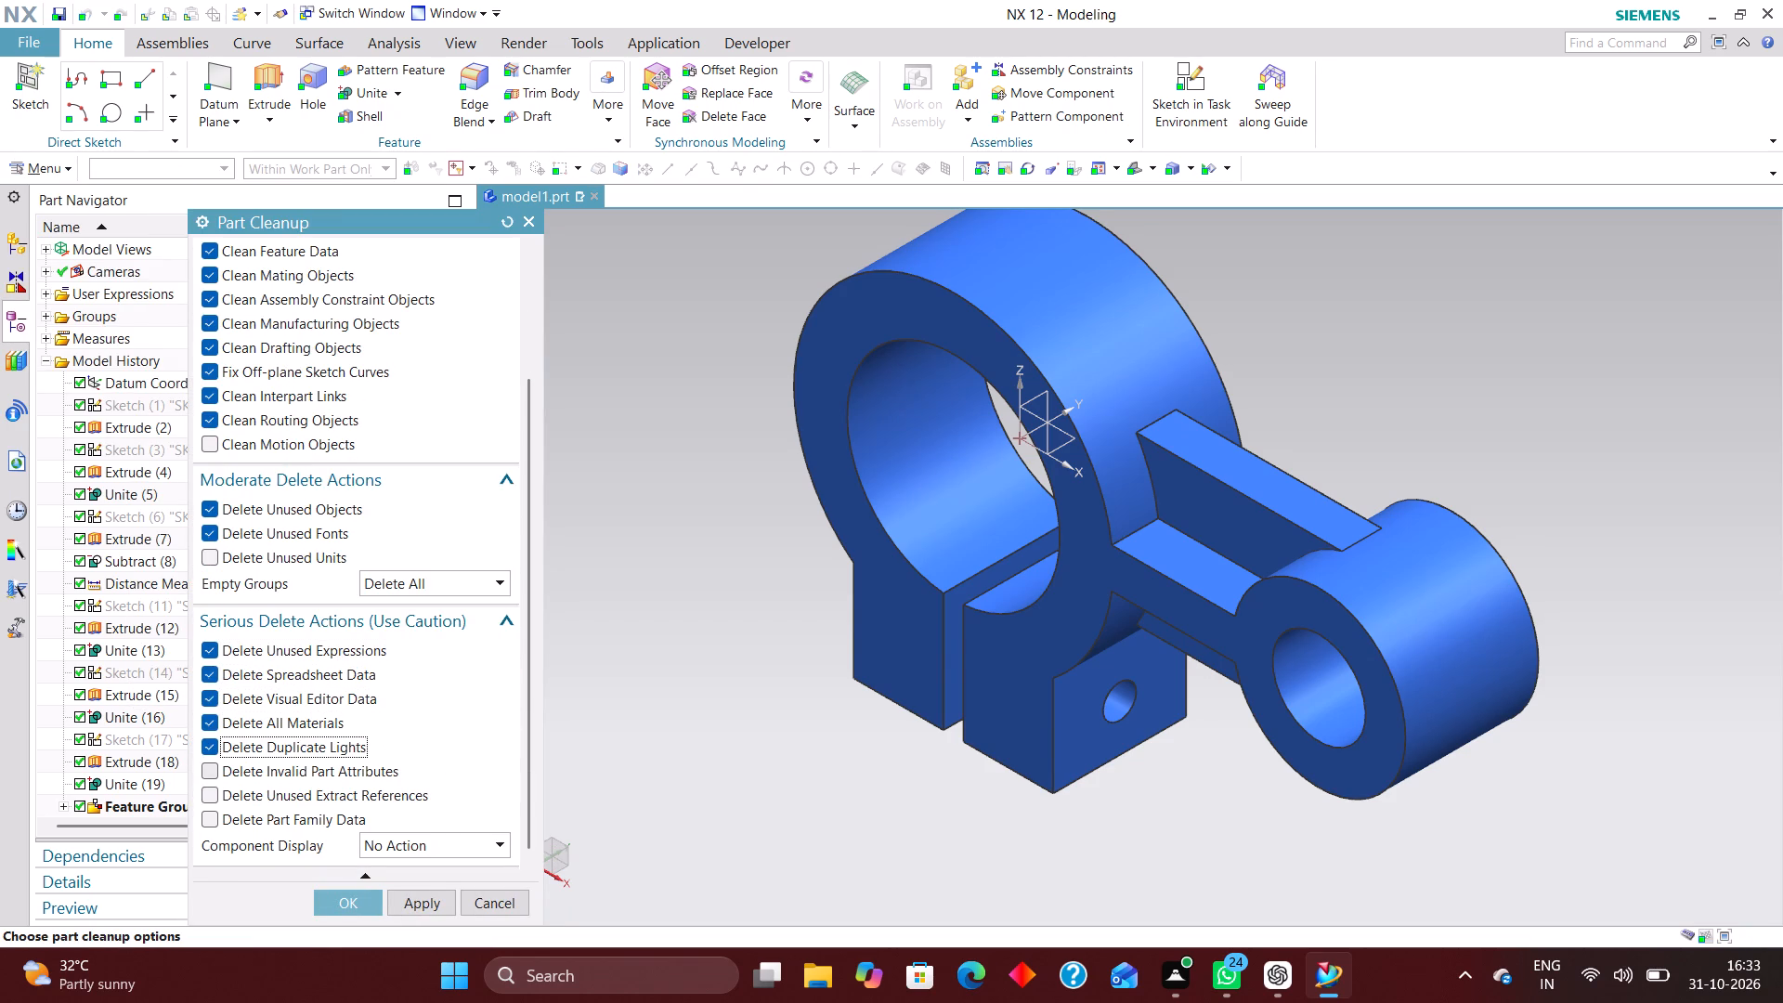
pyautogui.click(260, 766)
pyautogui.click(255, 790)
pyautogui.click(250, 809)
# Set the cleanup's Component Display to Remove All Changes, include Delete Unused Units, and run the part cleanup.
pyautogui.click(436, 844)
pyautogui.click(426, 913)
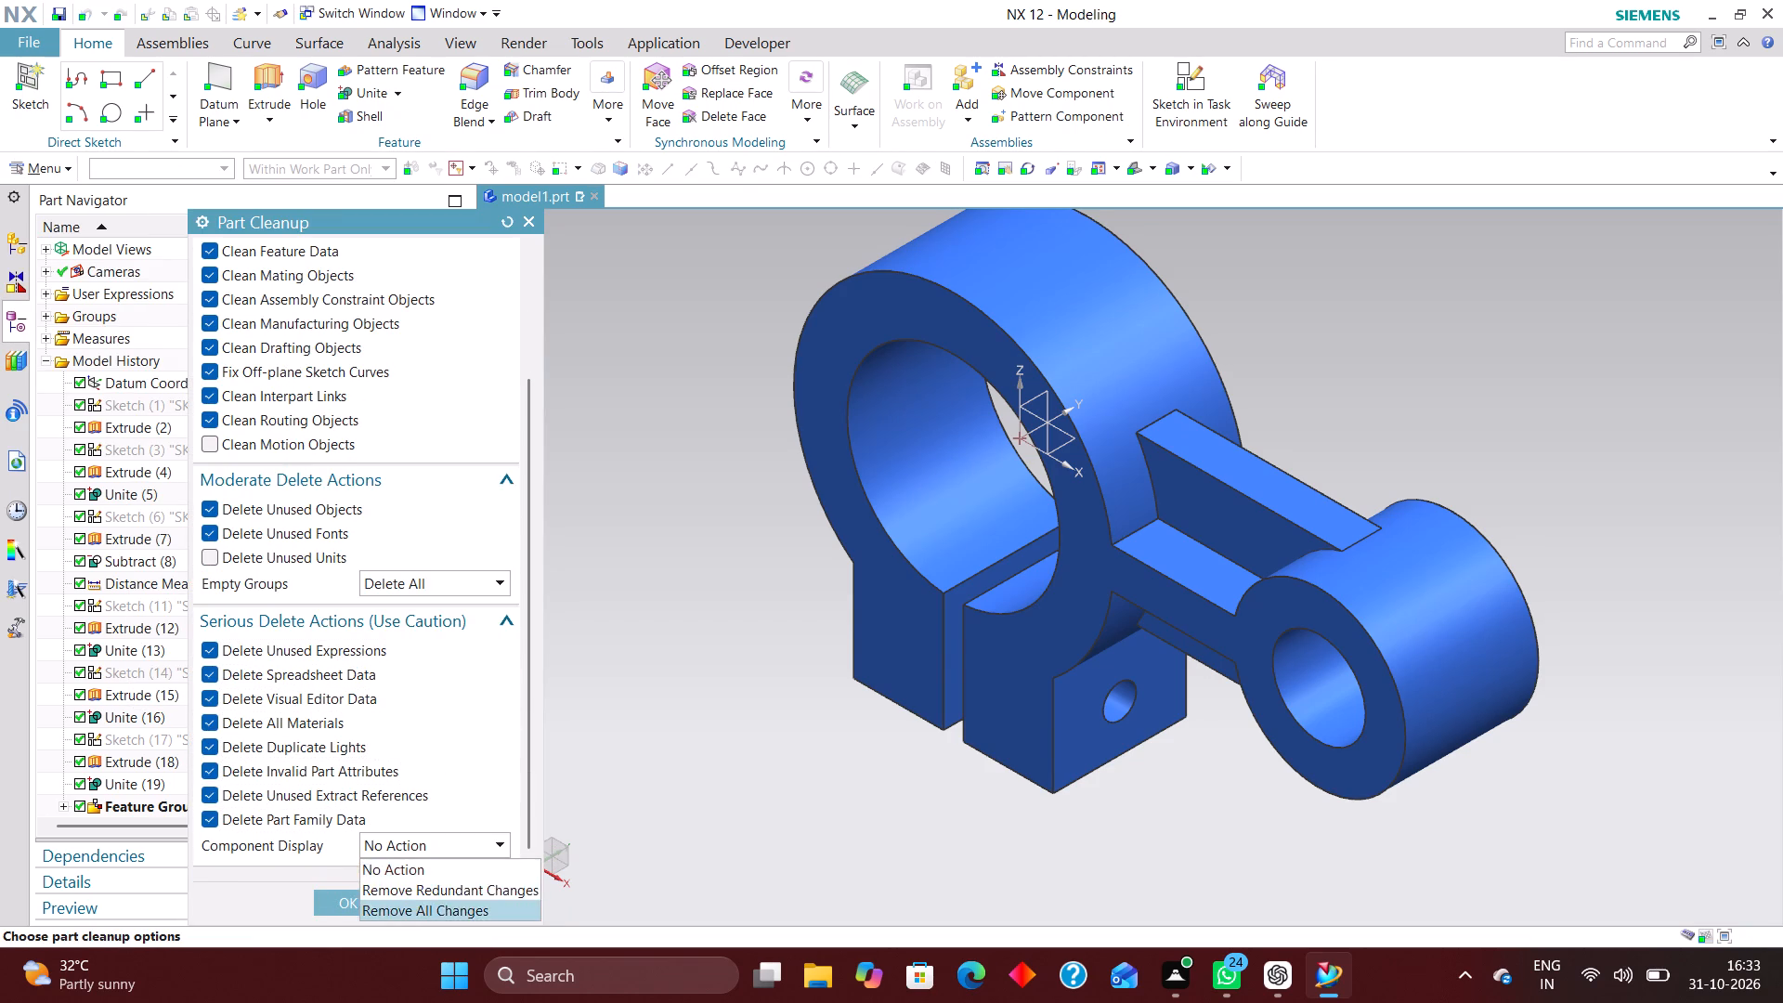
pyautogui.click(238, 553)
pyautogui.click(365, 901)
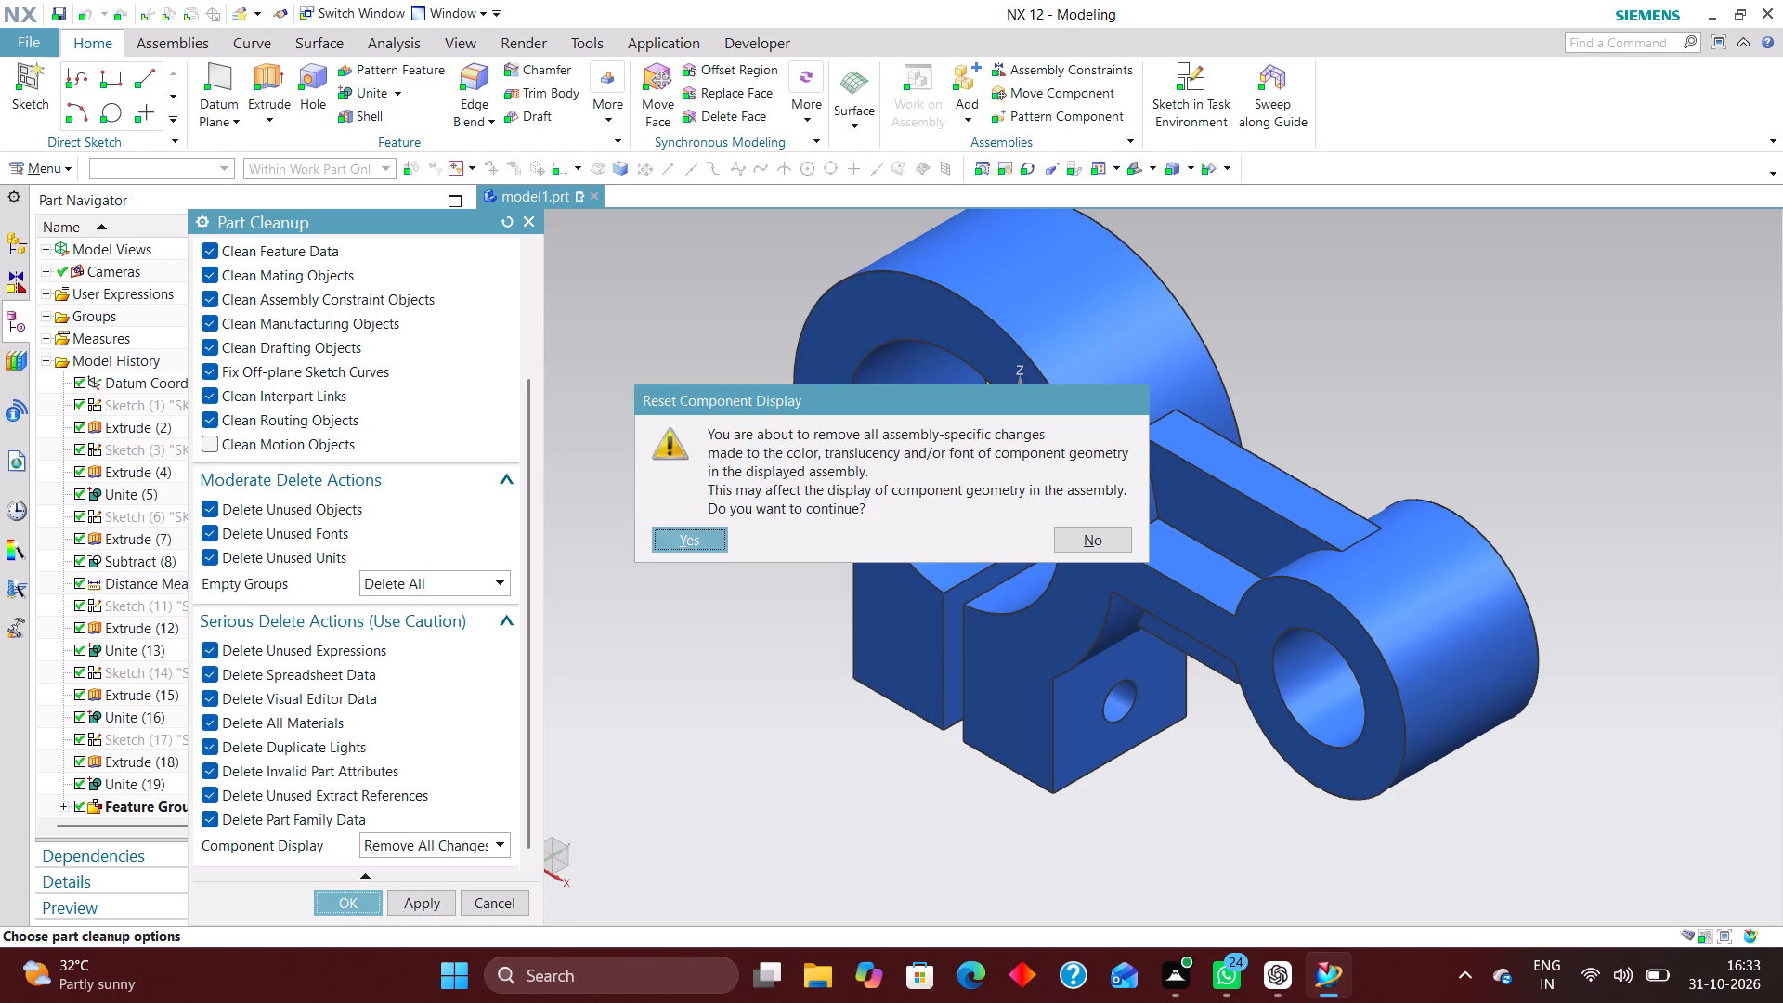
pyautogui.click(659, 536)
pyautogui.click(688, 518)
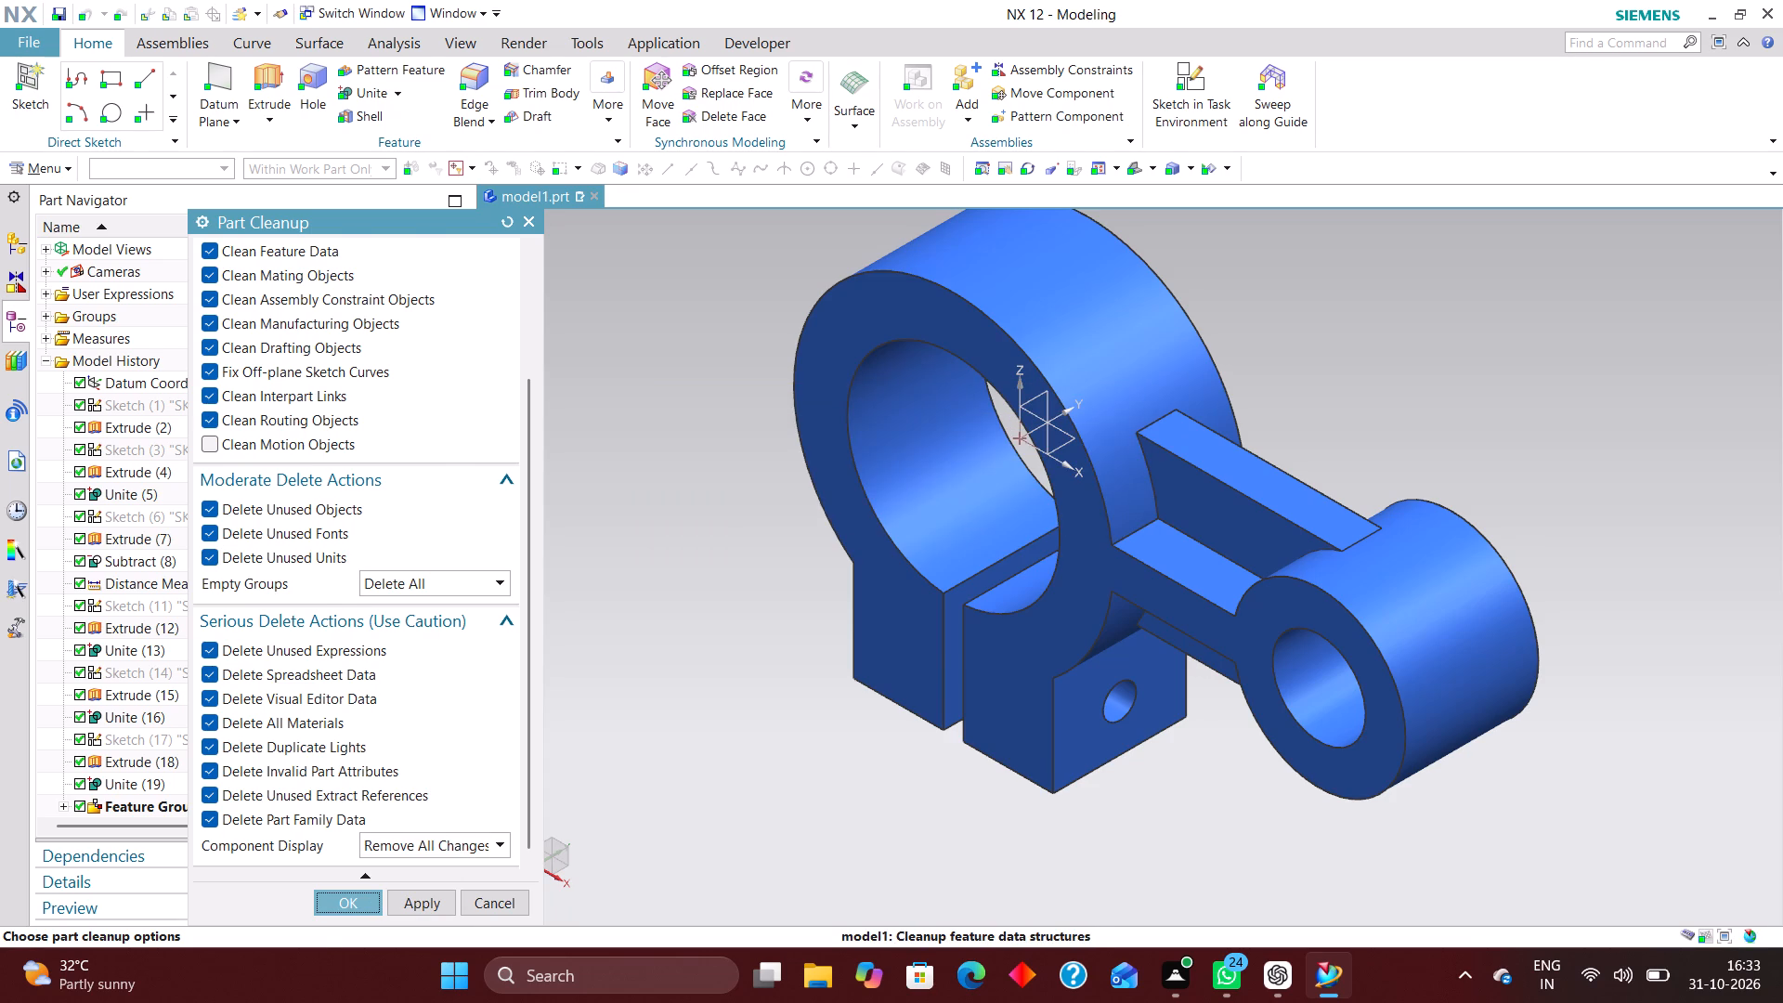
# Add a new reference set with the default name and include the bracket's solid body in it.
pyautogui.click(64, 172)
pyautogui.click(102, 289)
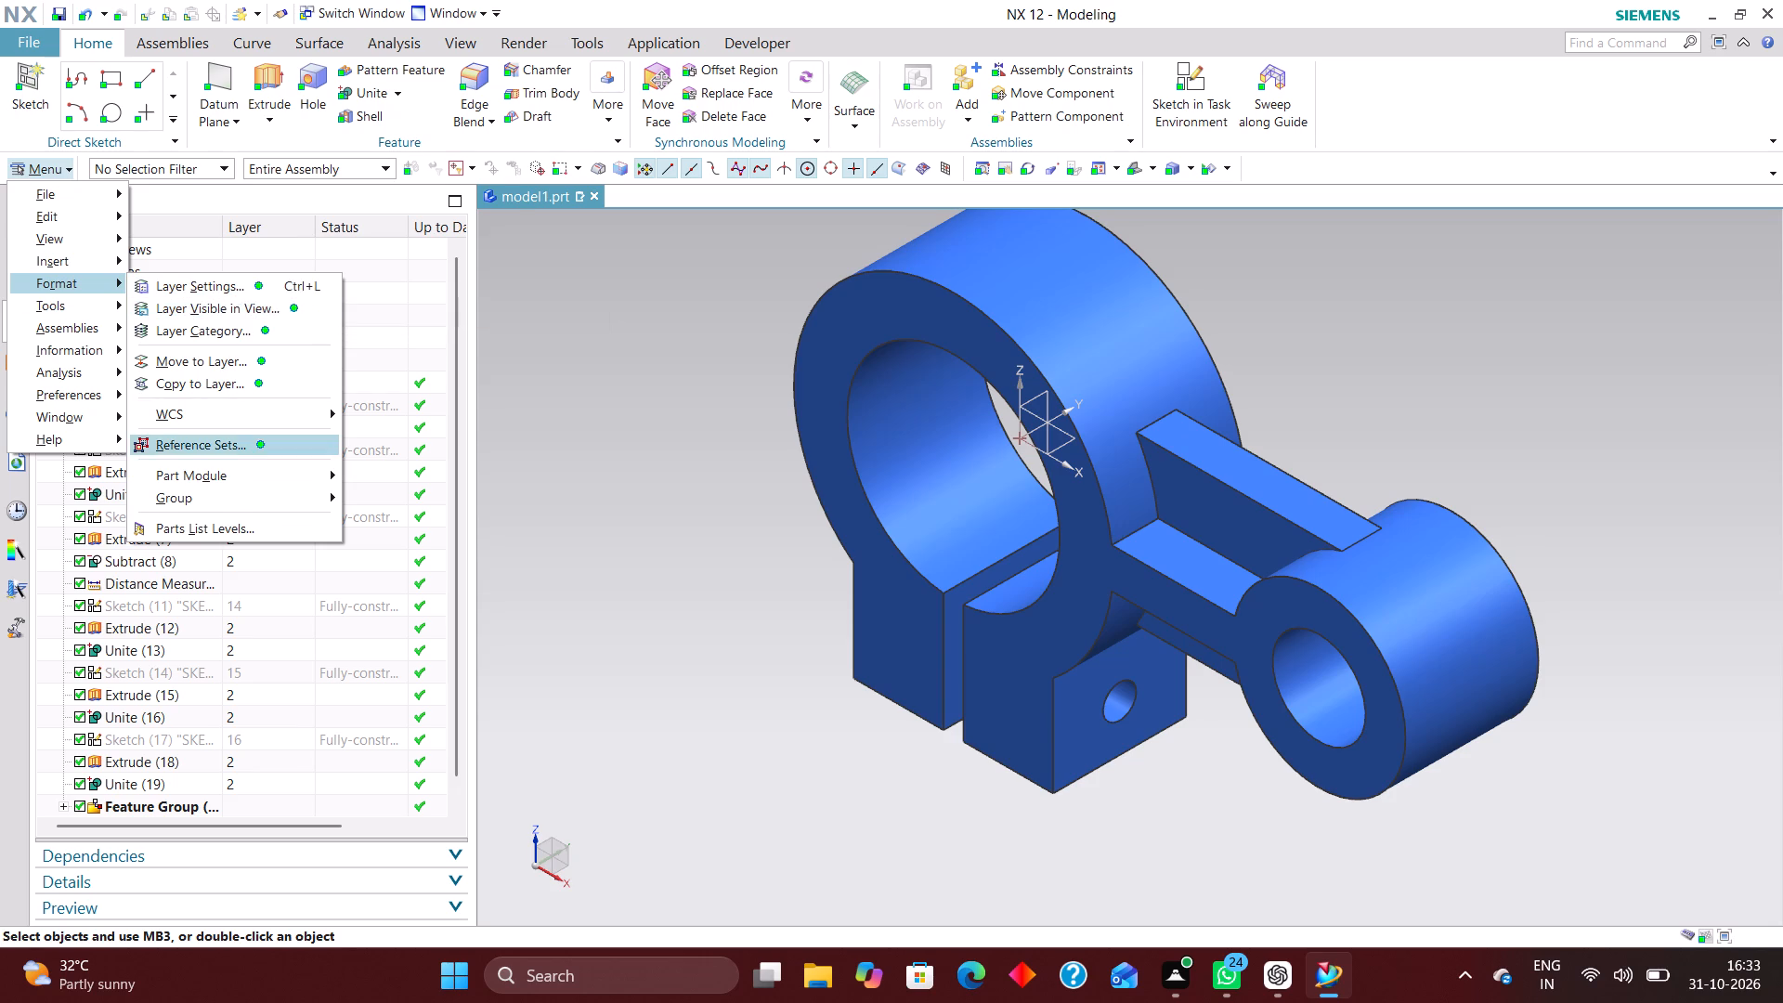
pyautogui.click(254, 447)
pyautogui.click(498, 345)
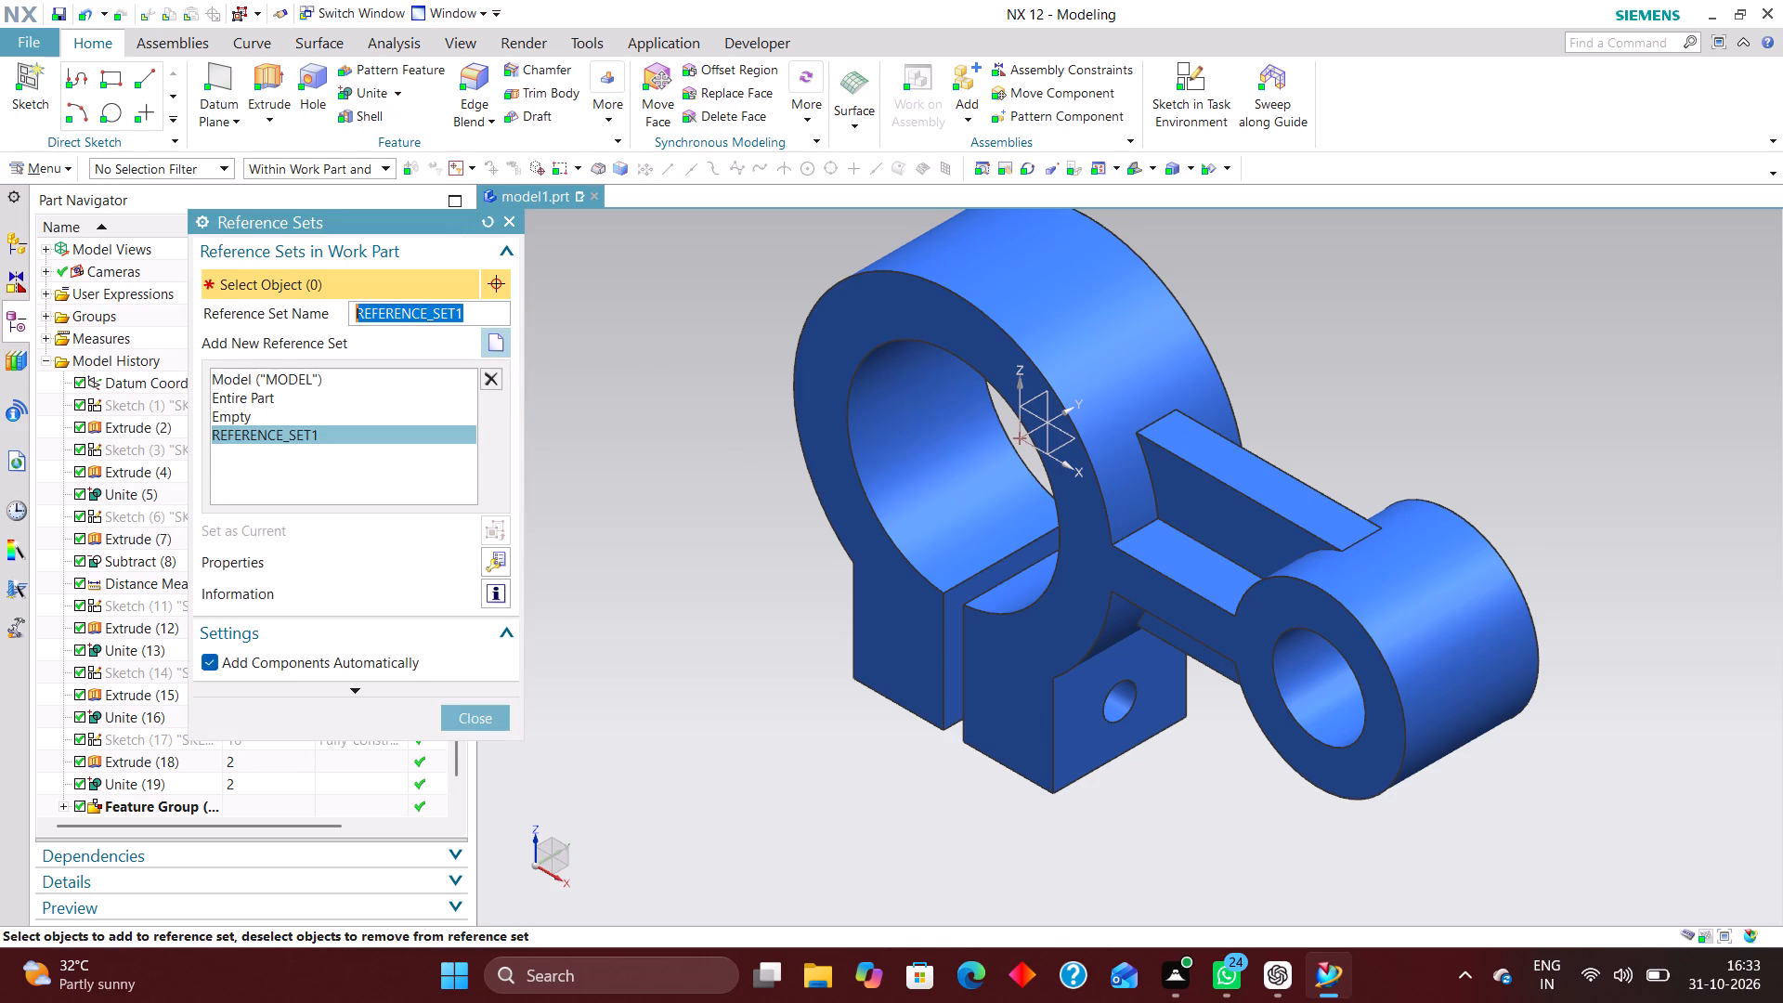
pyautogui.click(1035, 336)
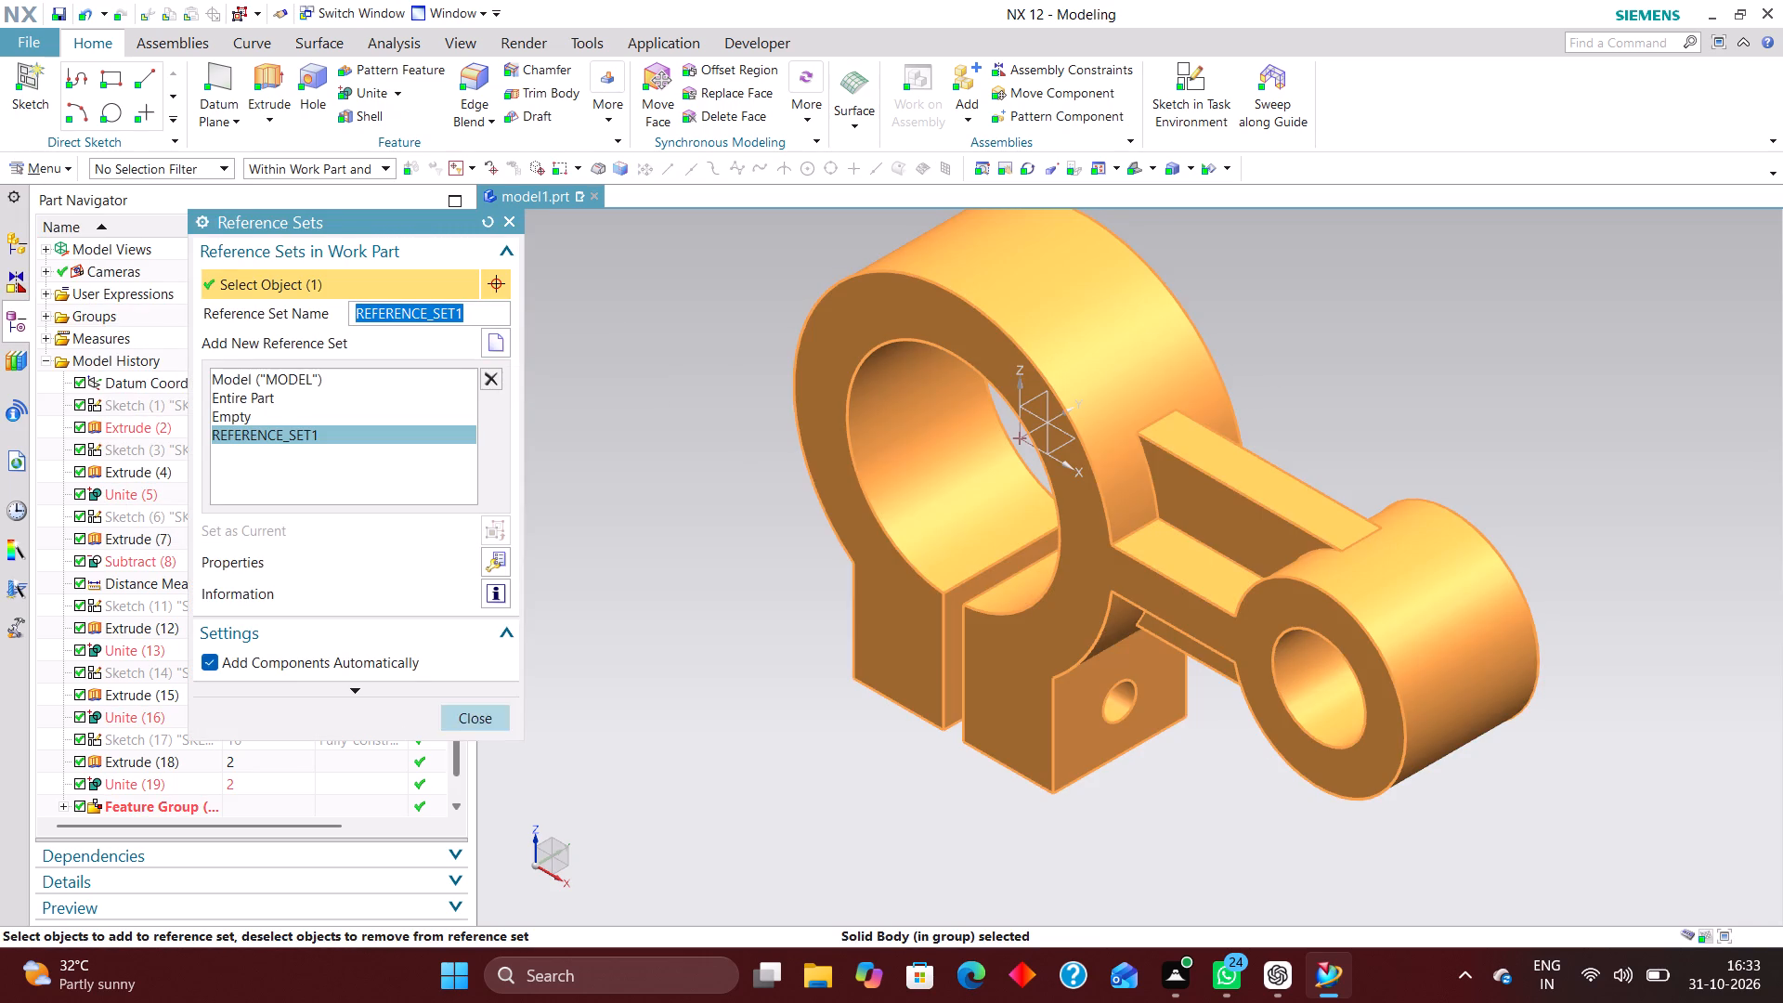
pyautogui.click(470, 713)
# Define a product interface object from the bracket's main ring, with the object type left on Automatic.
pyautogui.click(52, 171)
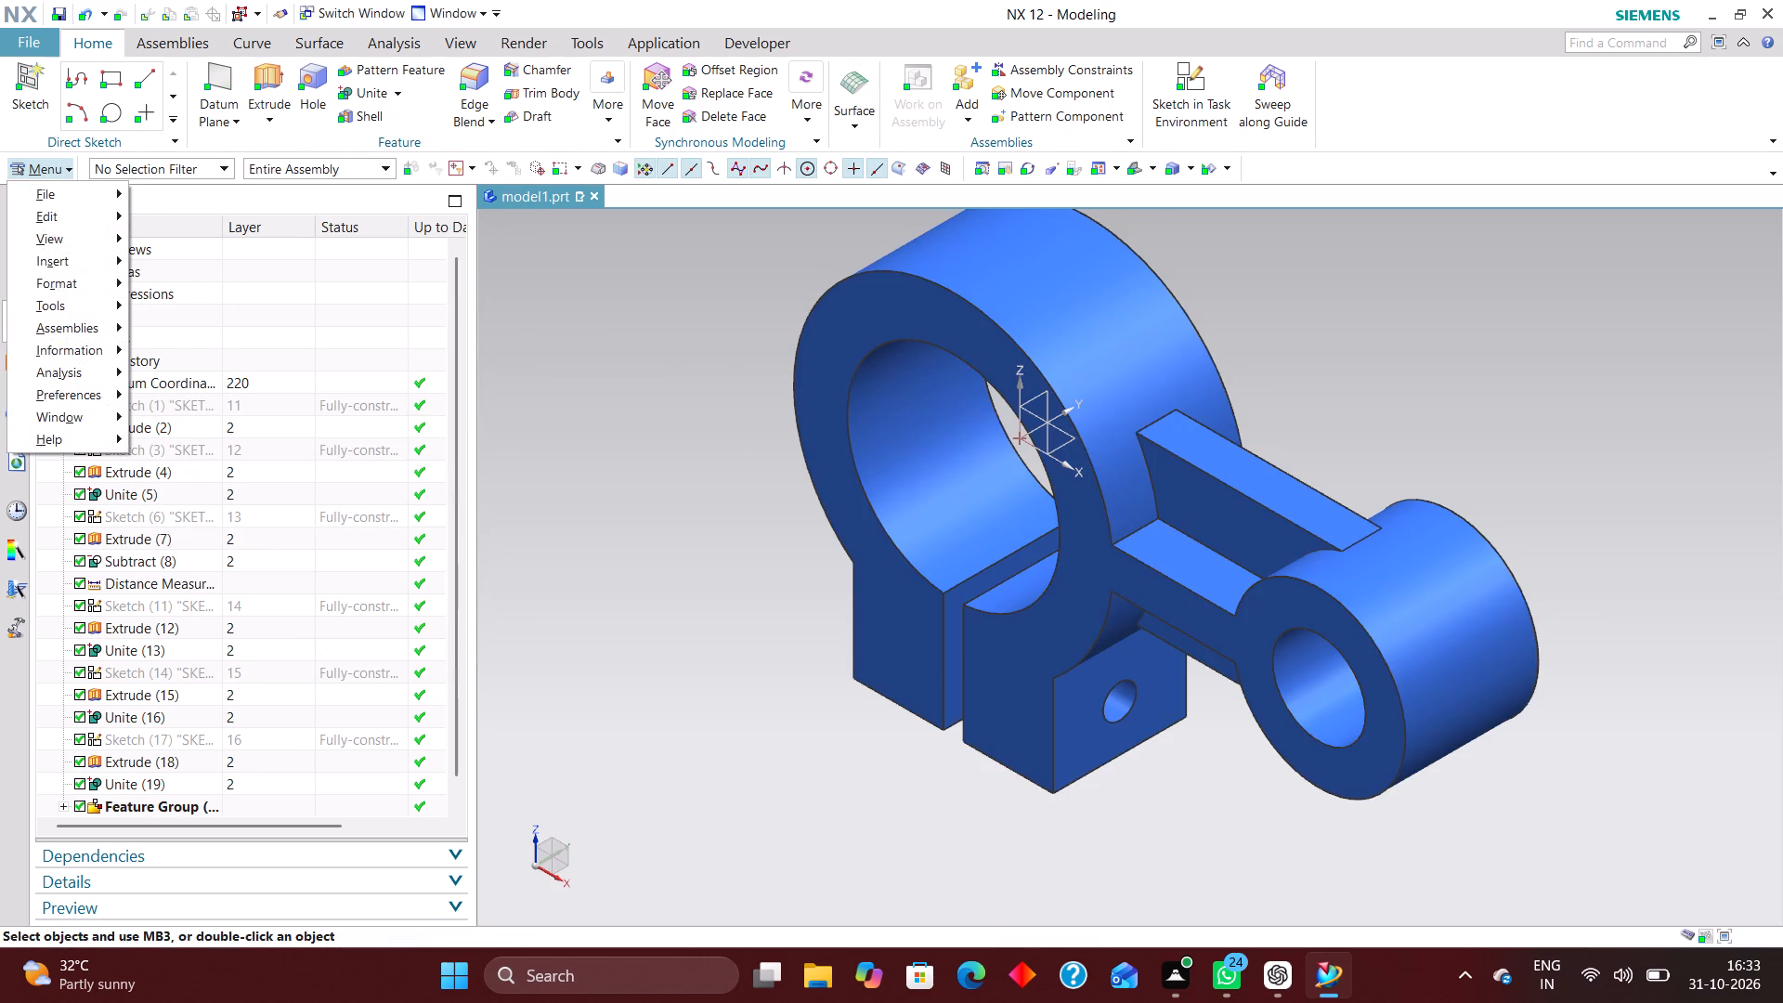
pyautogui.click(91, 311)
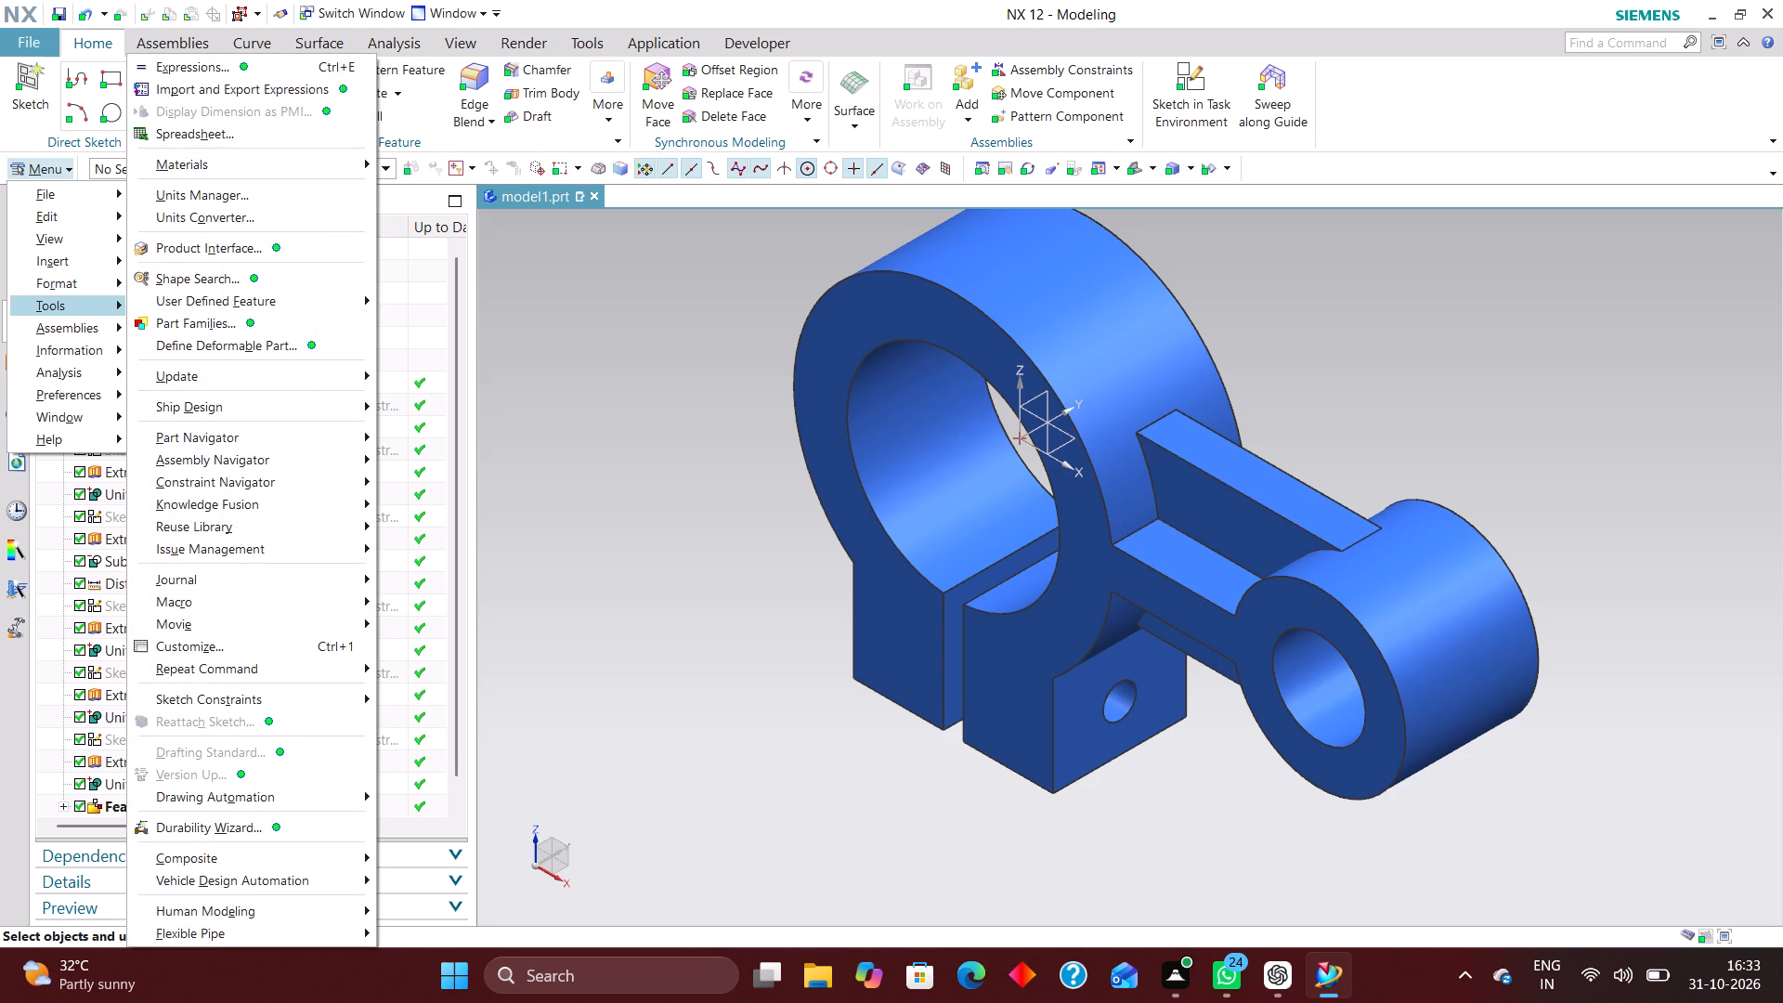
pyautogui.click(266, 246)
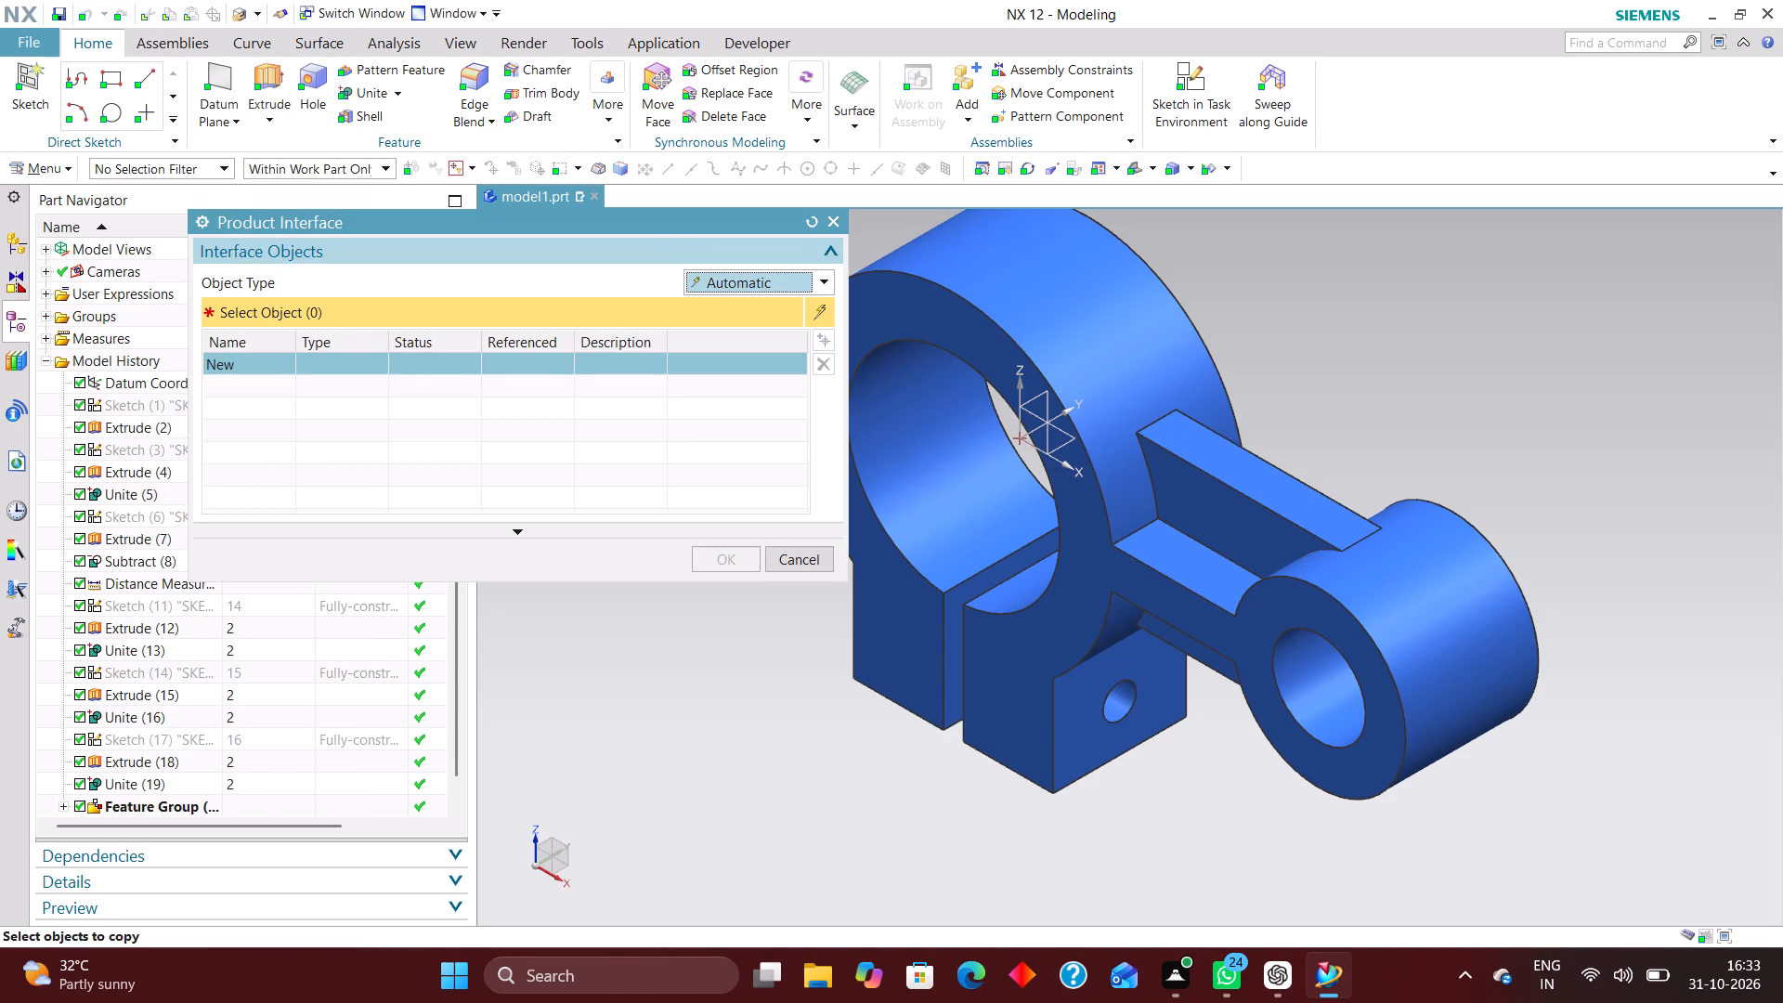
pyautogui.click(1160, 344)
pyautogui.click(724, 552)
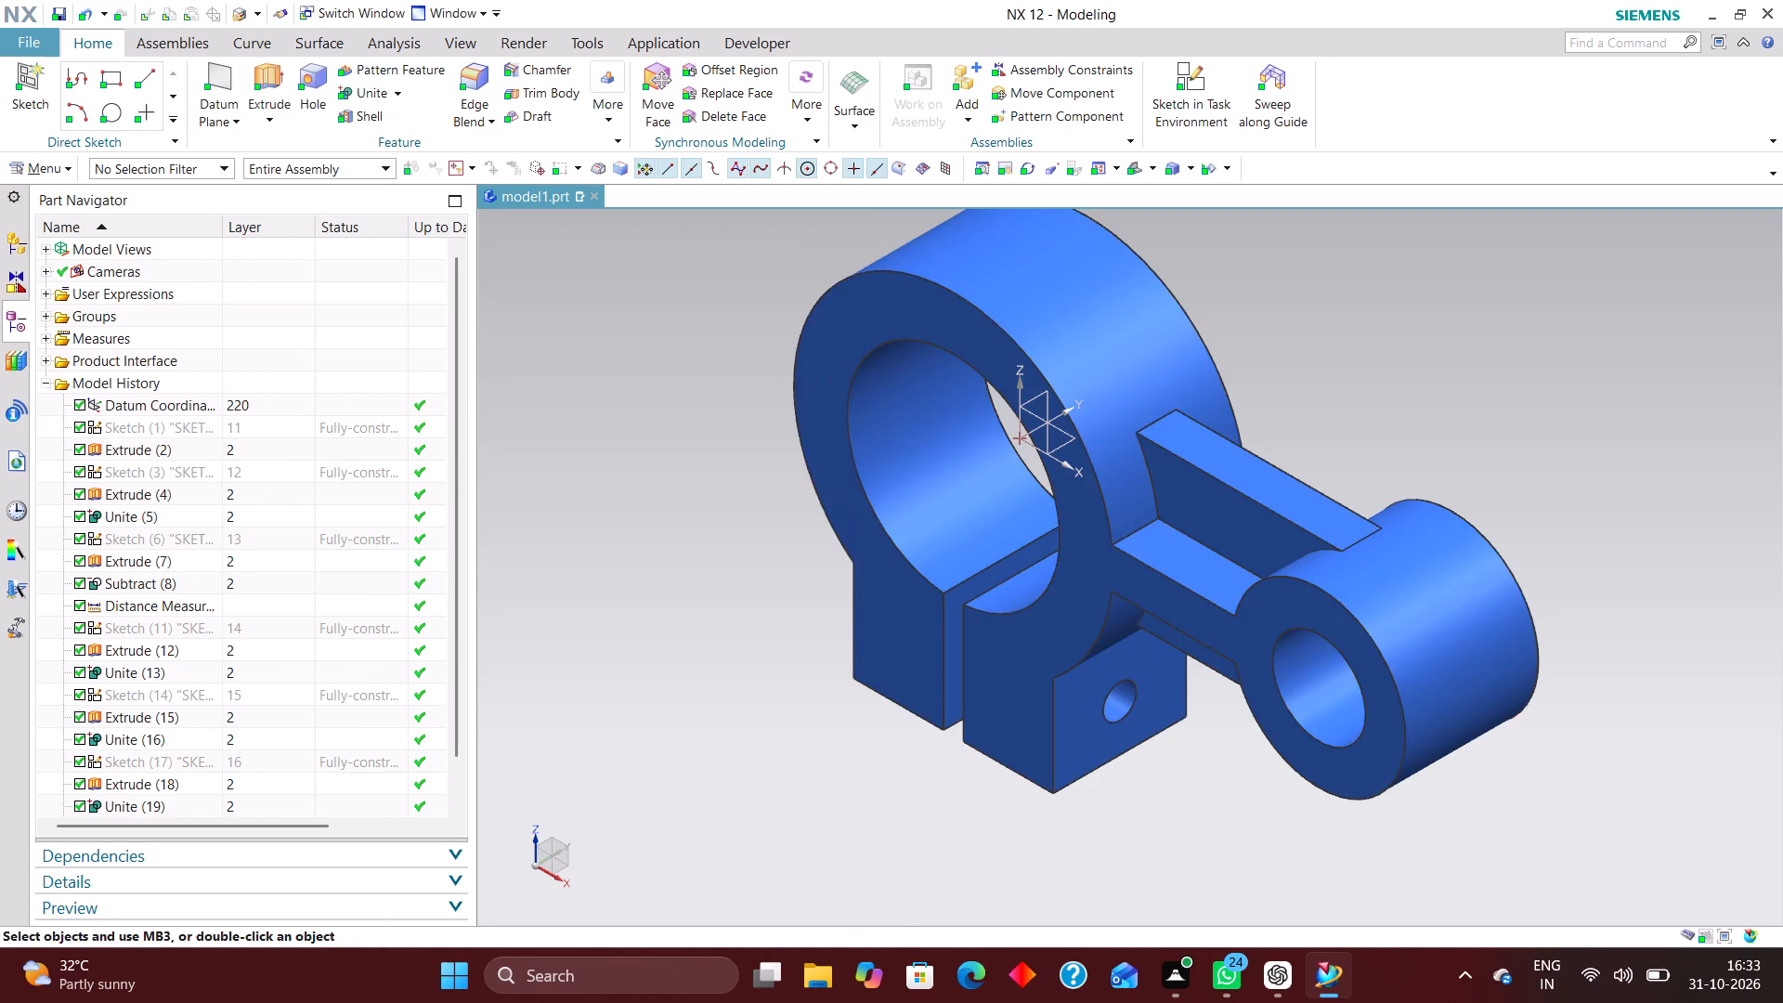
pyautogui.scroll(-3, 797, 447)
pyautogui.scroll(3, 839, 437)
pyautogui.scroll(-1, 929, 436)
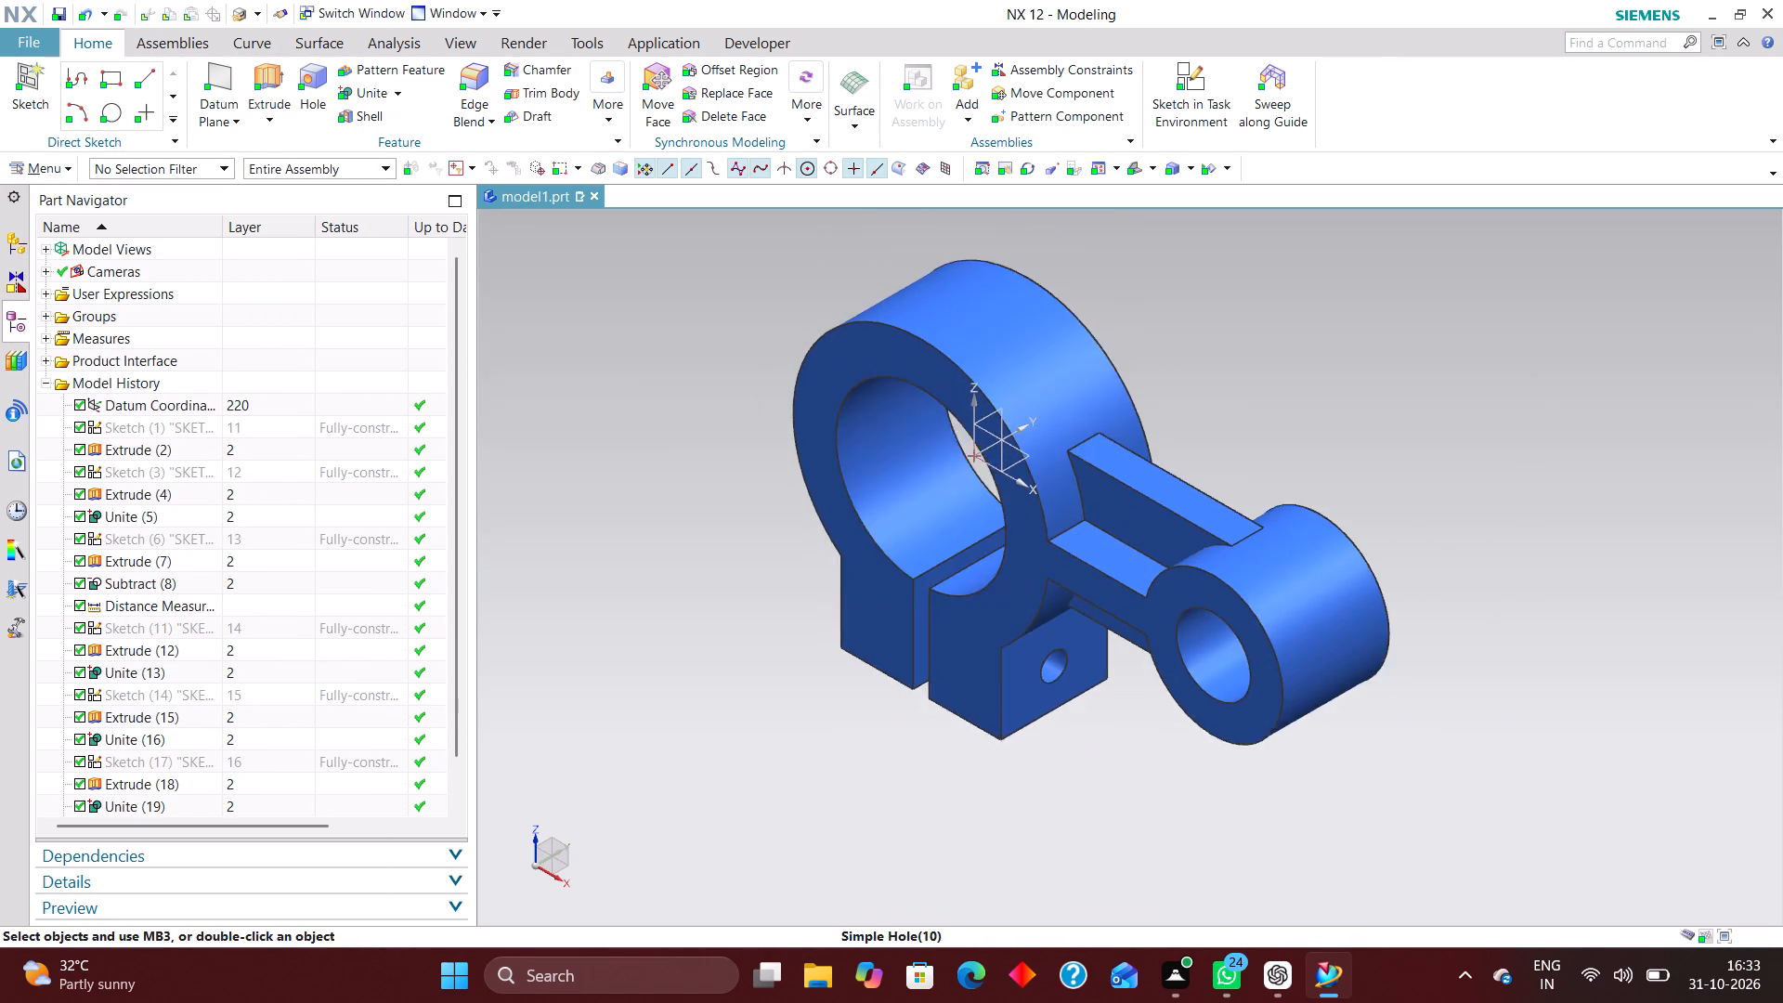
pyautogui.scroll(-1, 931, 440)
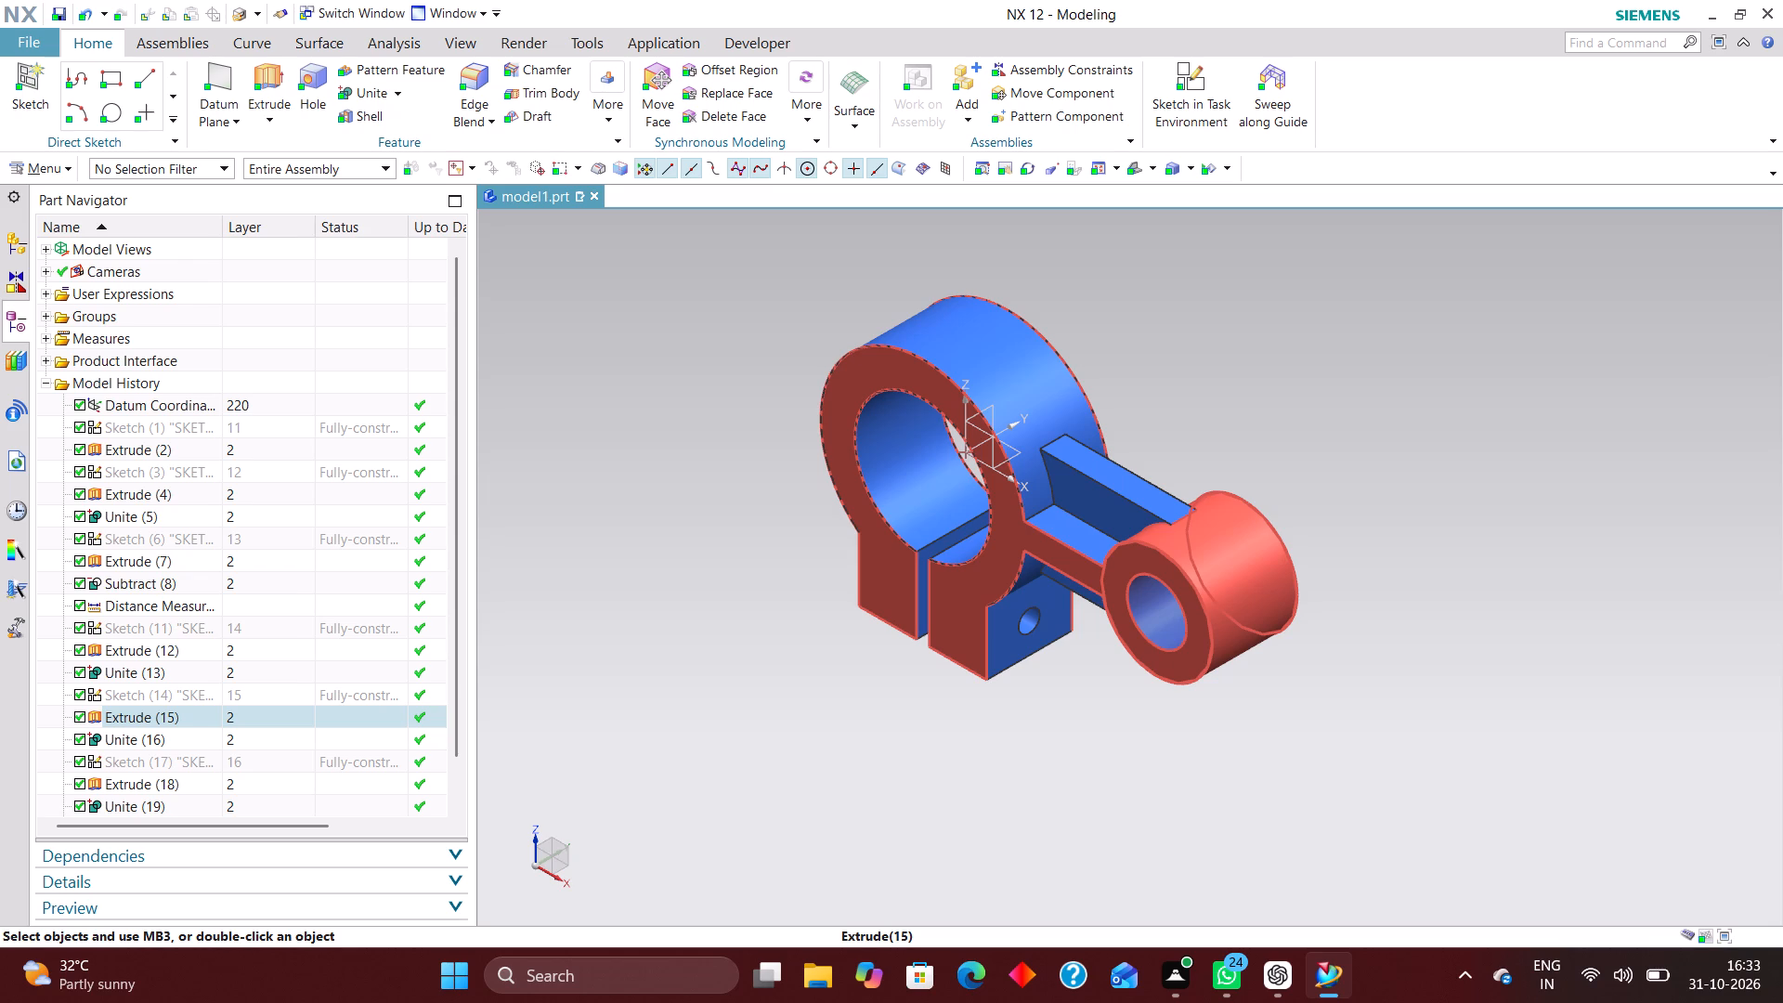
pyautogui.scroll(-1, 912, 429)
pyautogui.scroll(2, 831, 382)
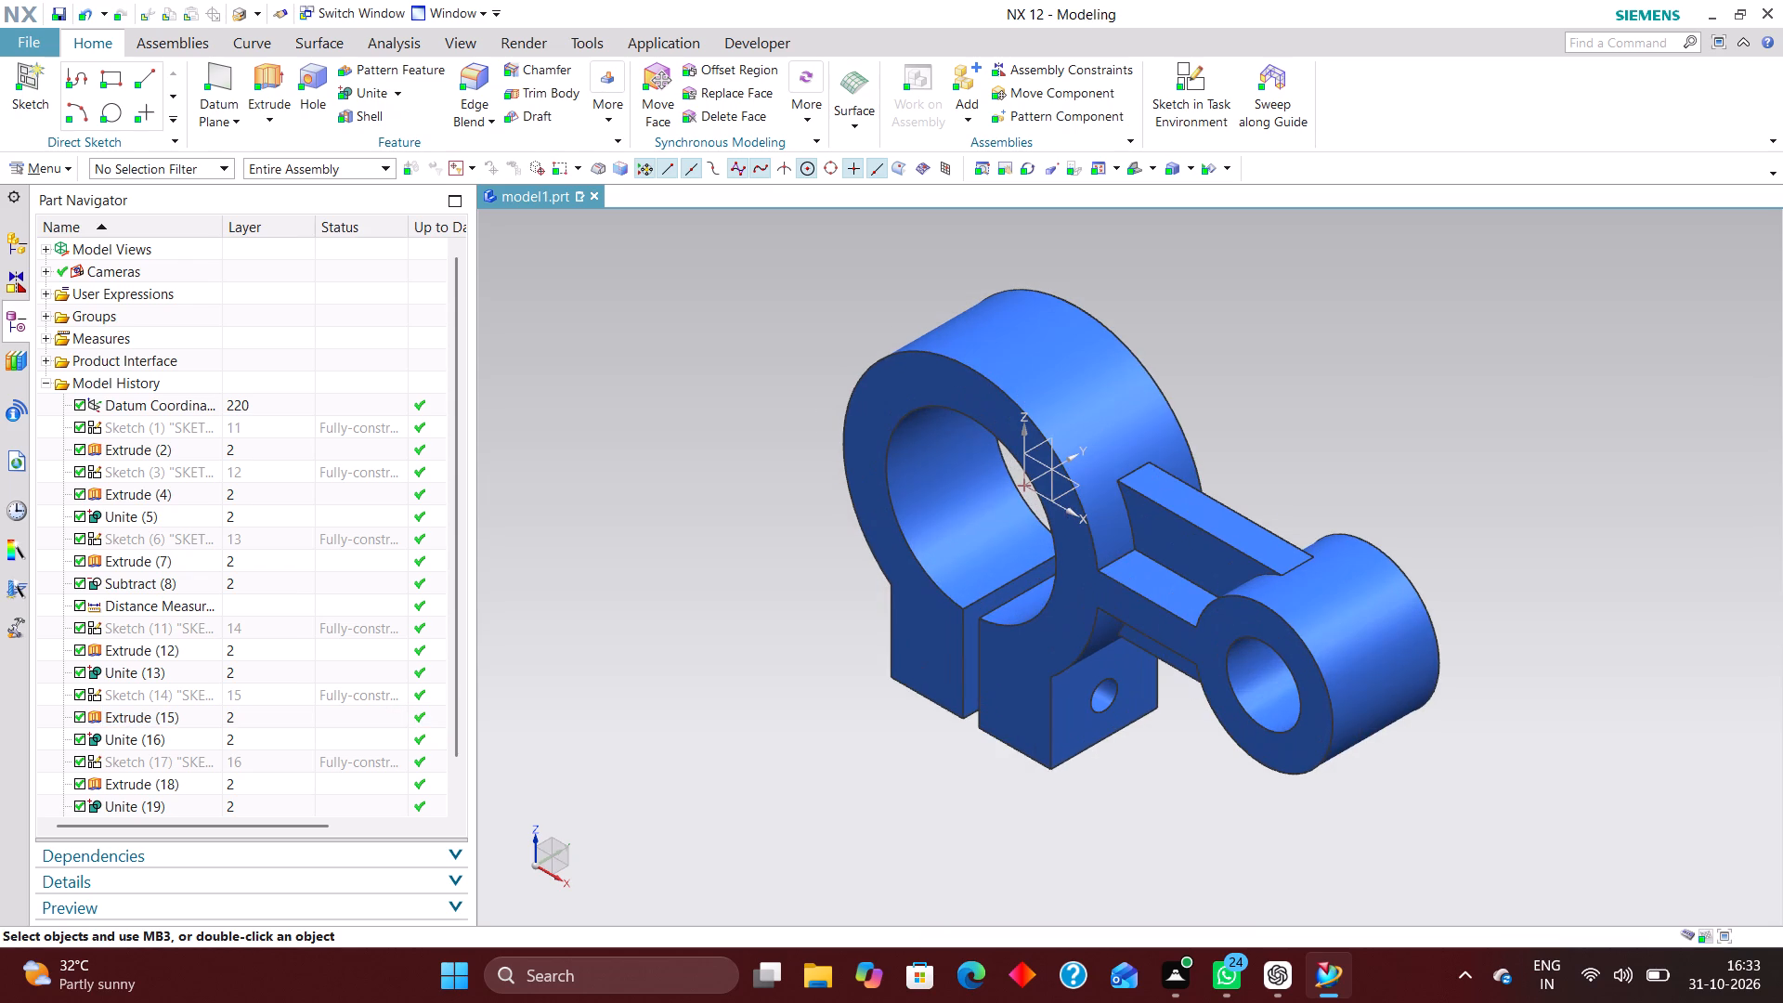
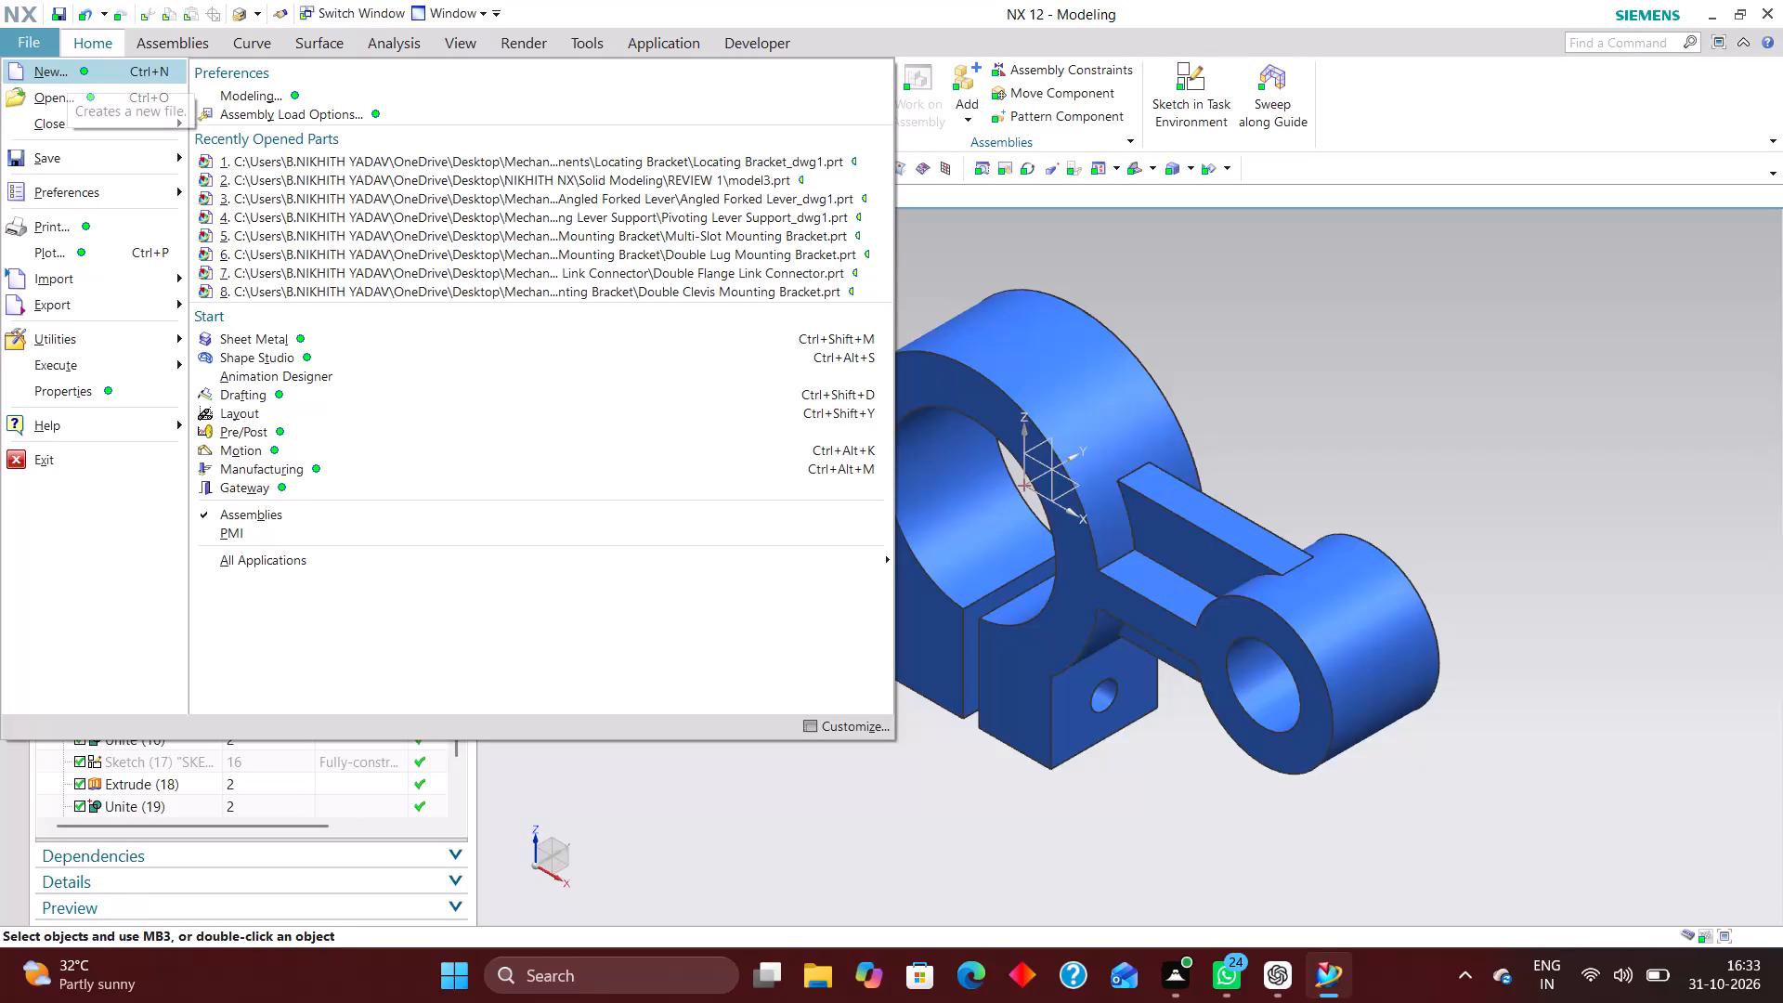
# Create a new A3-size drawing file model1_dwg1 referencing model1, leaving the title block values blank and skipping the View Creation Wizard.
pyautogui.click(67, 72)
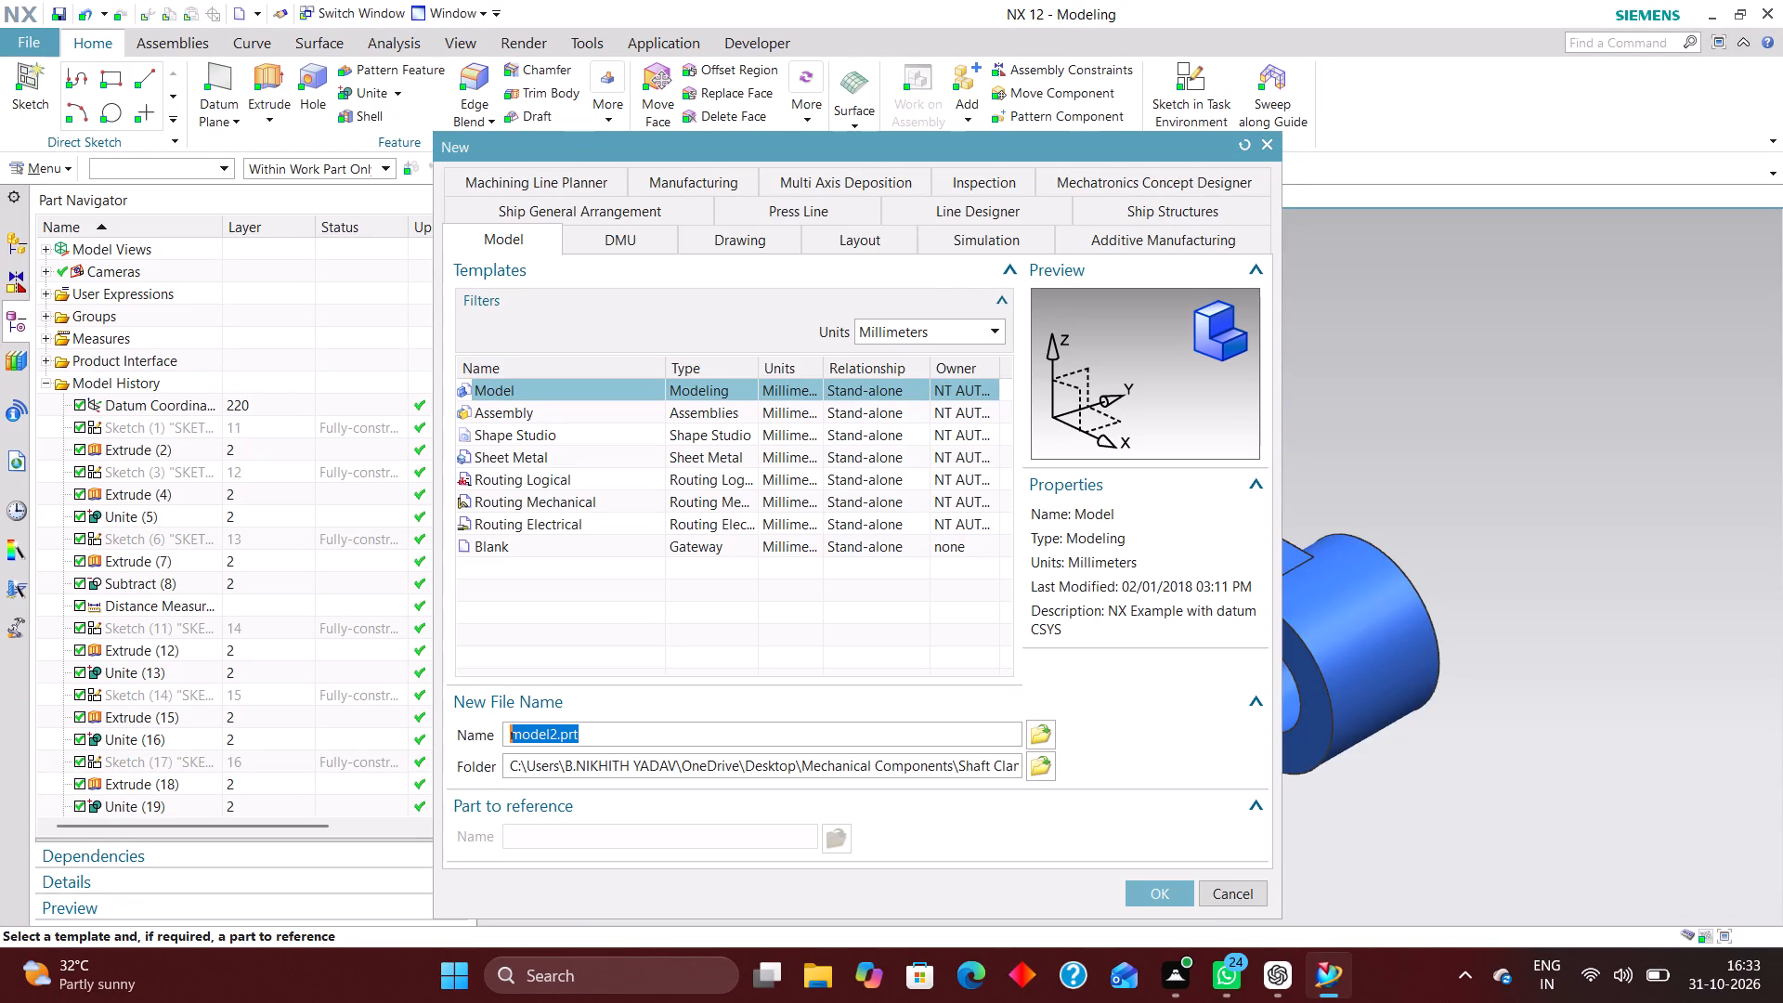
pyautogui.click(748, 241)
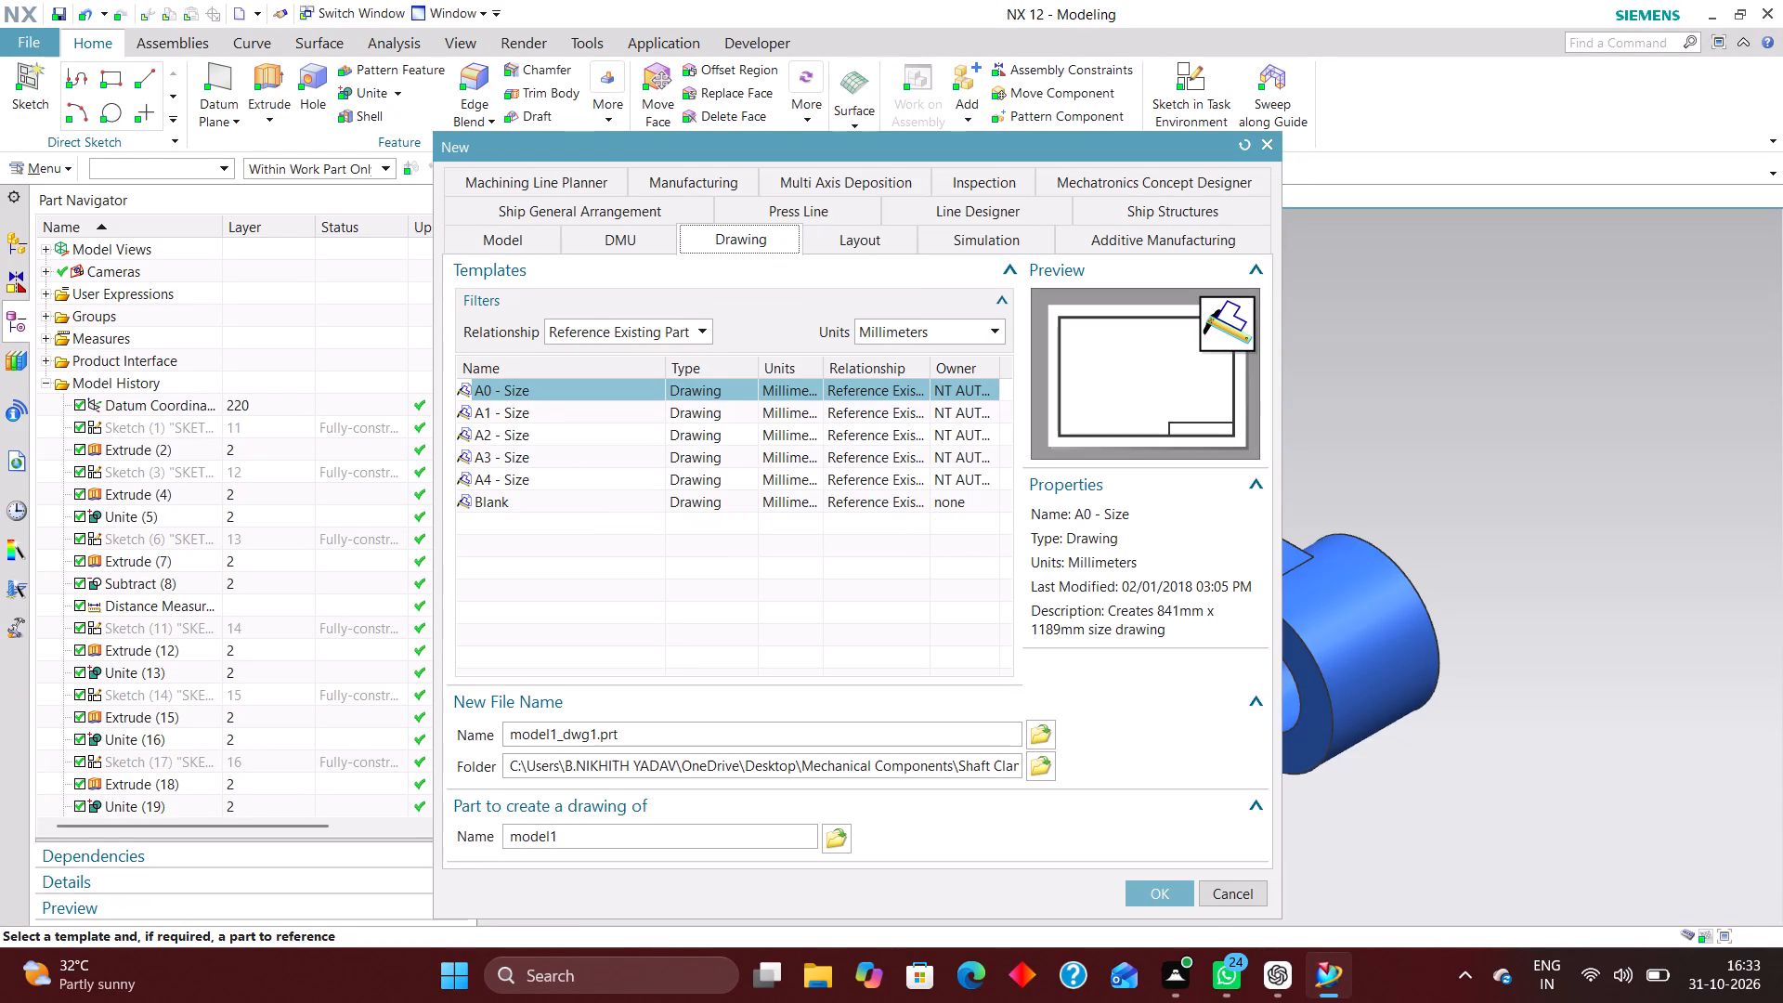
pyautogui.click(546, 436)
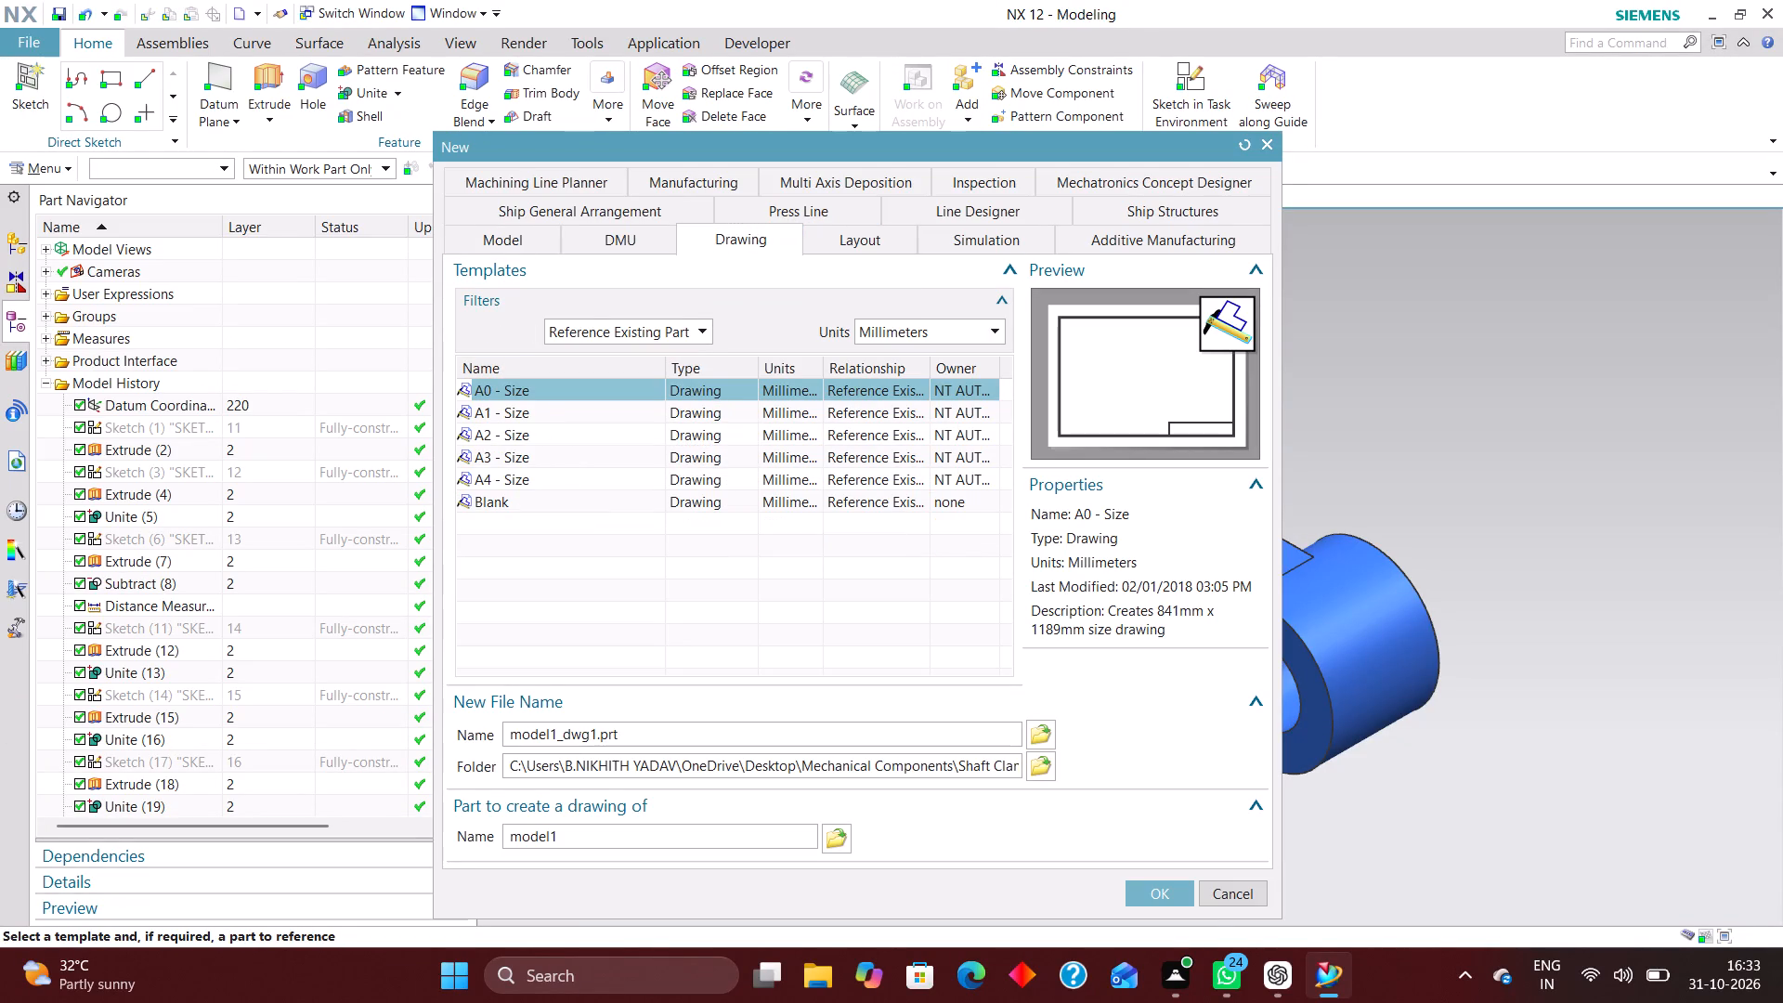
pyautogui.click(552, 456)
pyautogui.click(1172, 891)
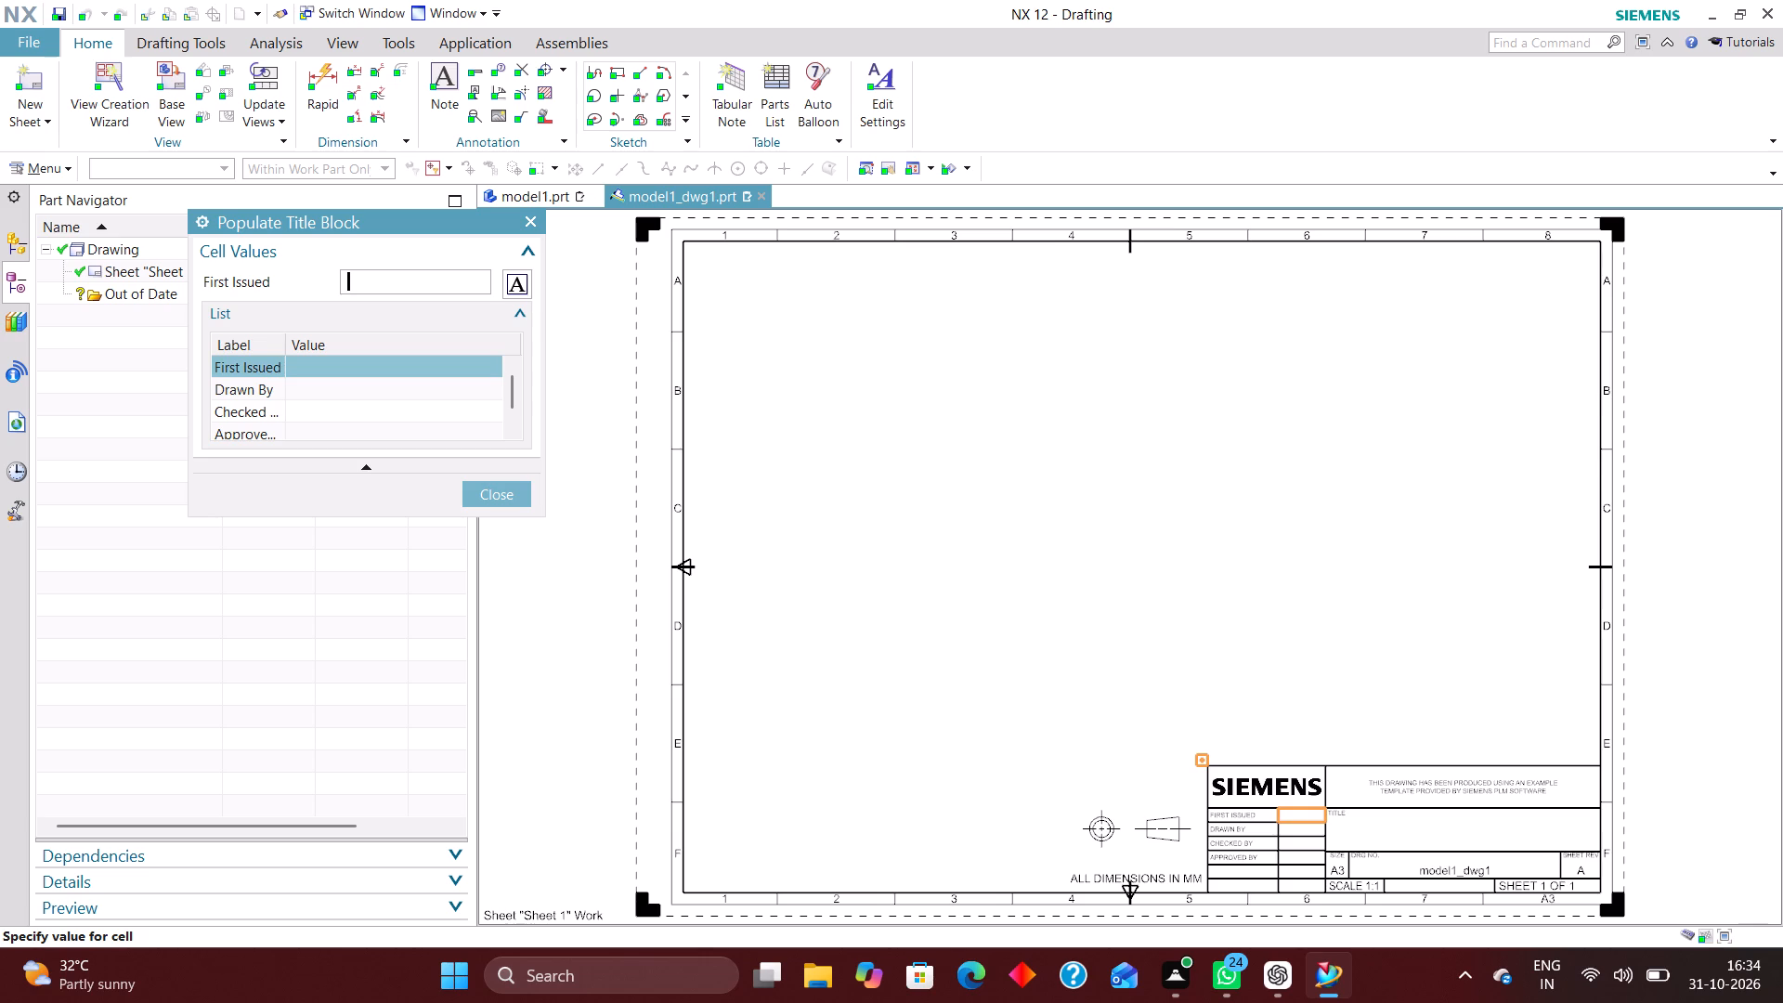
pyautogui.click(501, 492)
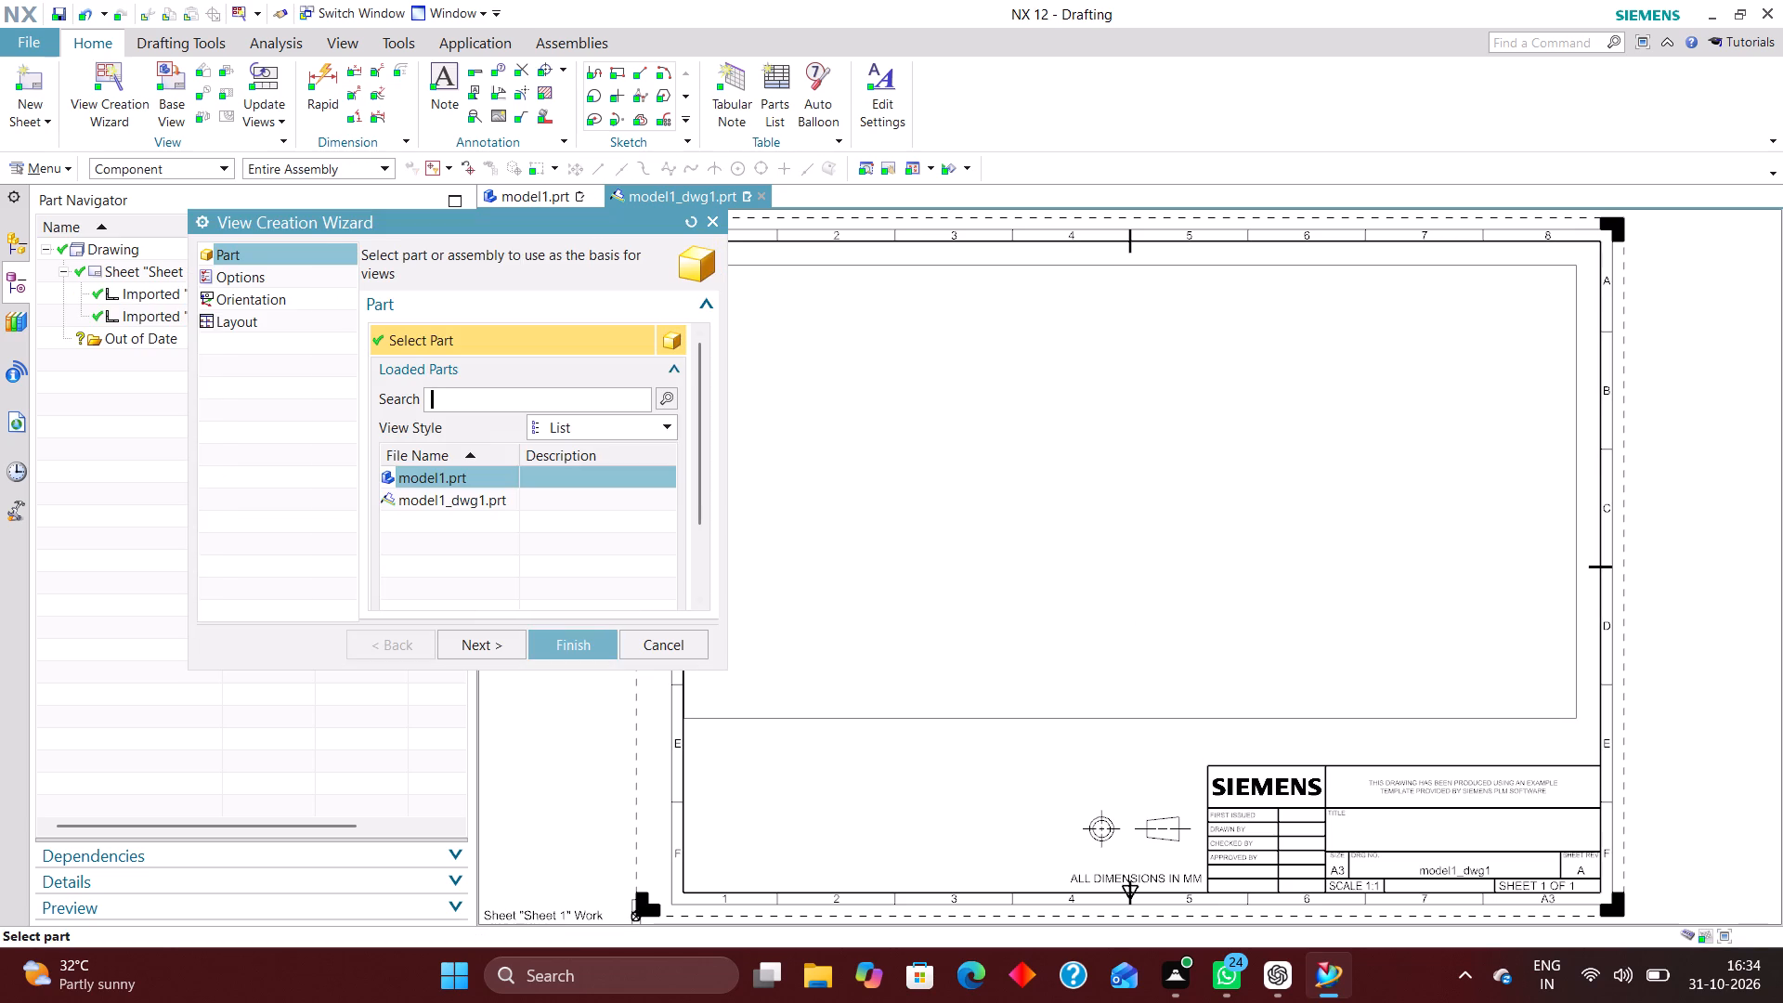
pyautogui.click(672, 642)
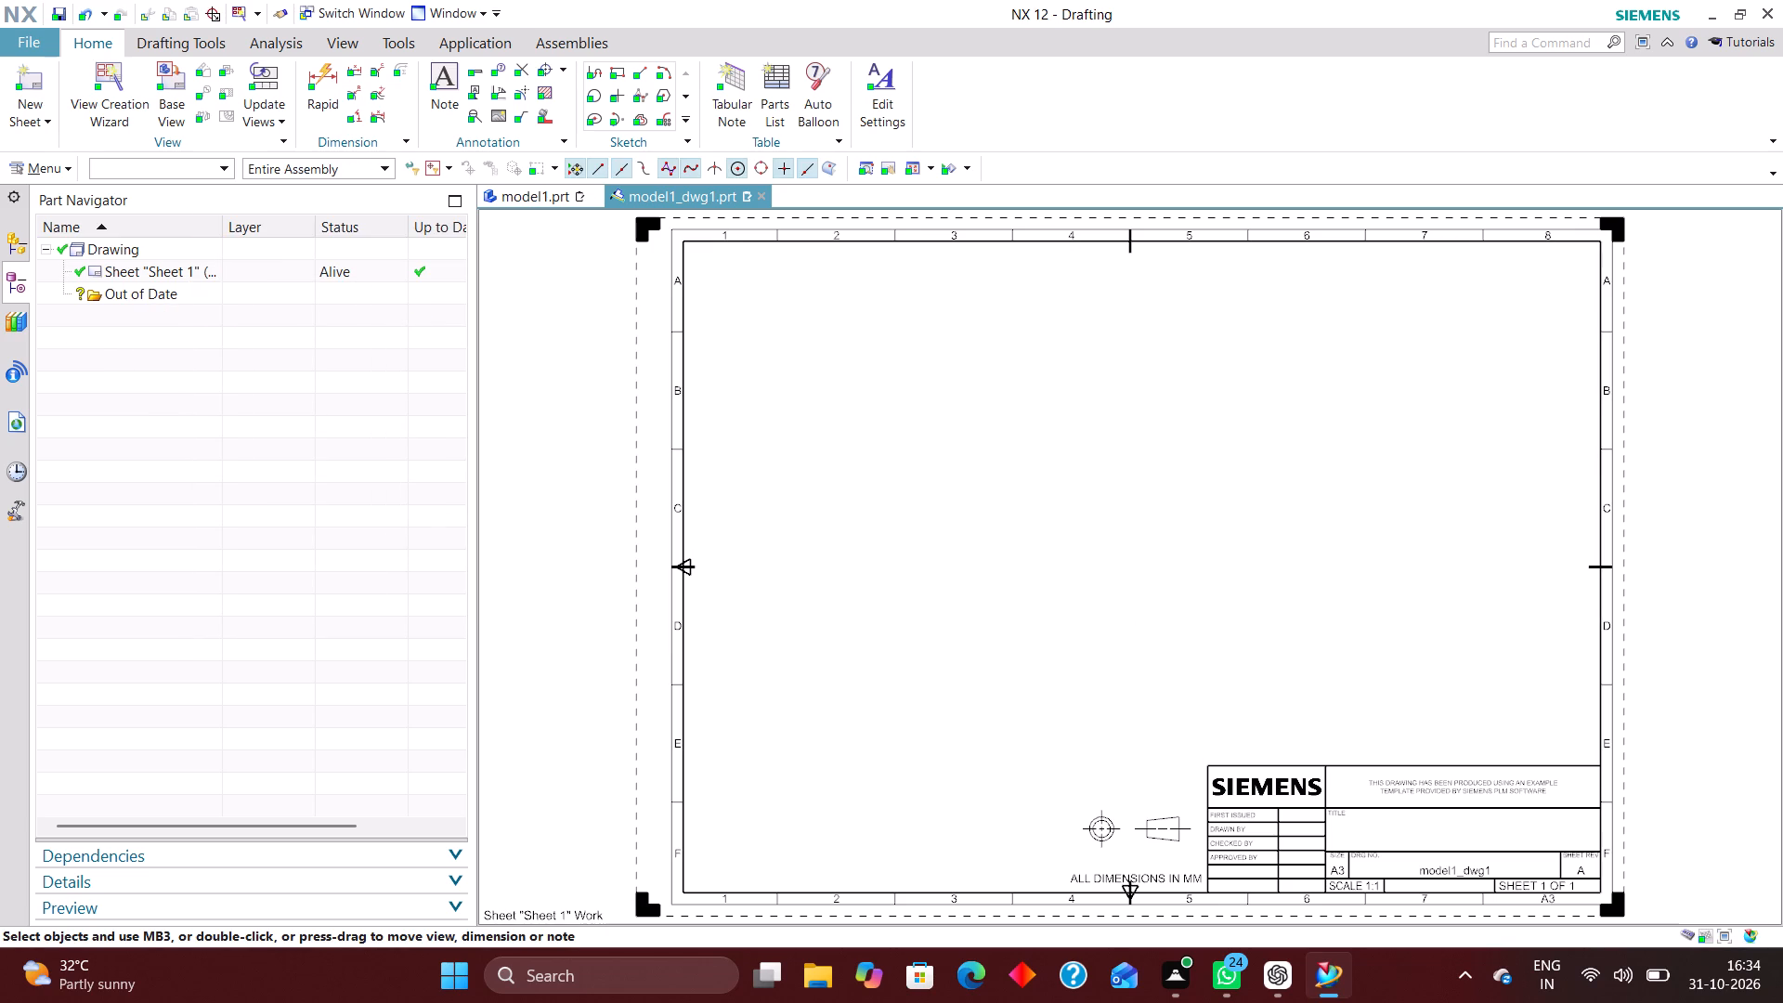
# Set the drawing's work layer to 2.
pyautogui.hotkey('ctrl', 'l')
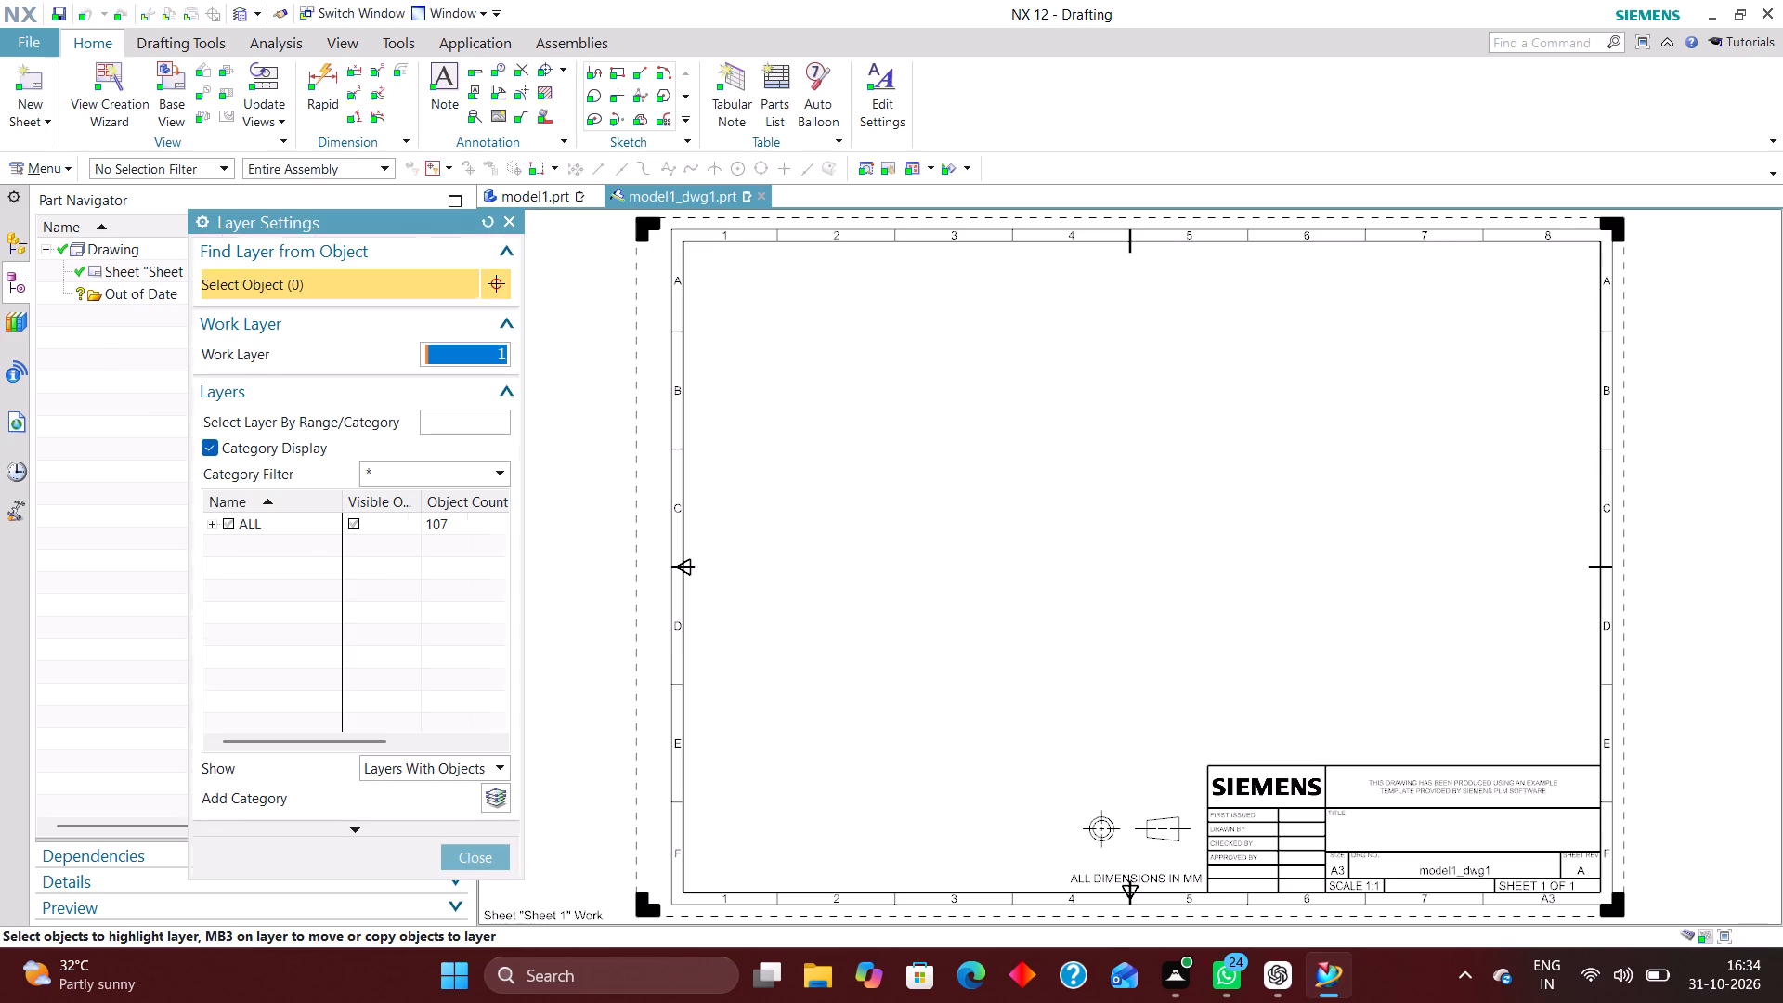
pyautogui.press('2')
pyautogui.press('Return')
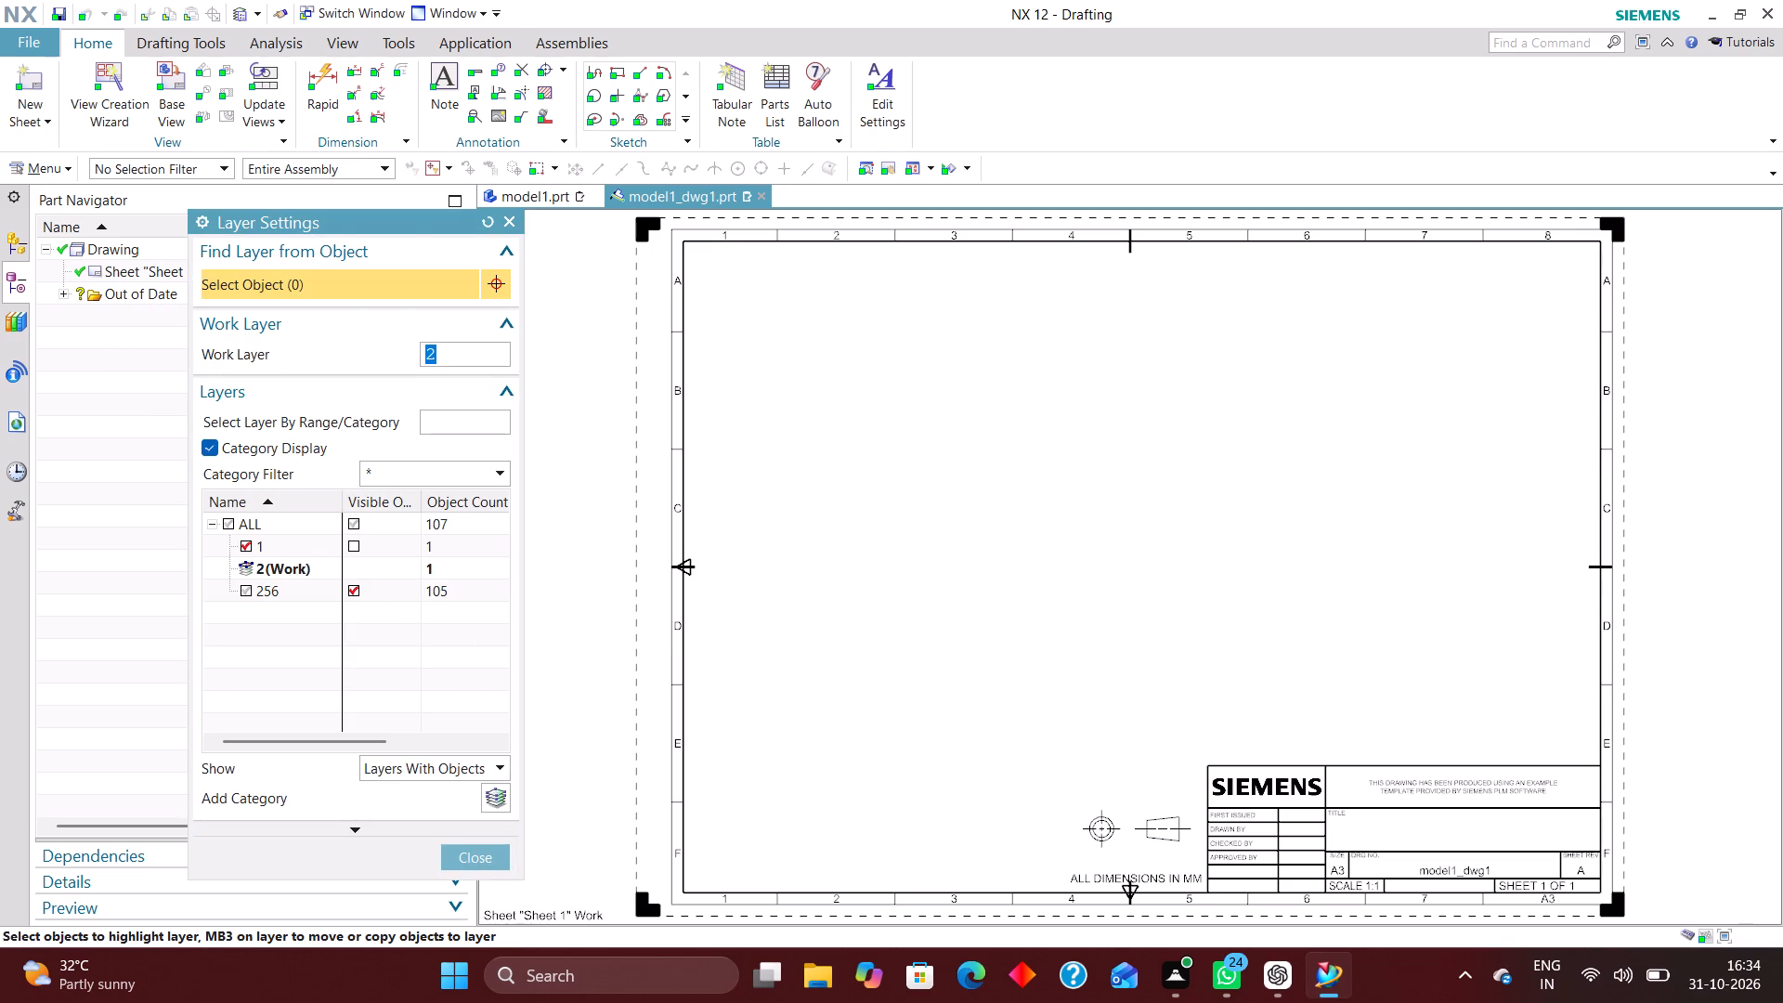
pyautogui.click(482, 858)
# Place an Isometric base view of the bracket at 1:1 scale in the sheet's upper-right area, without any projected view.
pyautogui.click(175, 72)
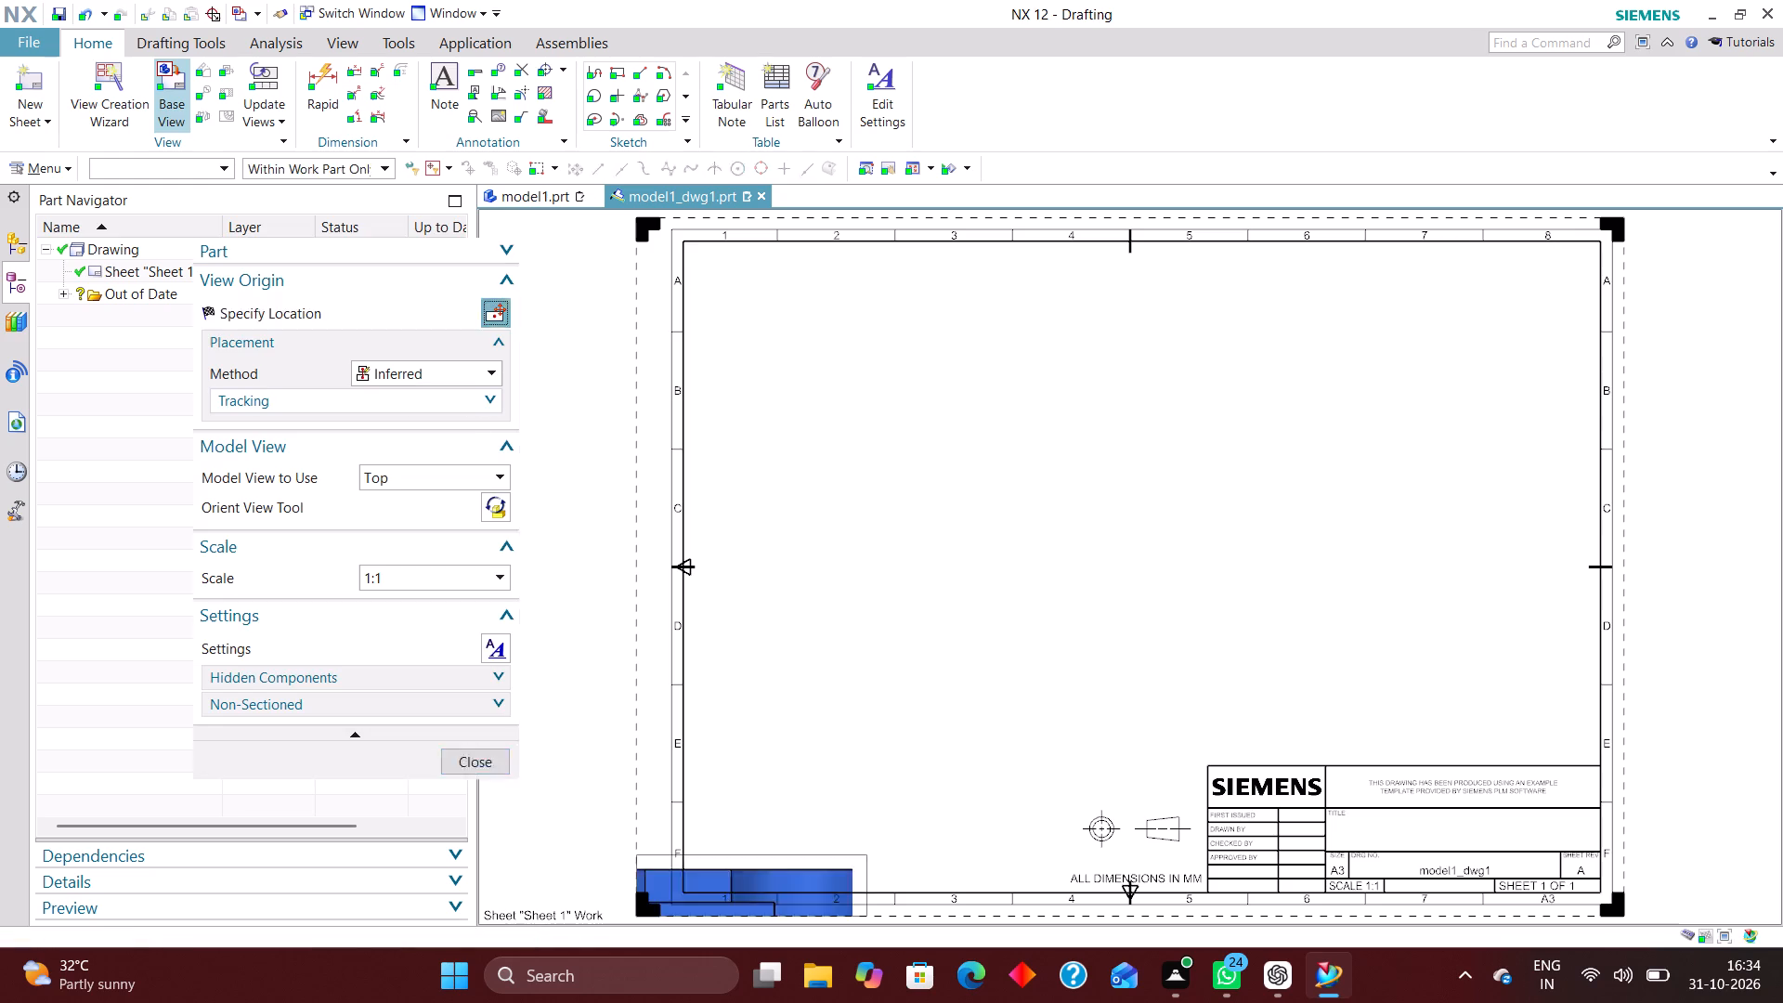
pyautogui.click(424, 478)
pyautogui.click(407, 620)
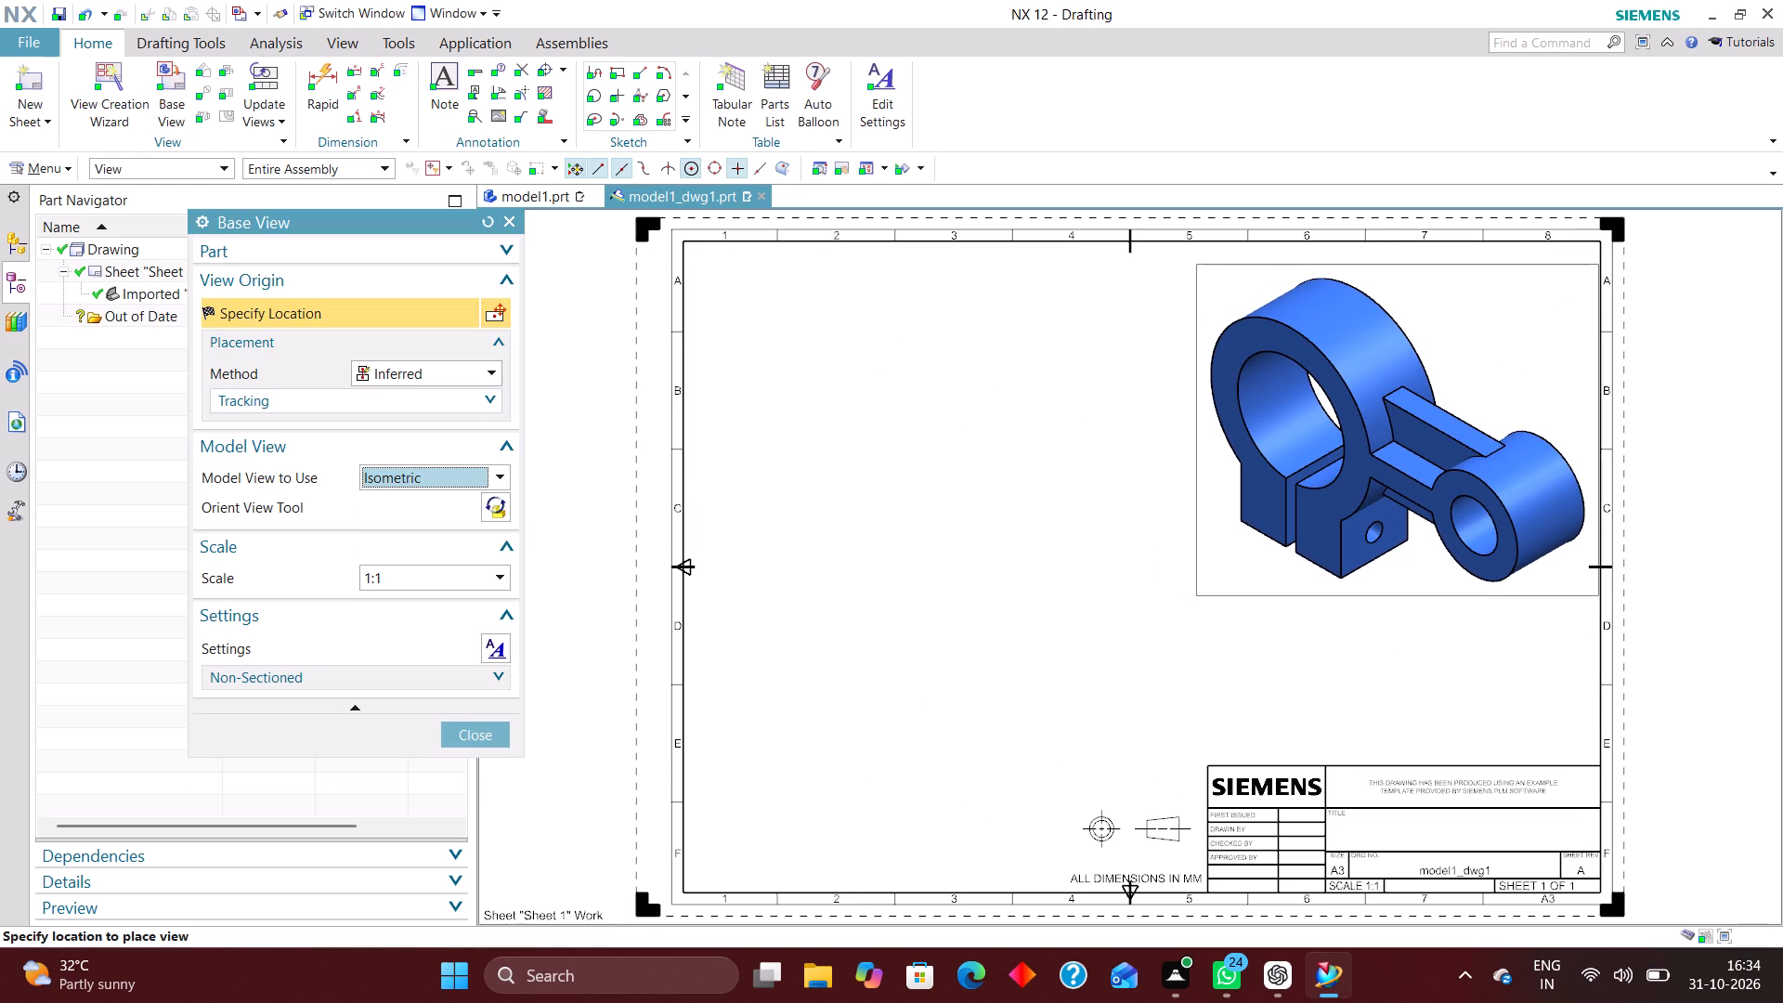
pyautogui.click(1400, 429)
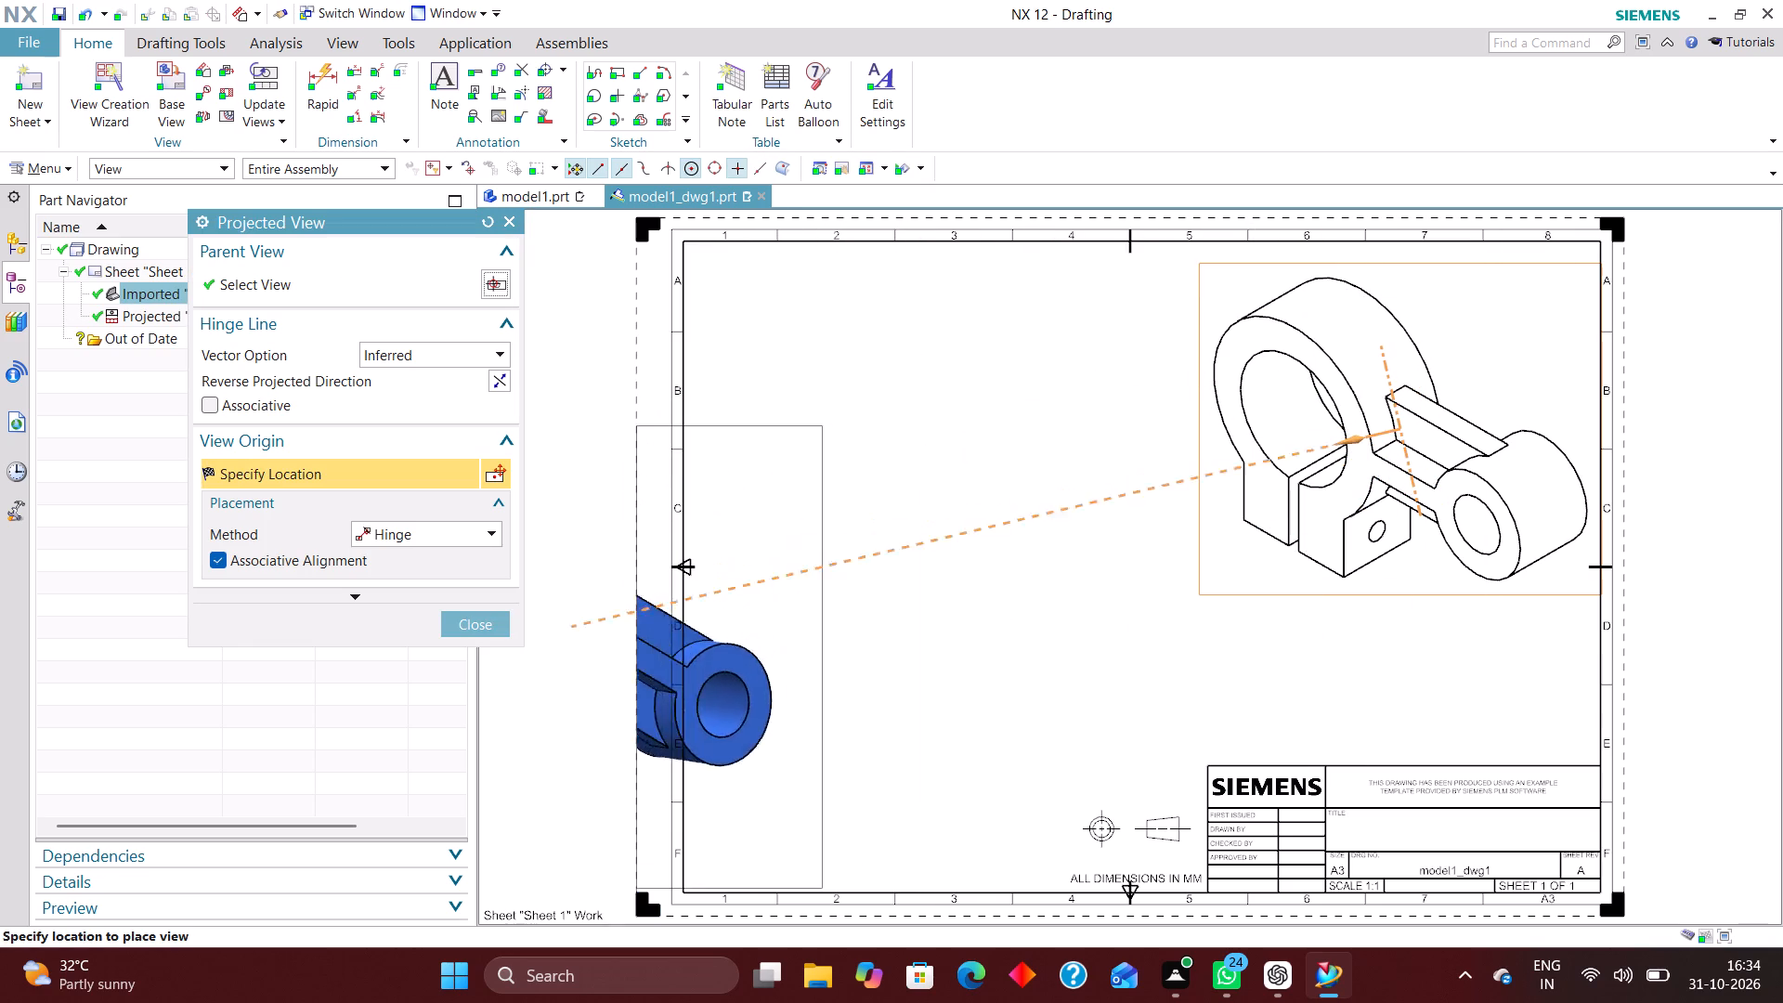
pyautogui.click(463, 615)
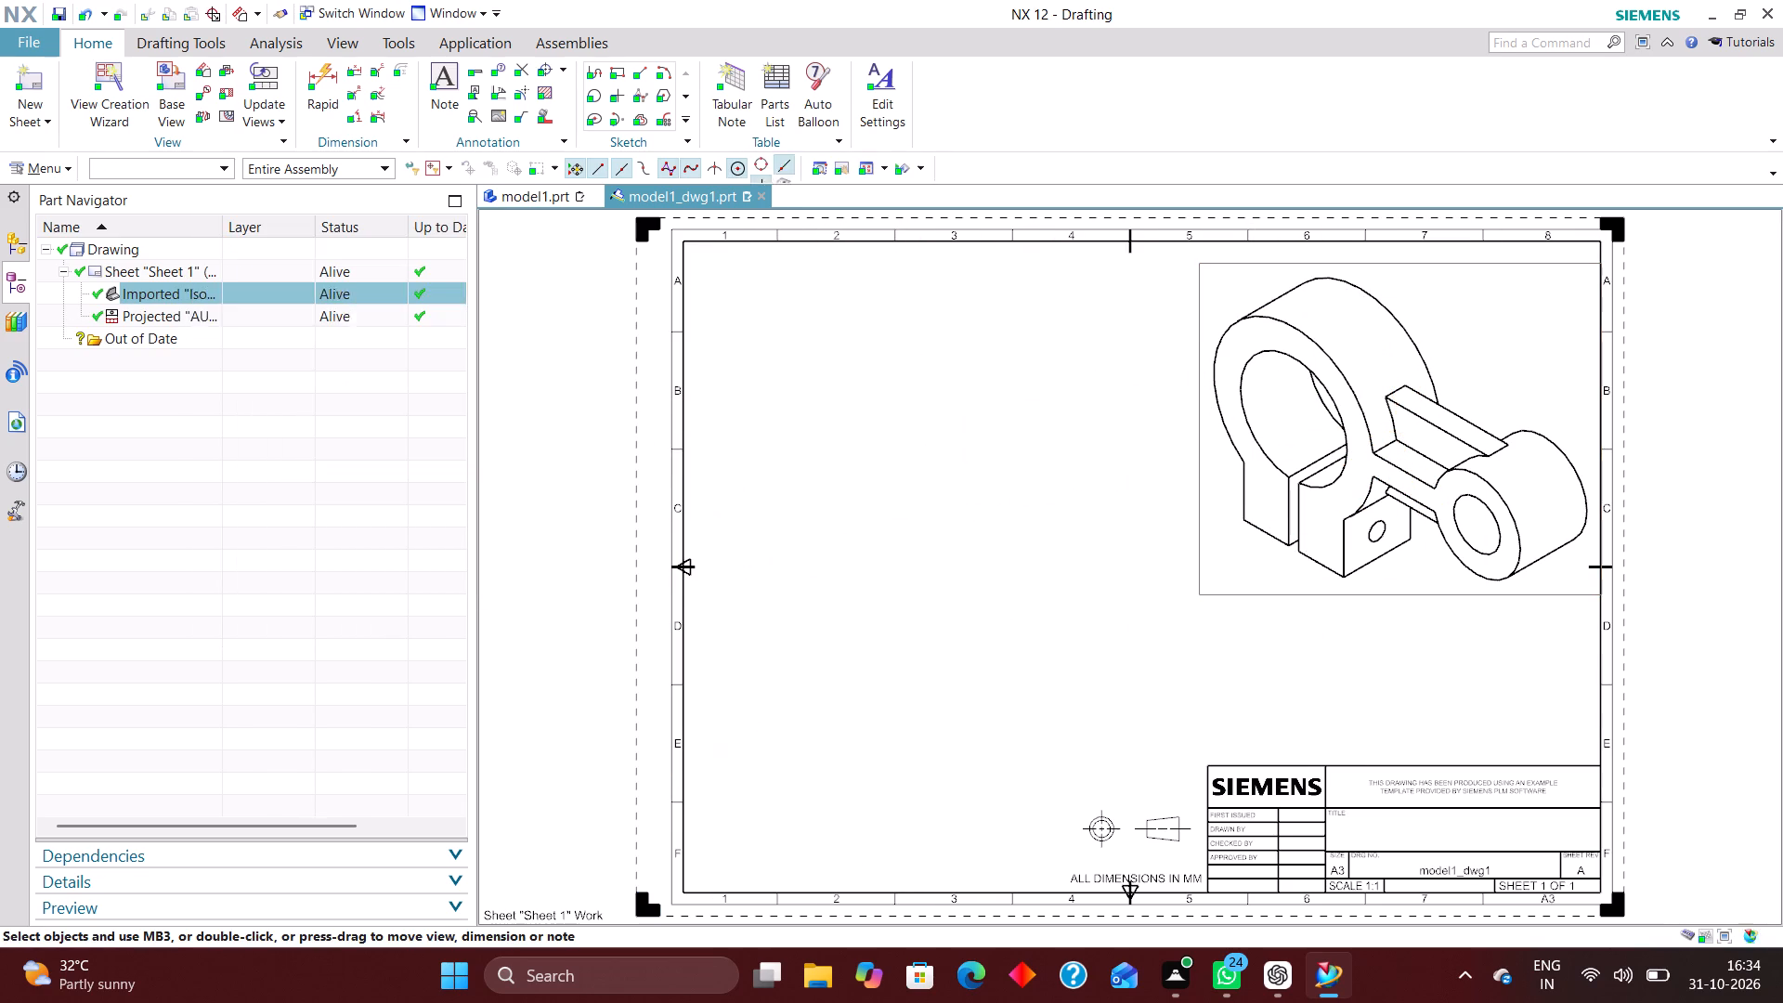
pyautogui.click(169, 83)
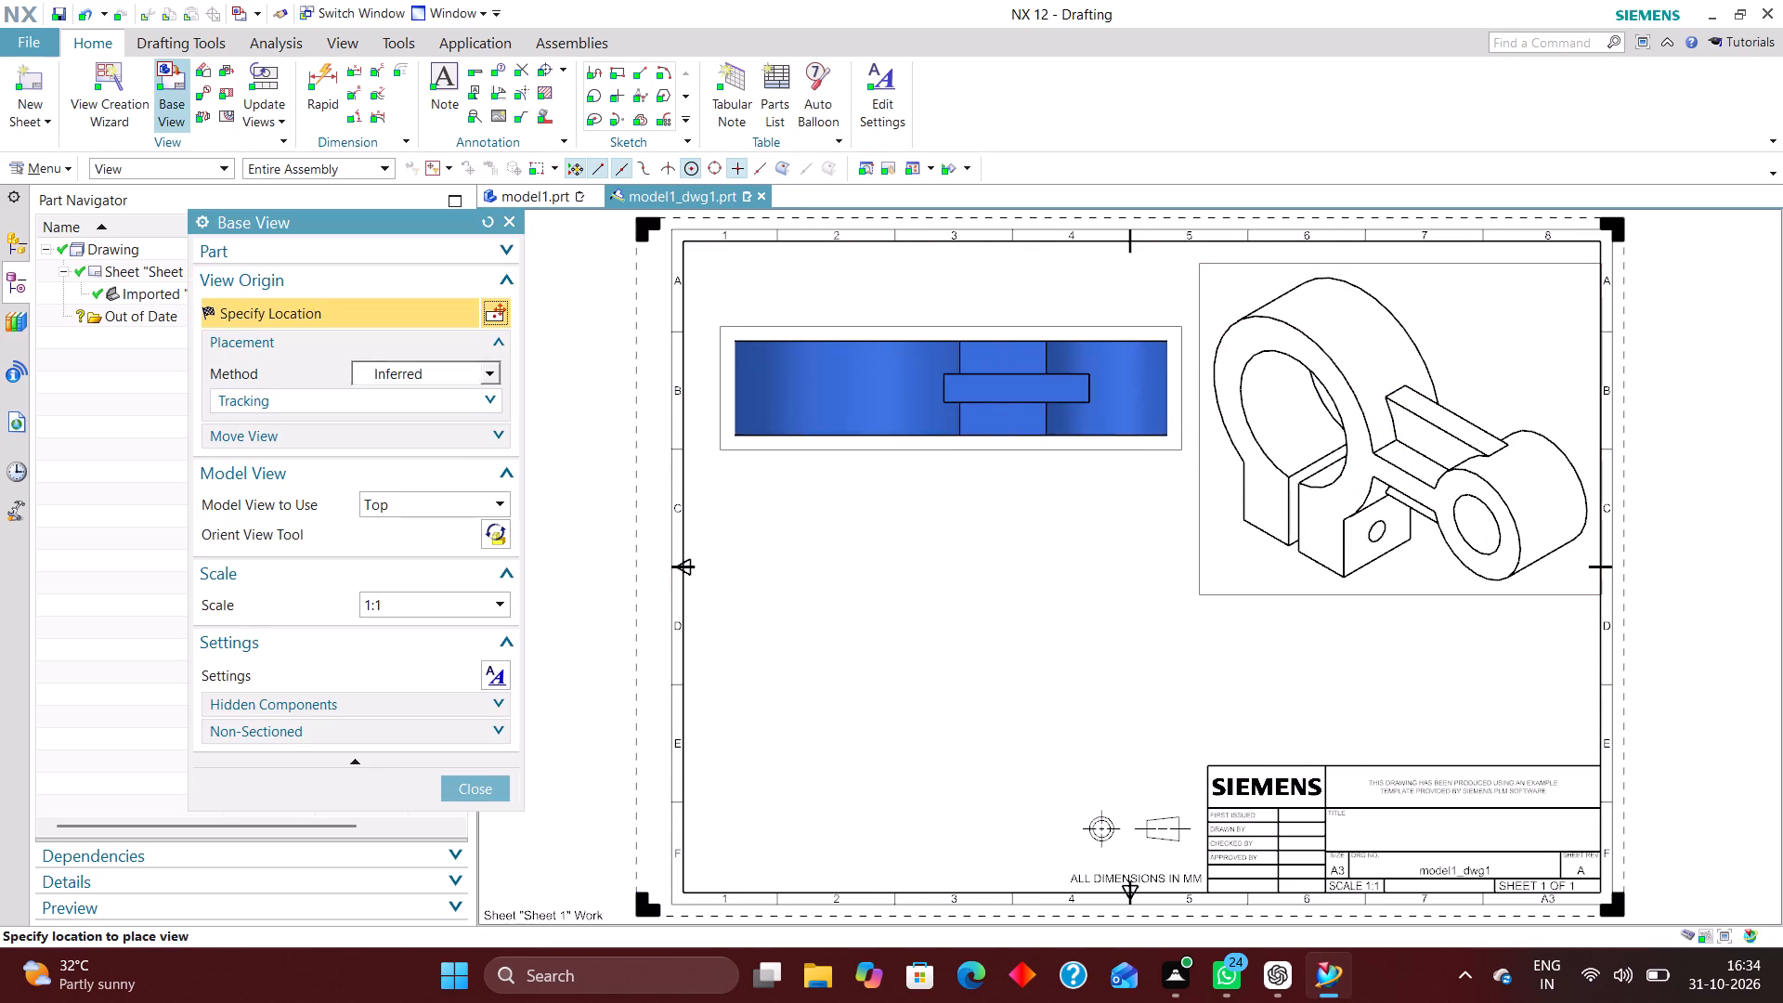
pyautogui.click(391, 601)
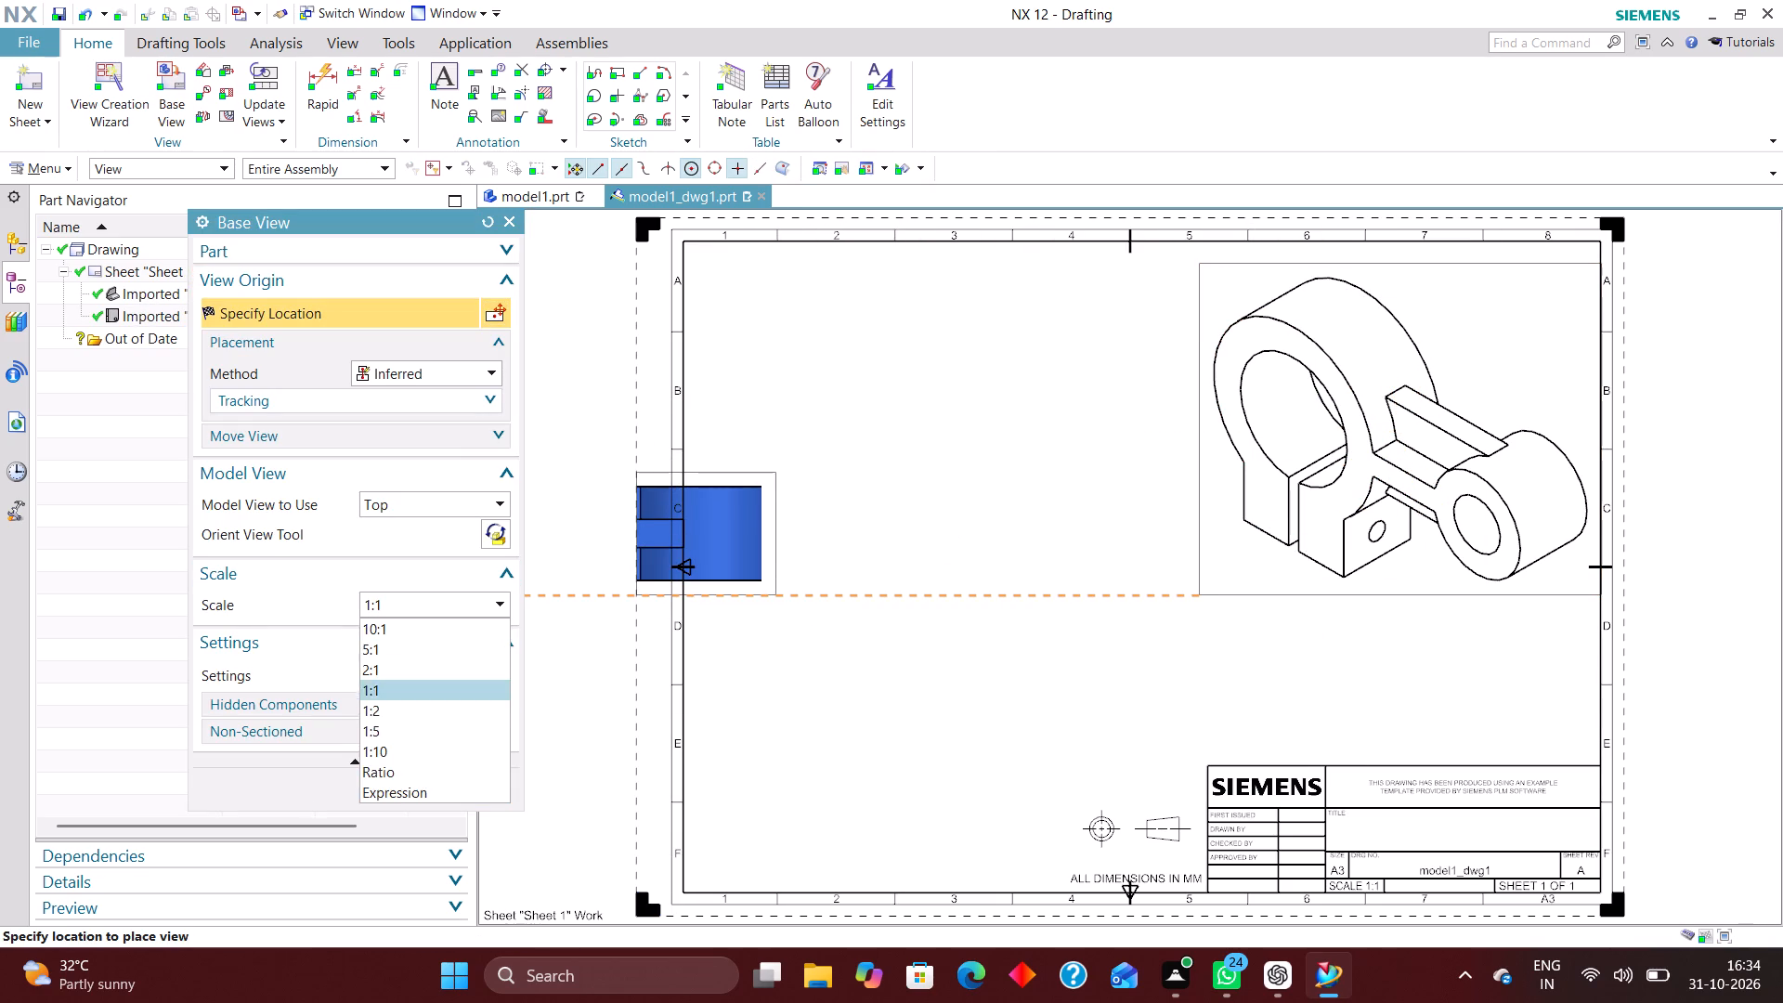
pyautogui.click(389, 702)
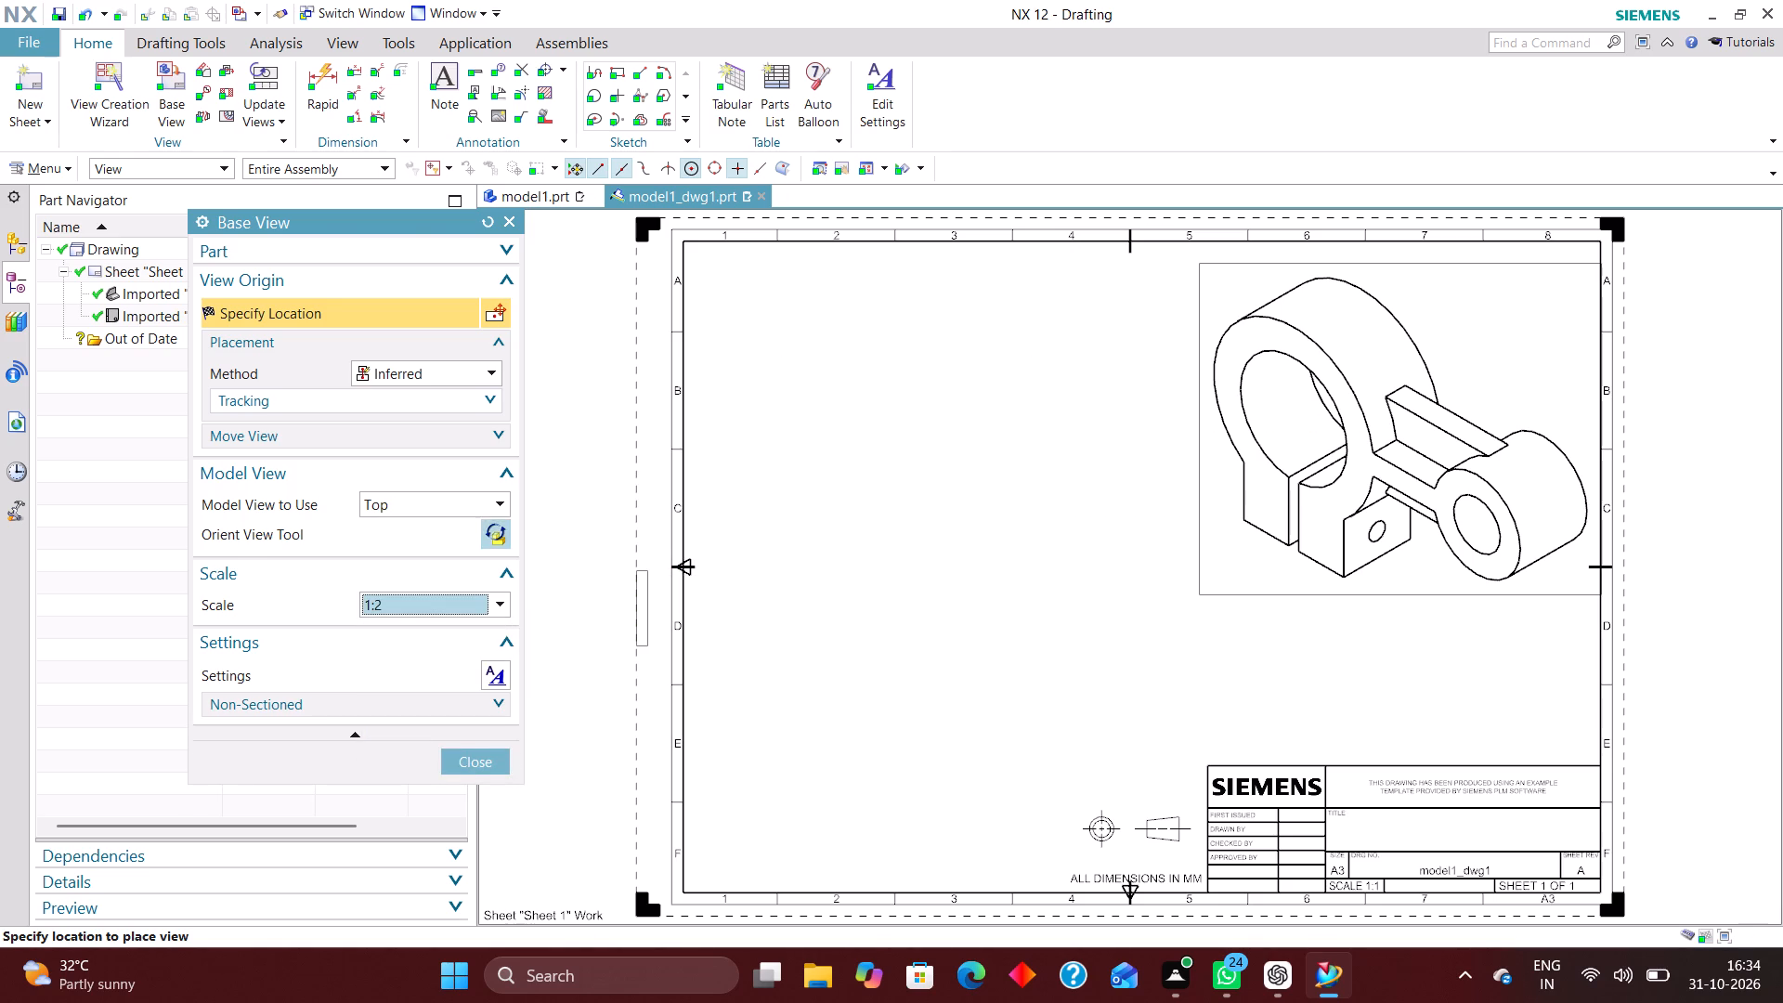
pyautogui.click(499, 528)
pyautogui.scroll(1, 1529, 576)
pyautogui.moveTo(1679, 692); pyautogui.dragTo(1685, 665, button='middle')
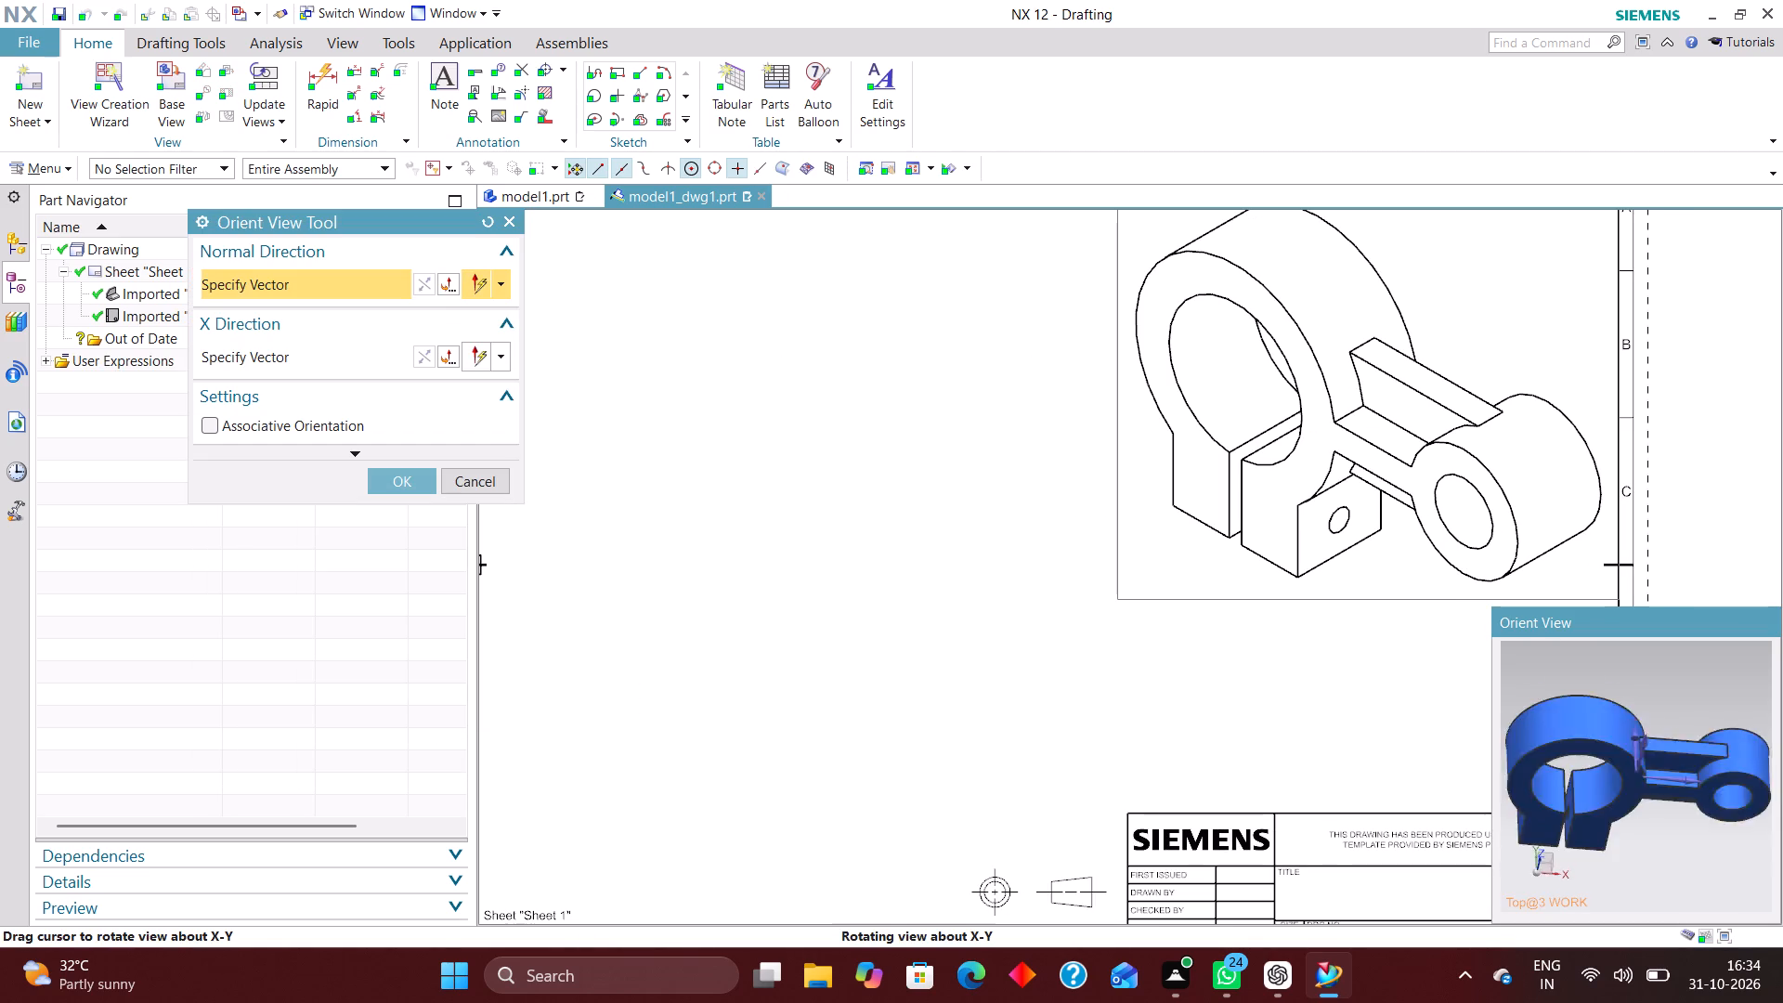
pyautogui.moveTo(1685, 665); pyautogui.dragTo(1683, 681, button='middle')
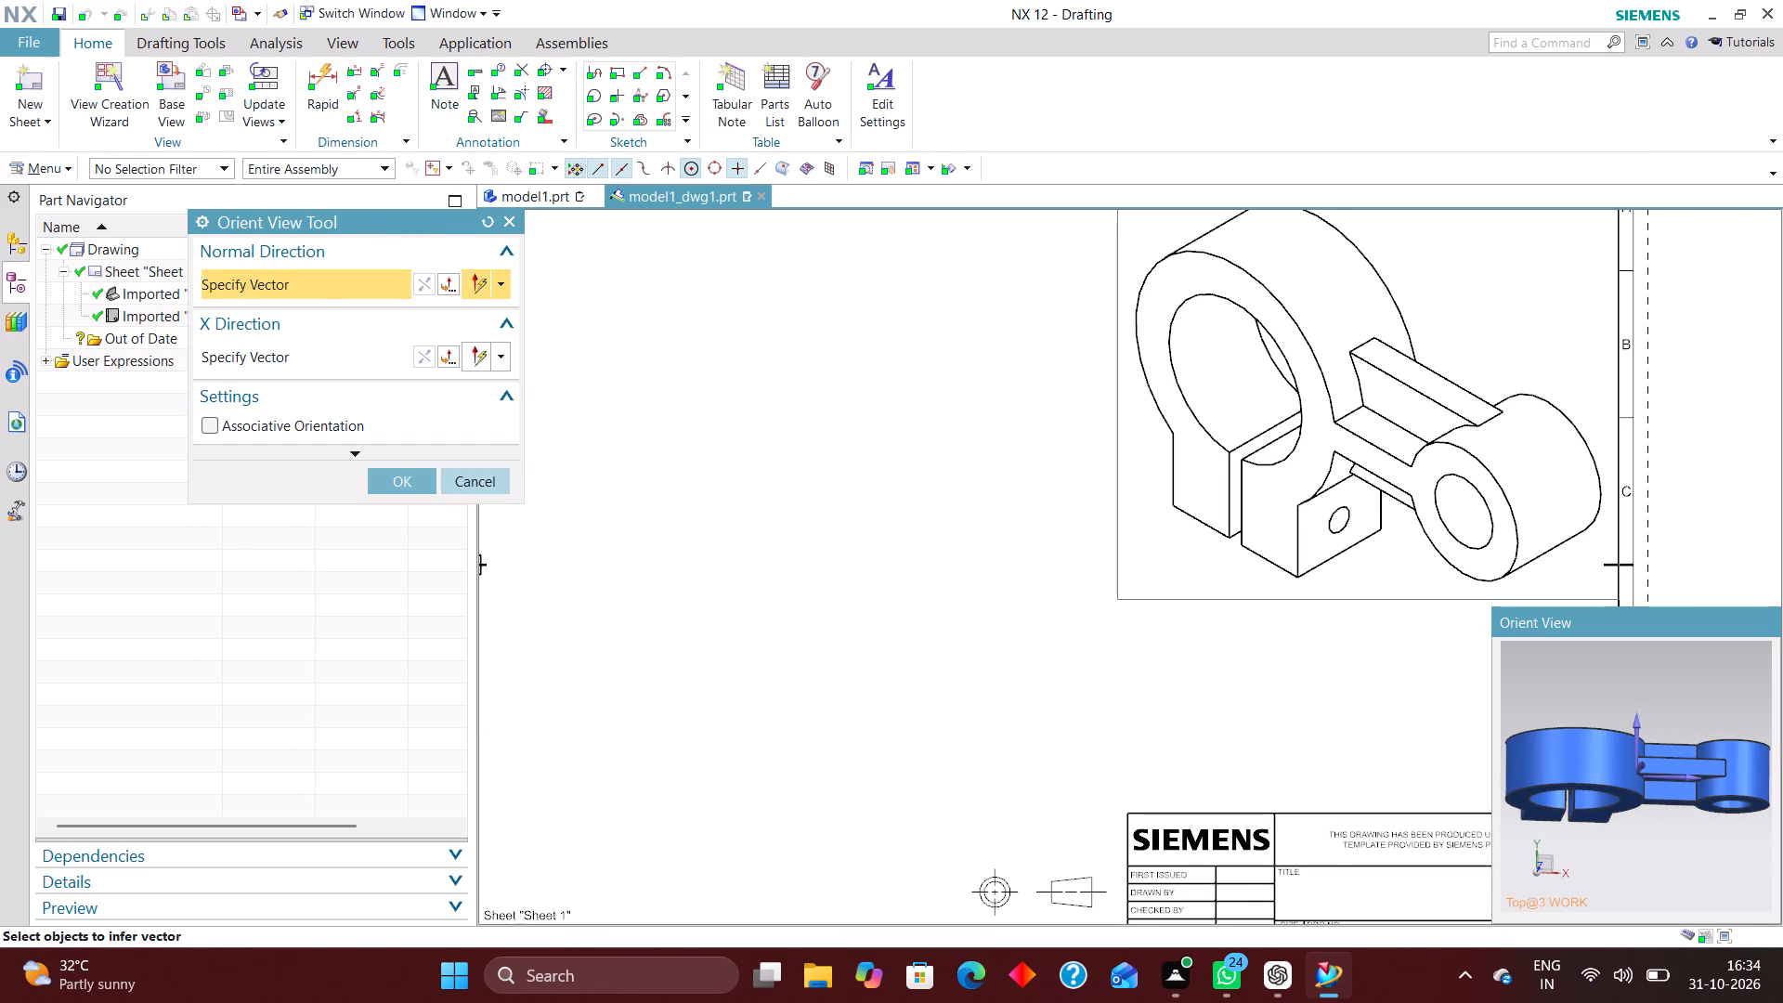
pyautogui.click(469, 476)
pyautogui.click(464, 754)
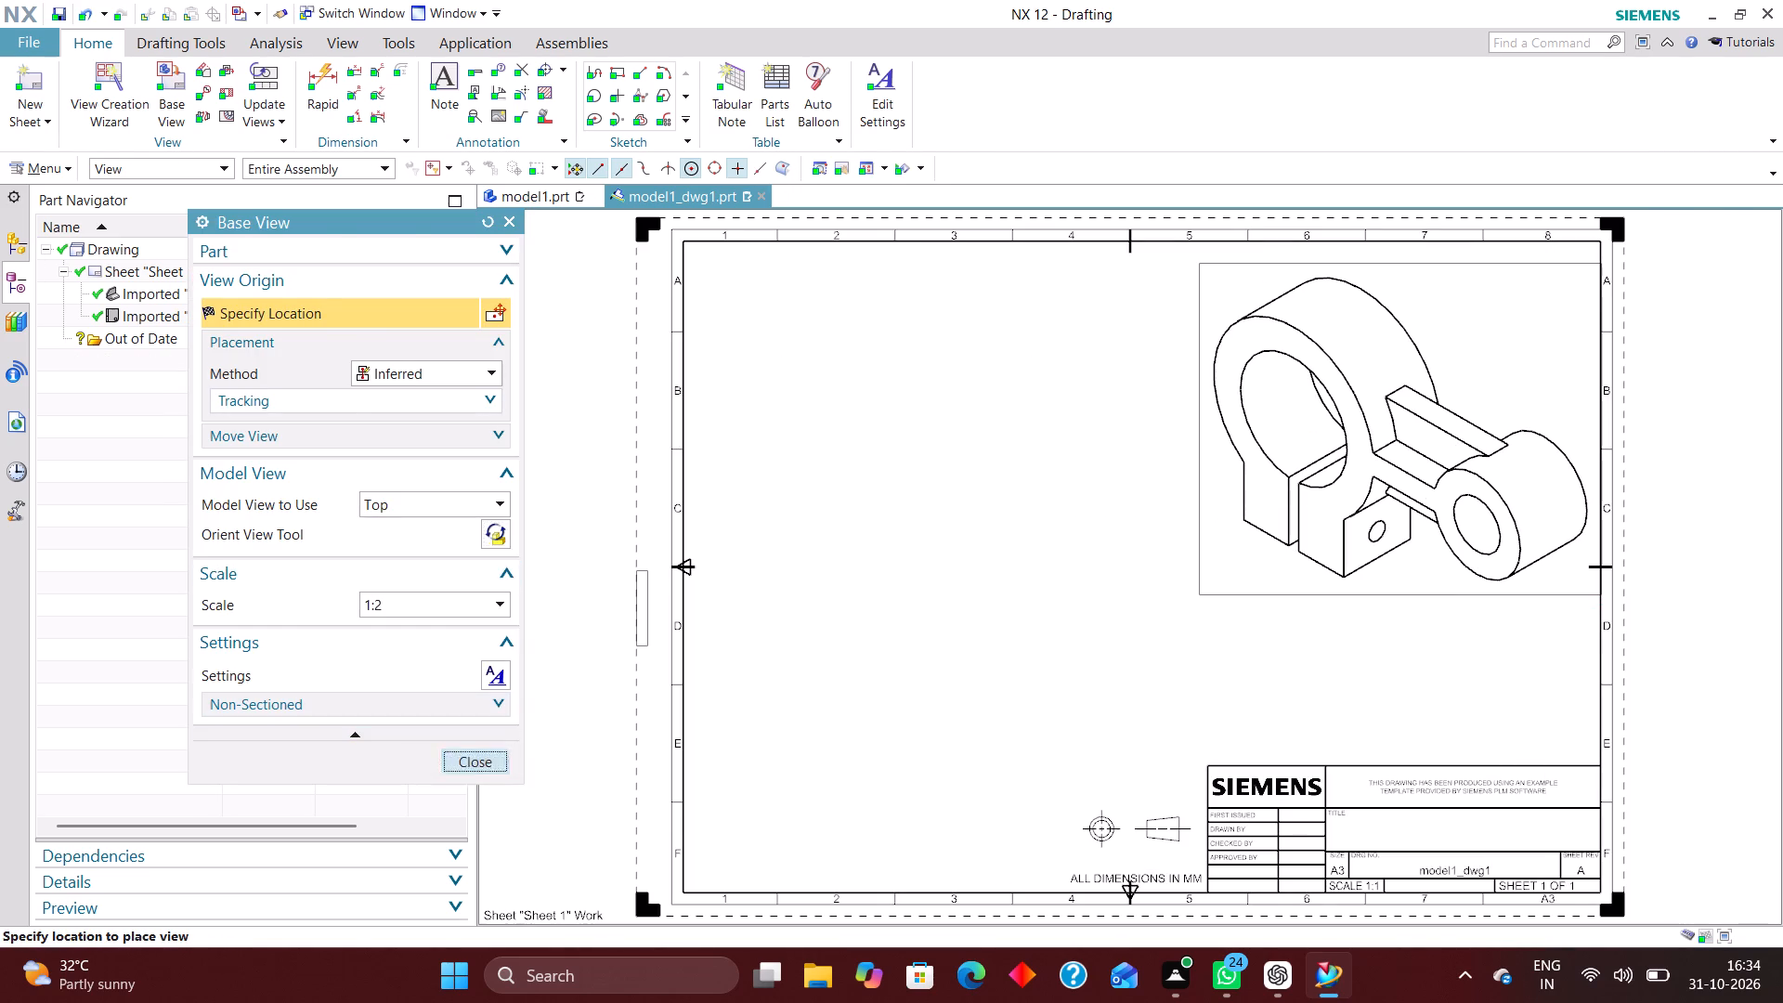
# Start another base view of the bracket using the Front model view.
pyautogui.click(168, 72)
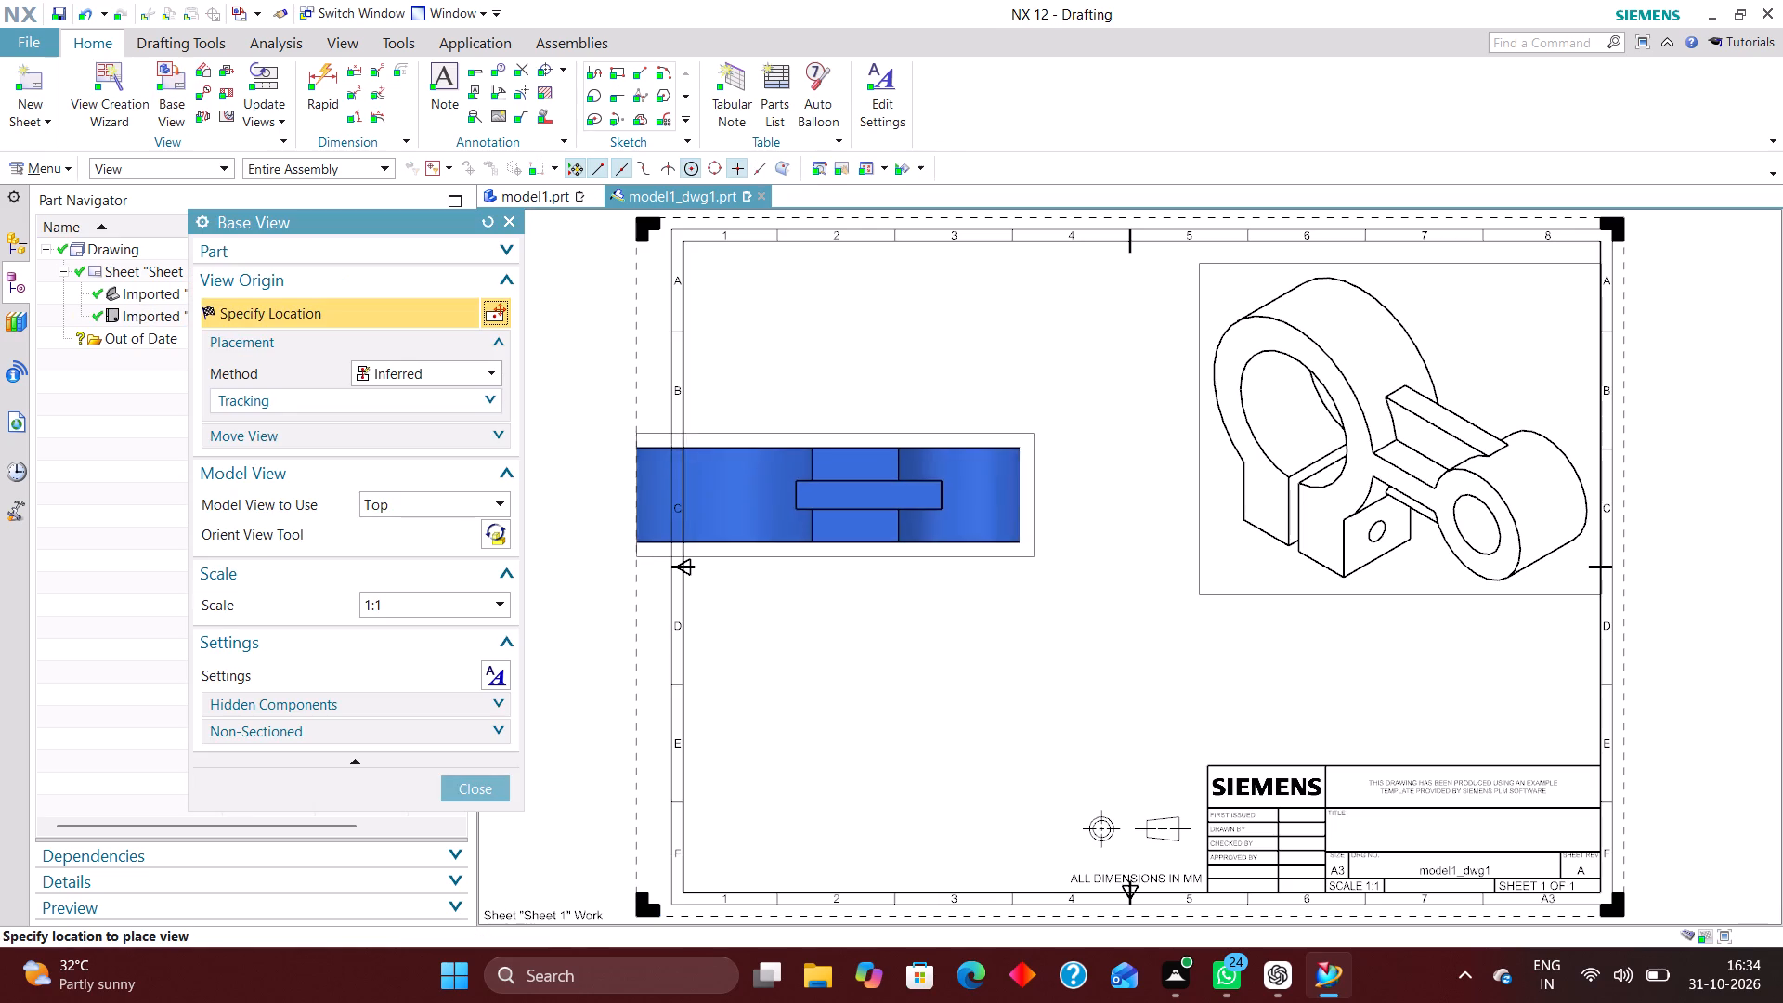
pyautogui.click(420, 501)
pyautogui.click(421, 545)
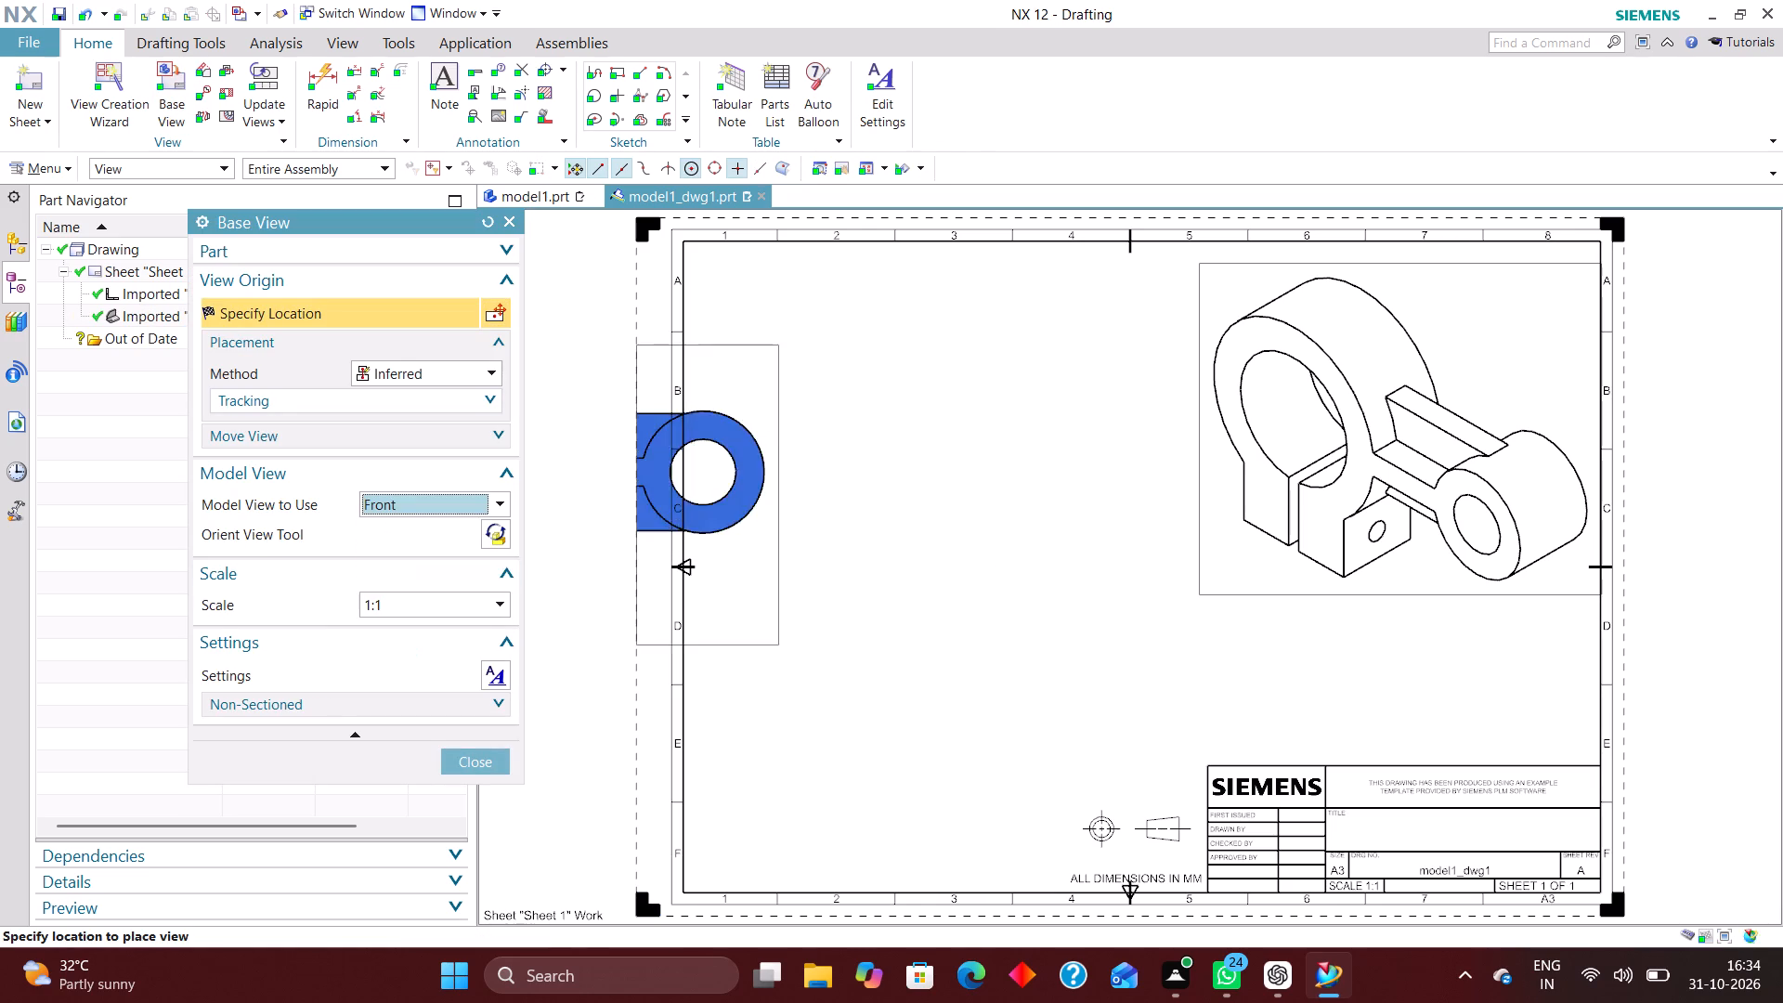
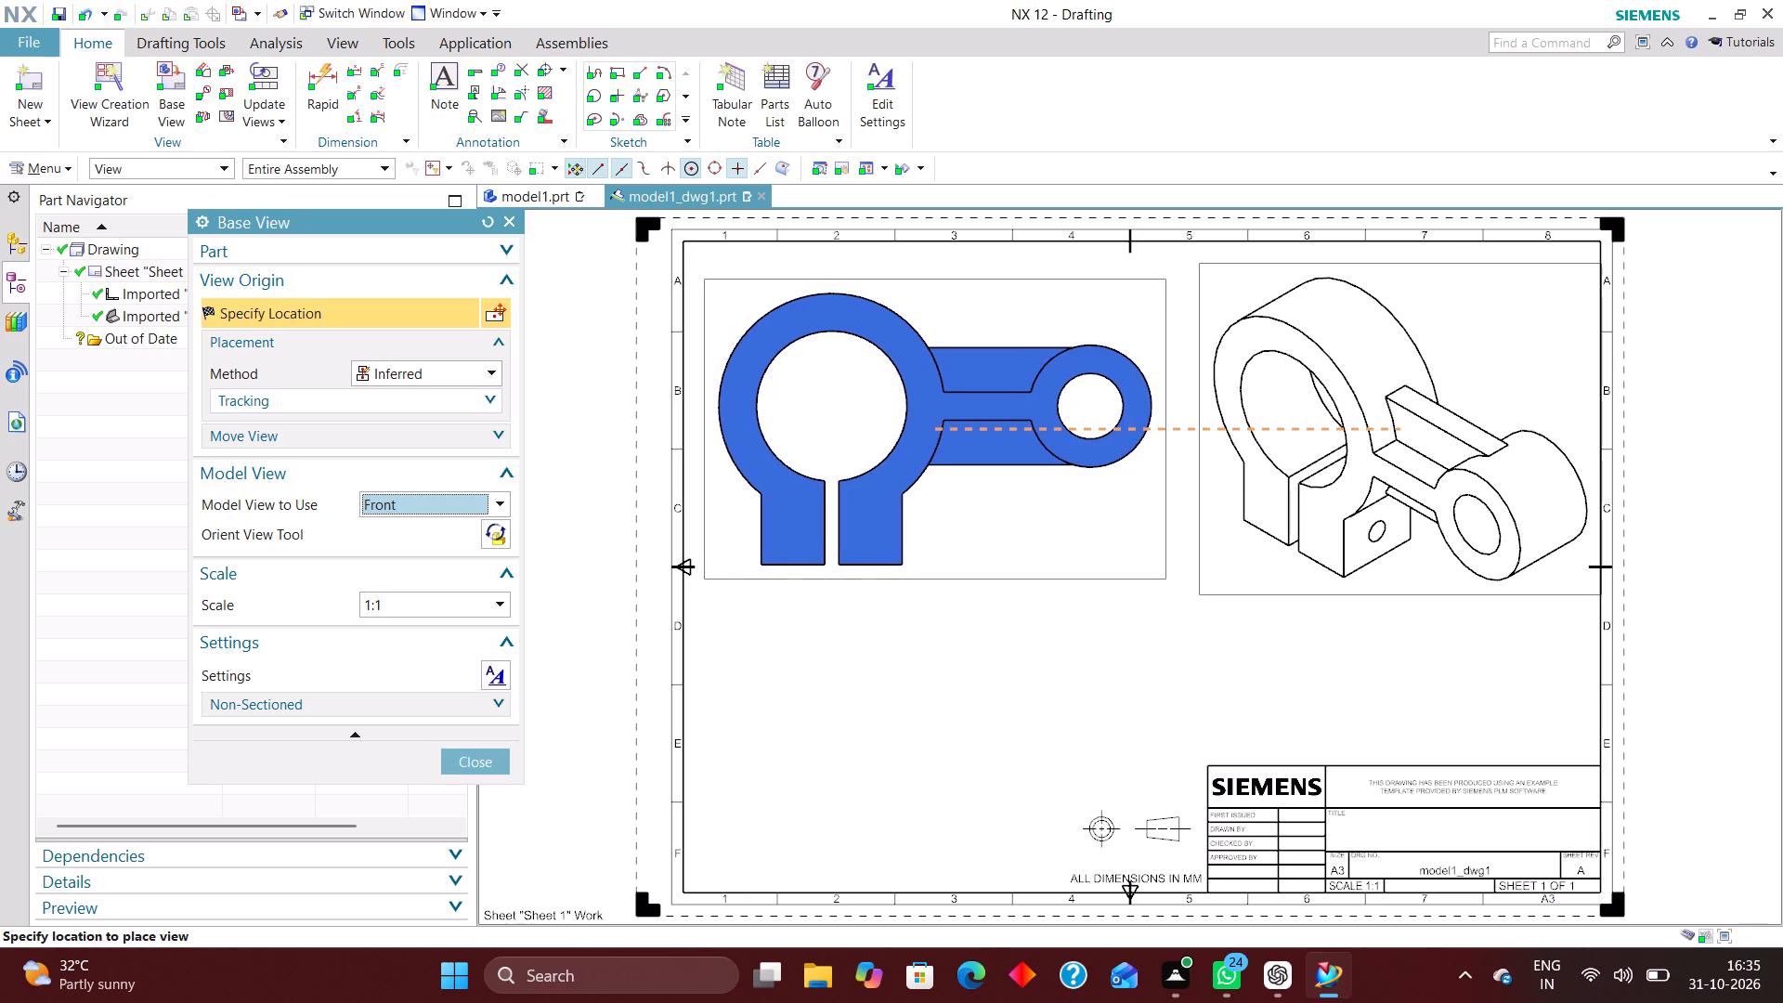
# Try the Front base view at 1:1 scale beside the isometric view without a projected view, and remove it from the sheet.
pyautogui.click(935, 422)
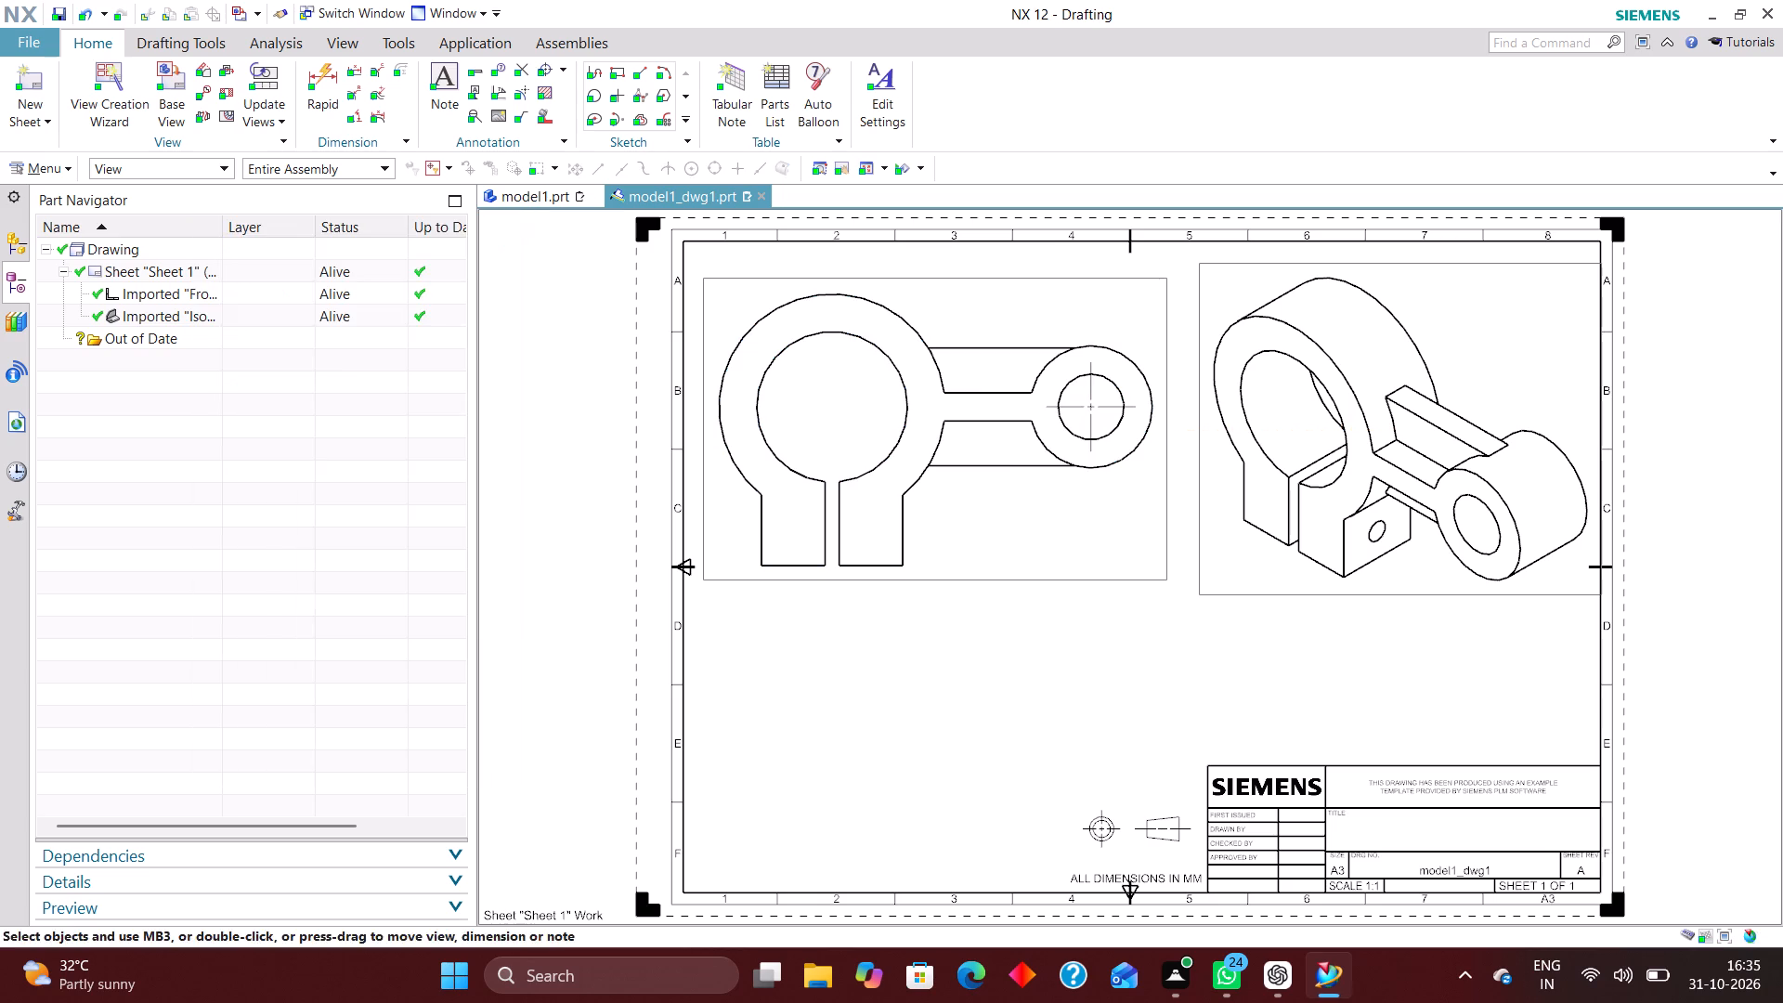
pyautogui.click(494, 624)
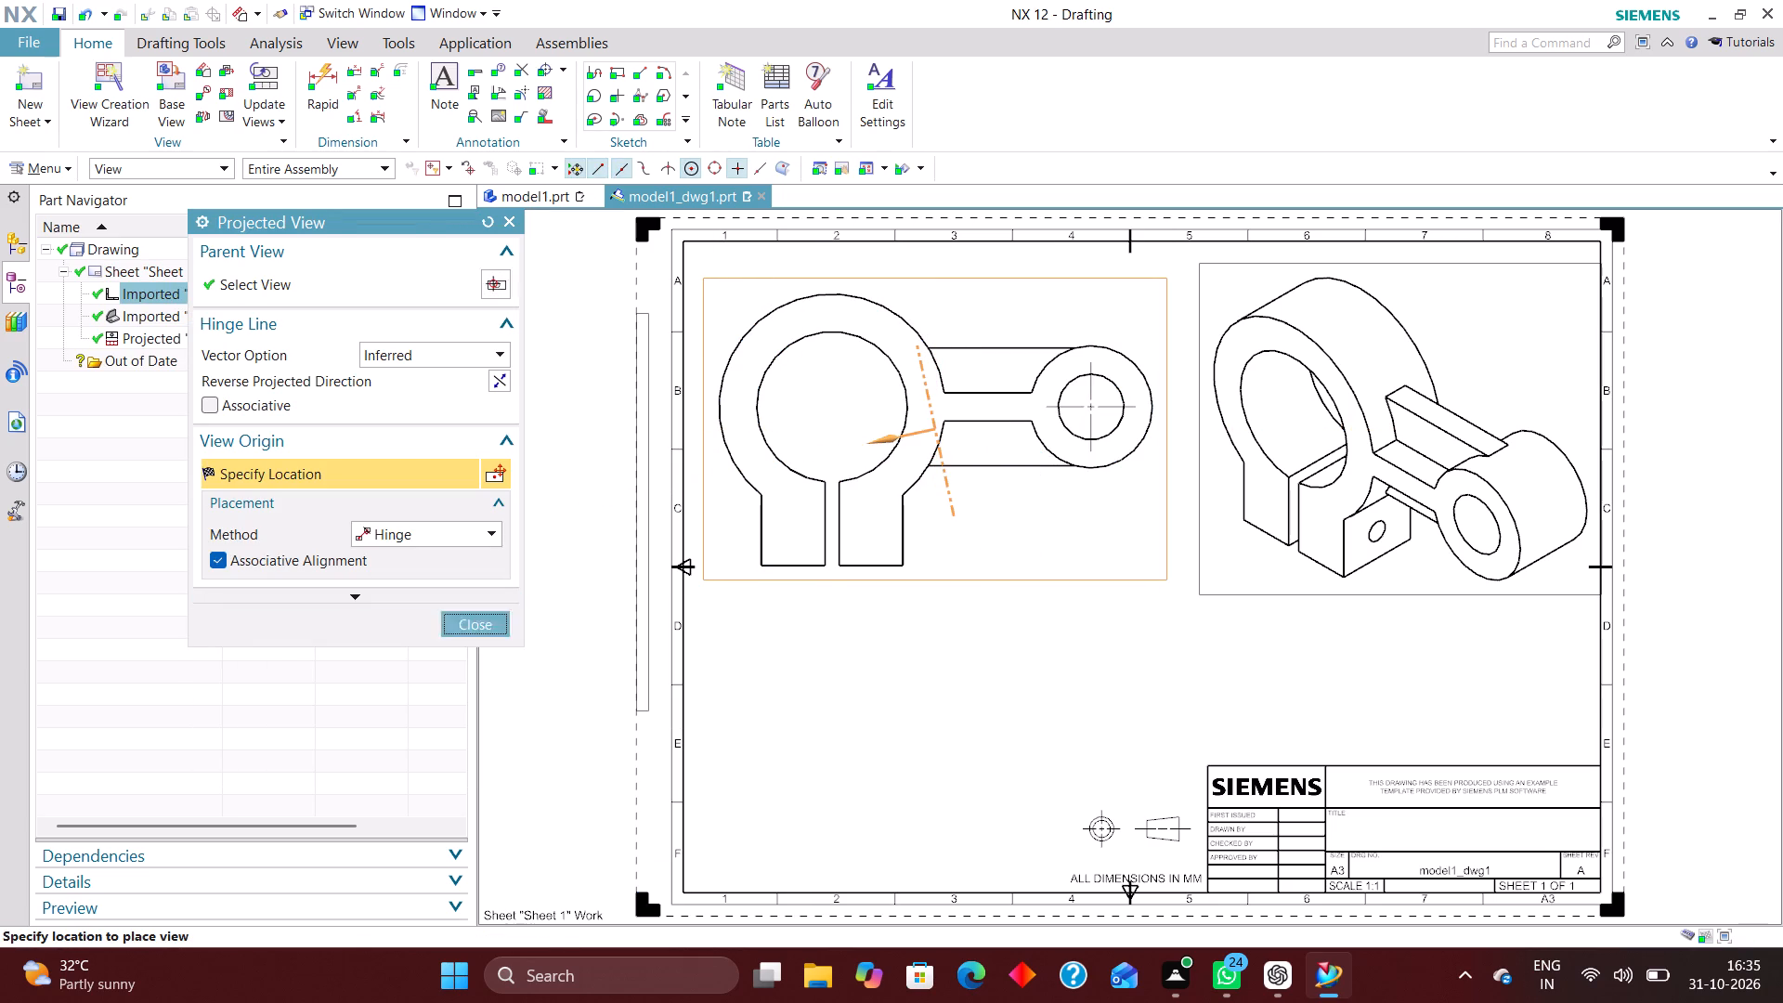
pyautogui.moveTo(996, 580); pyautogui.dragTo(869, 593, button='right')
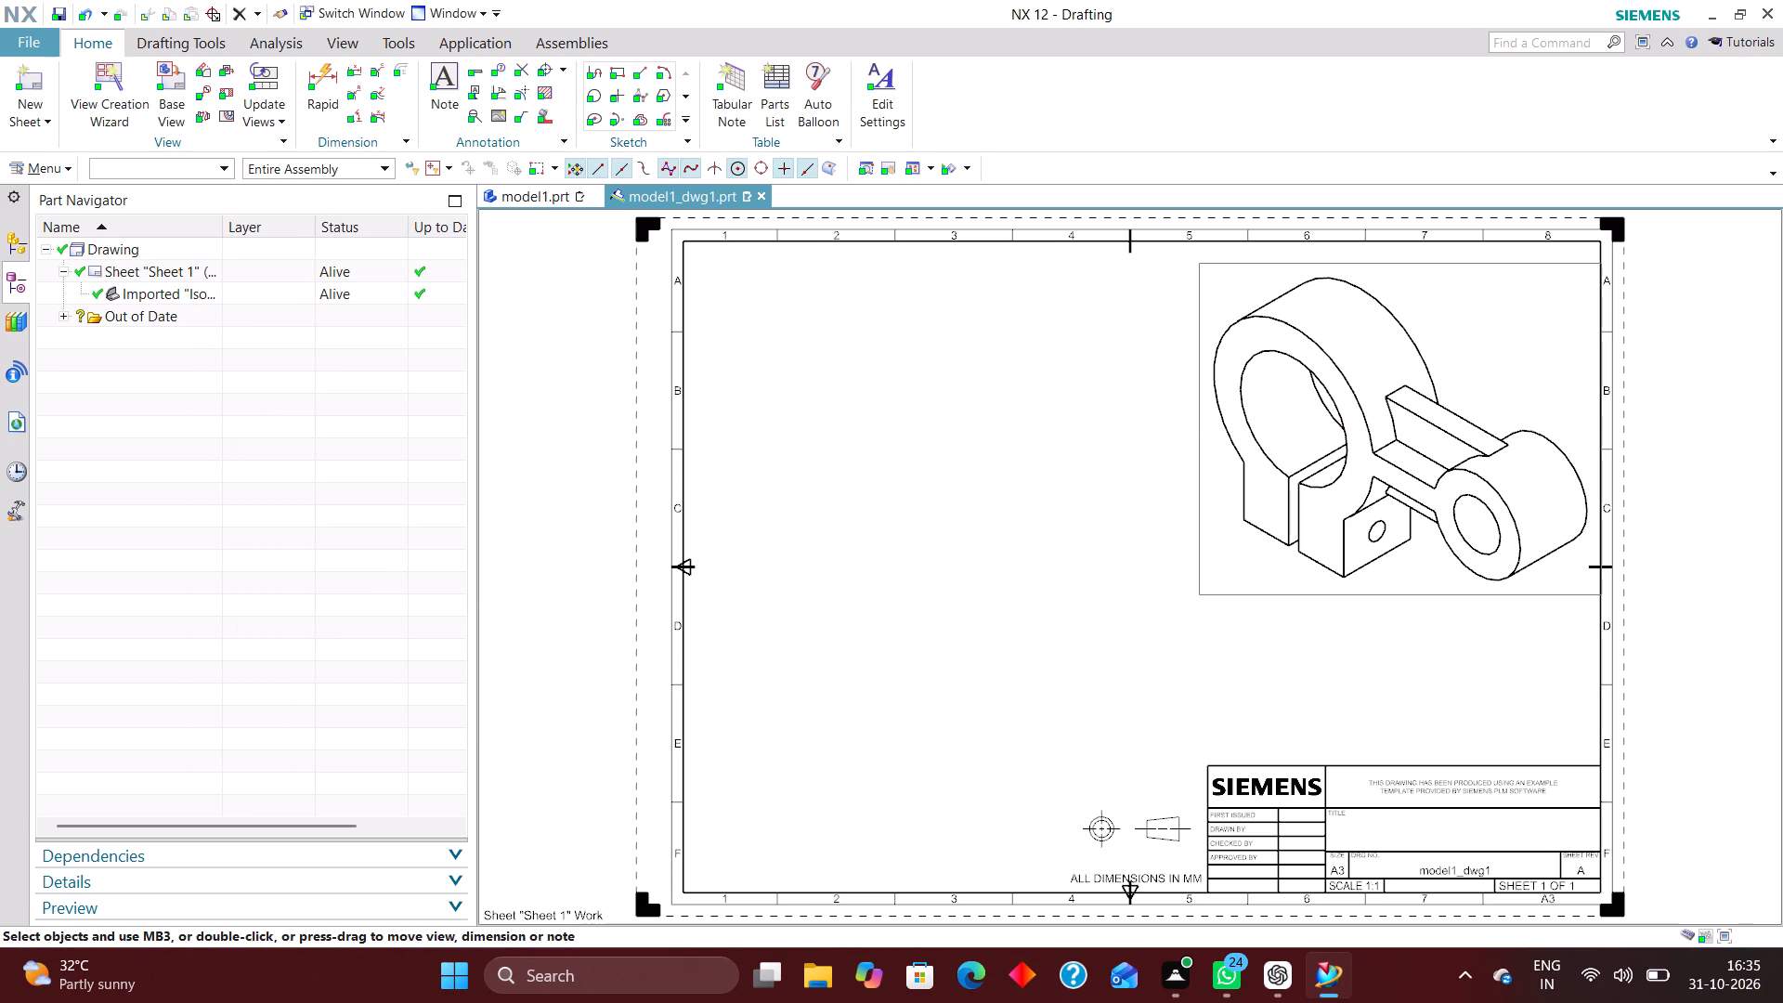
# Place a Front base view at 1:2 scale in the sheet's upper-left area, without any projected view.
pyautogui.click(173, 71)
pyautogui.click(451, 503)
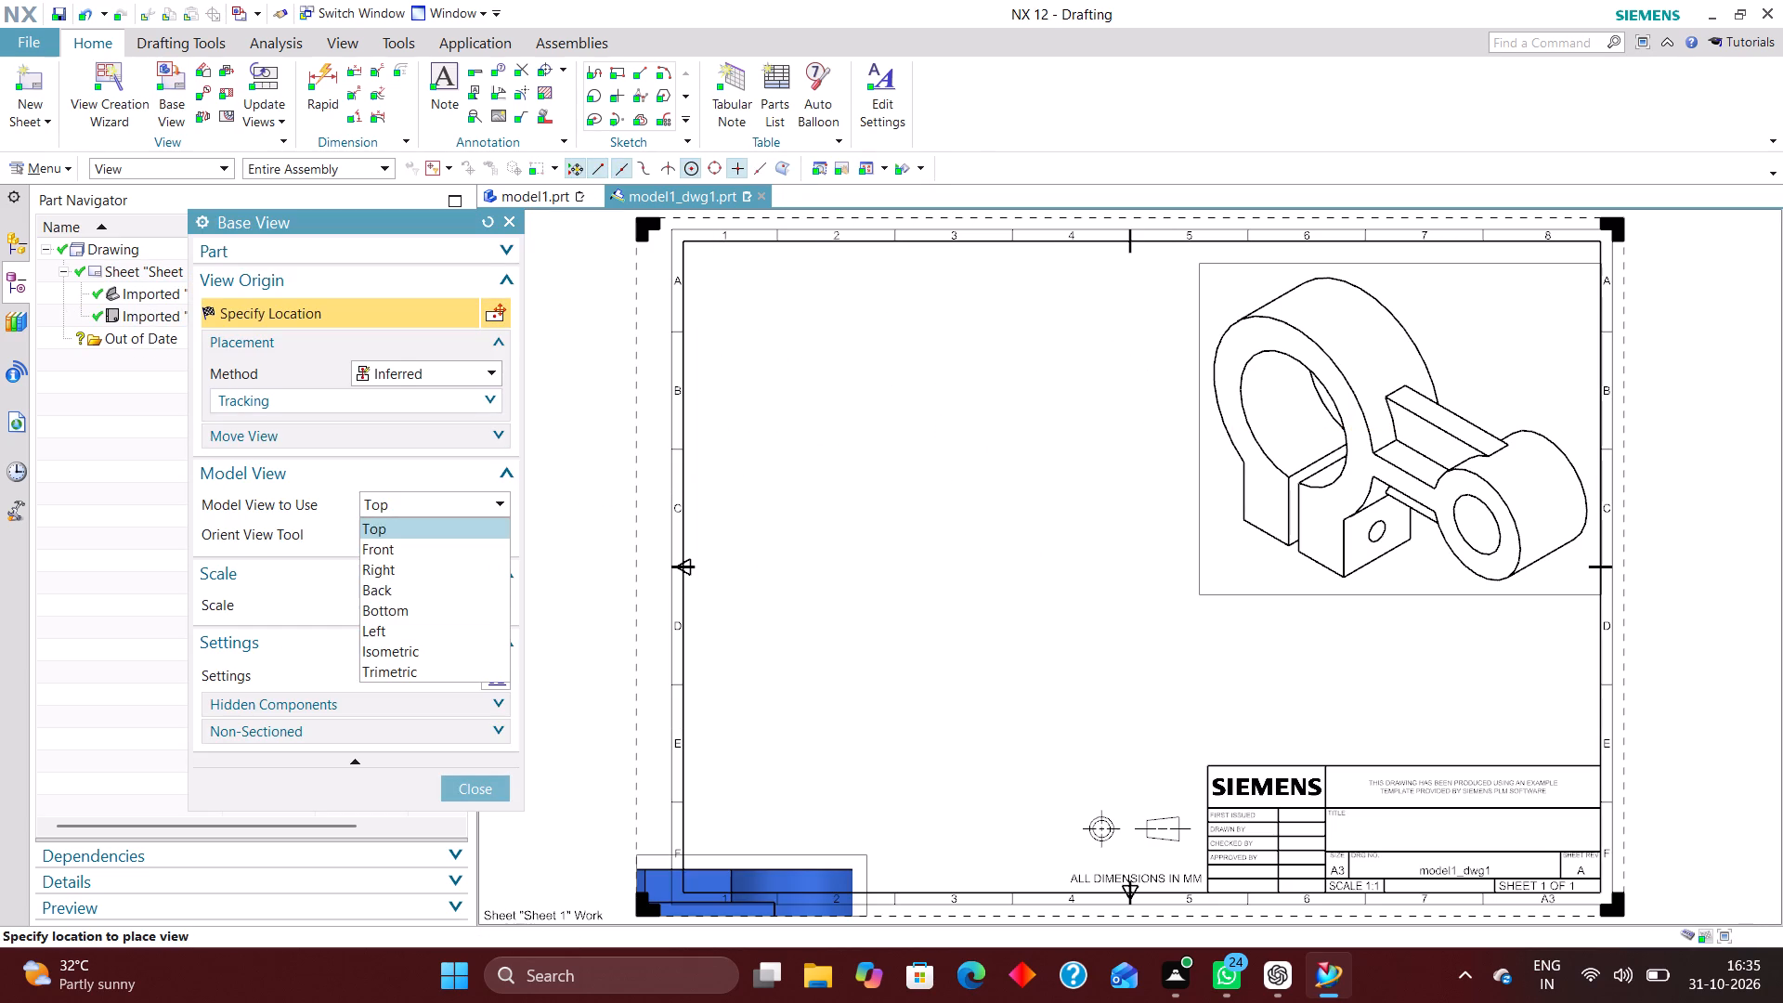
pyautogui.click(428, 550)
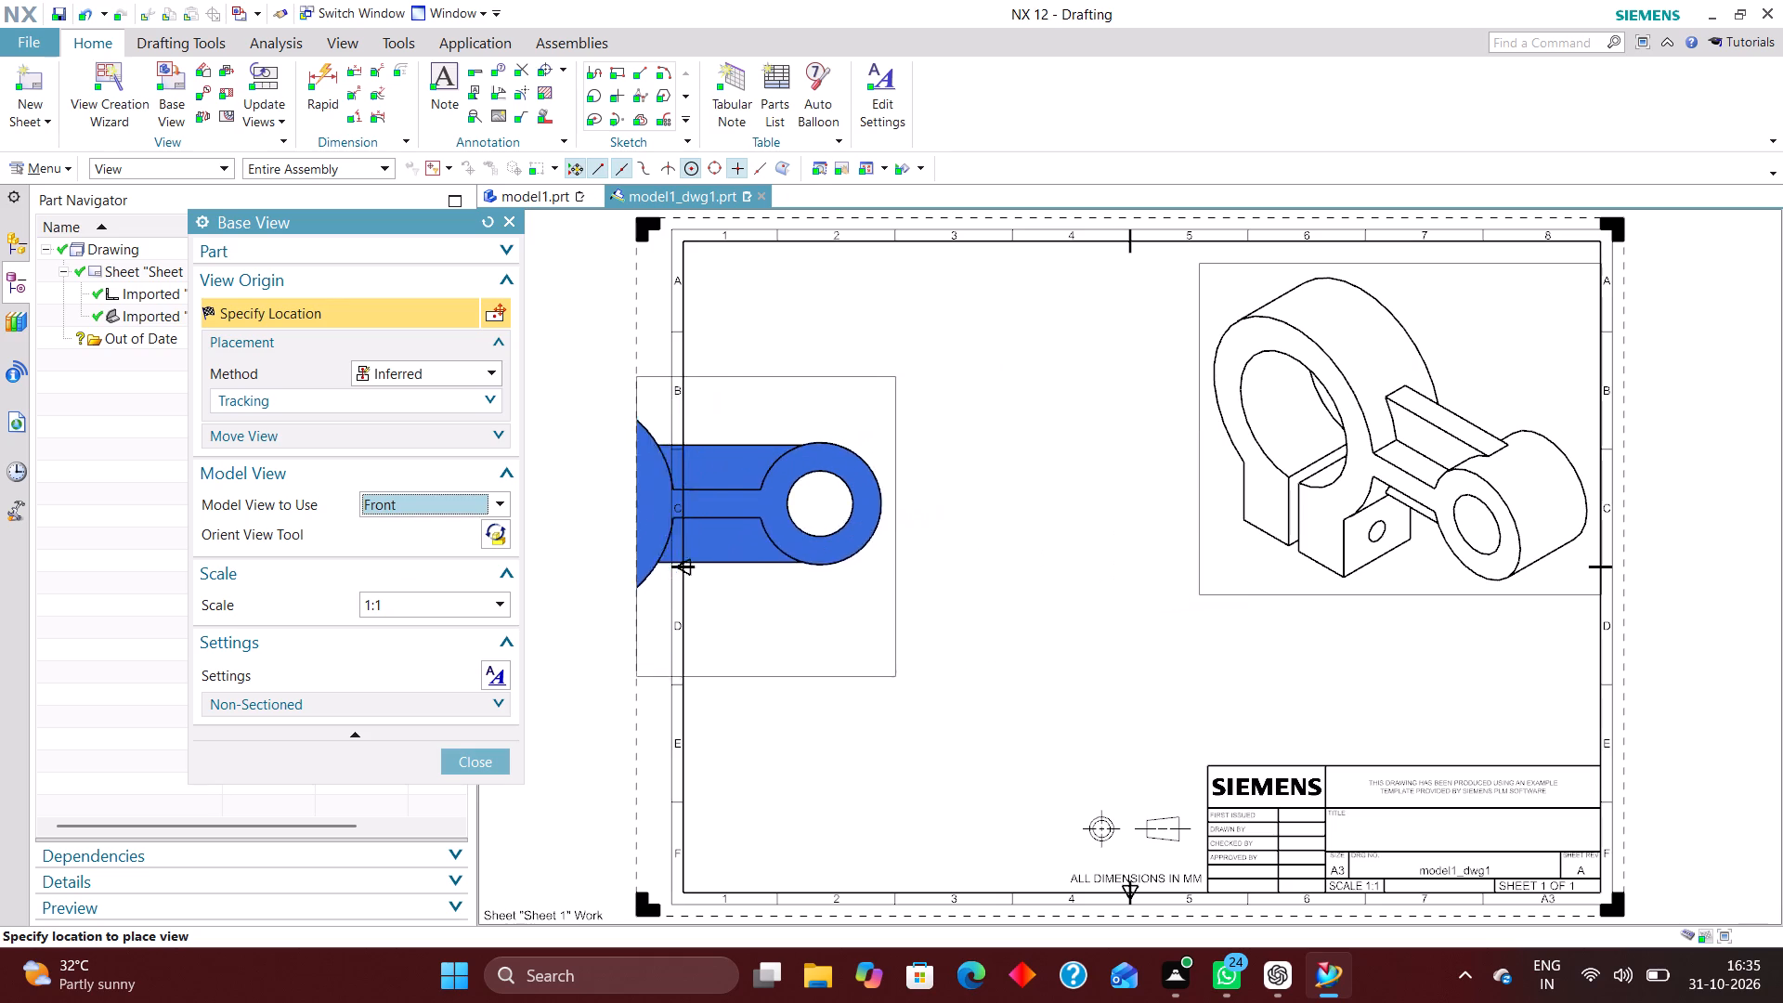
pyautogui.click(395, 604)
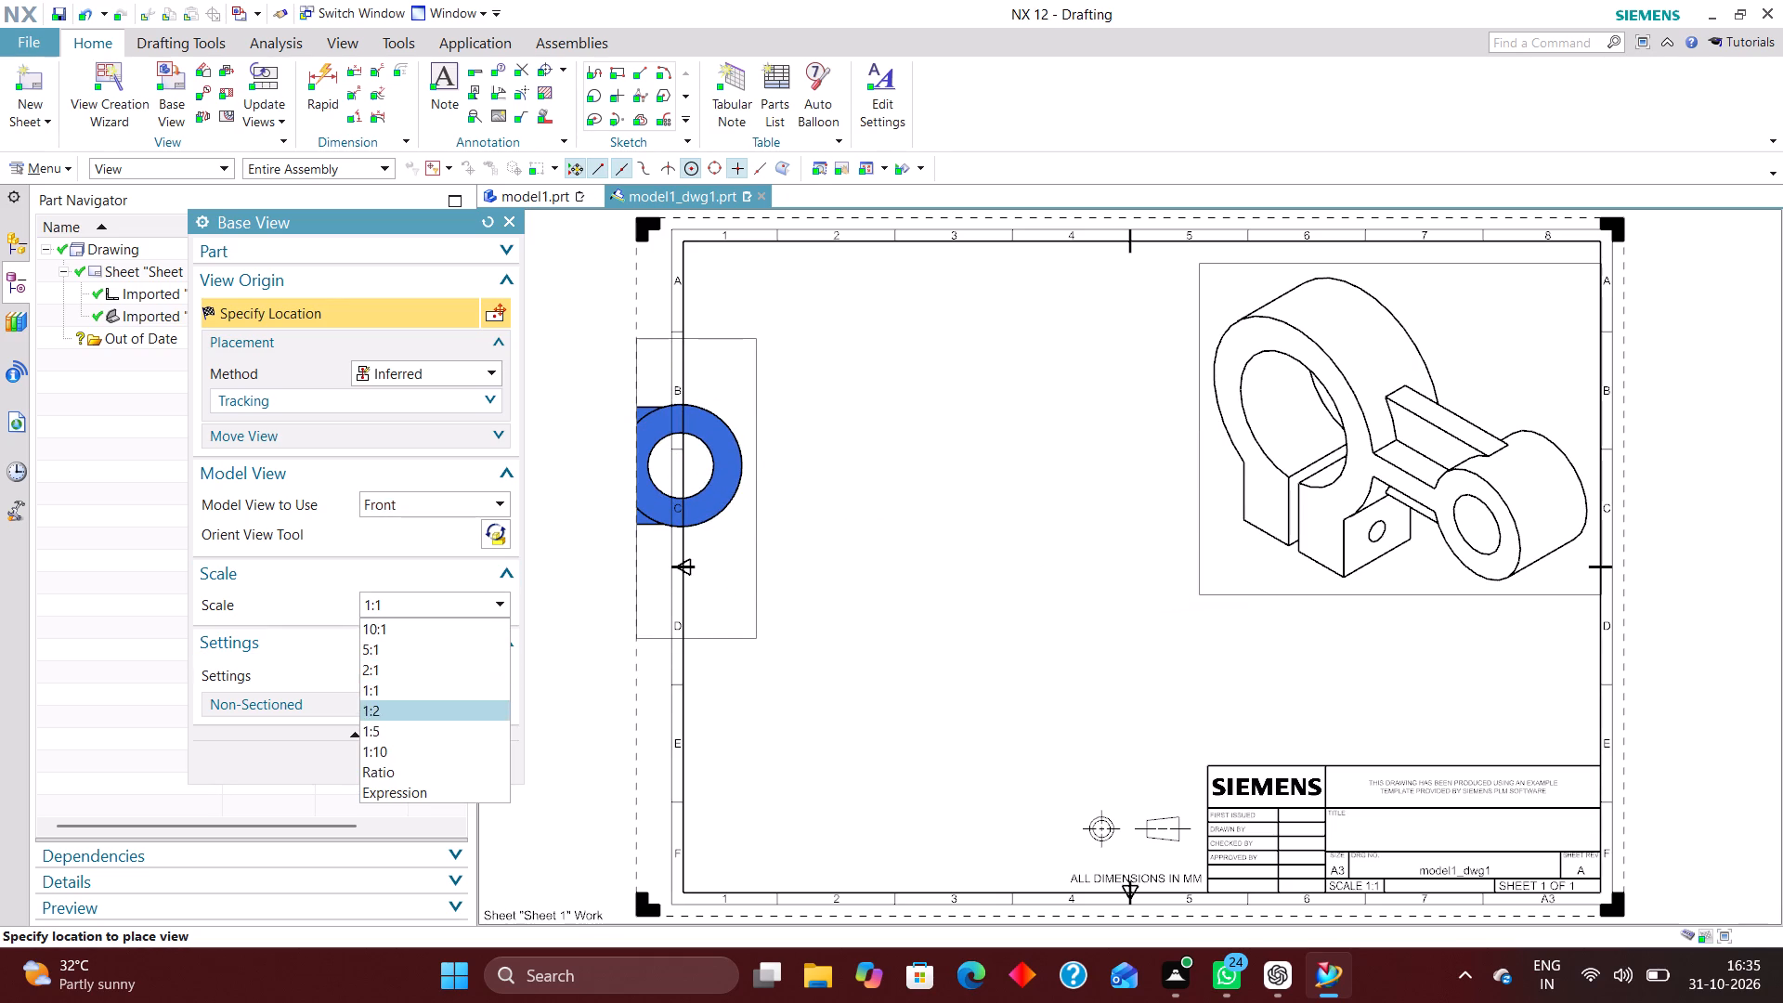
pyautogui.click(388, 709)
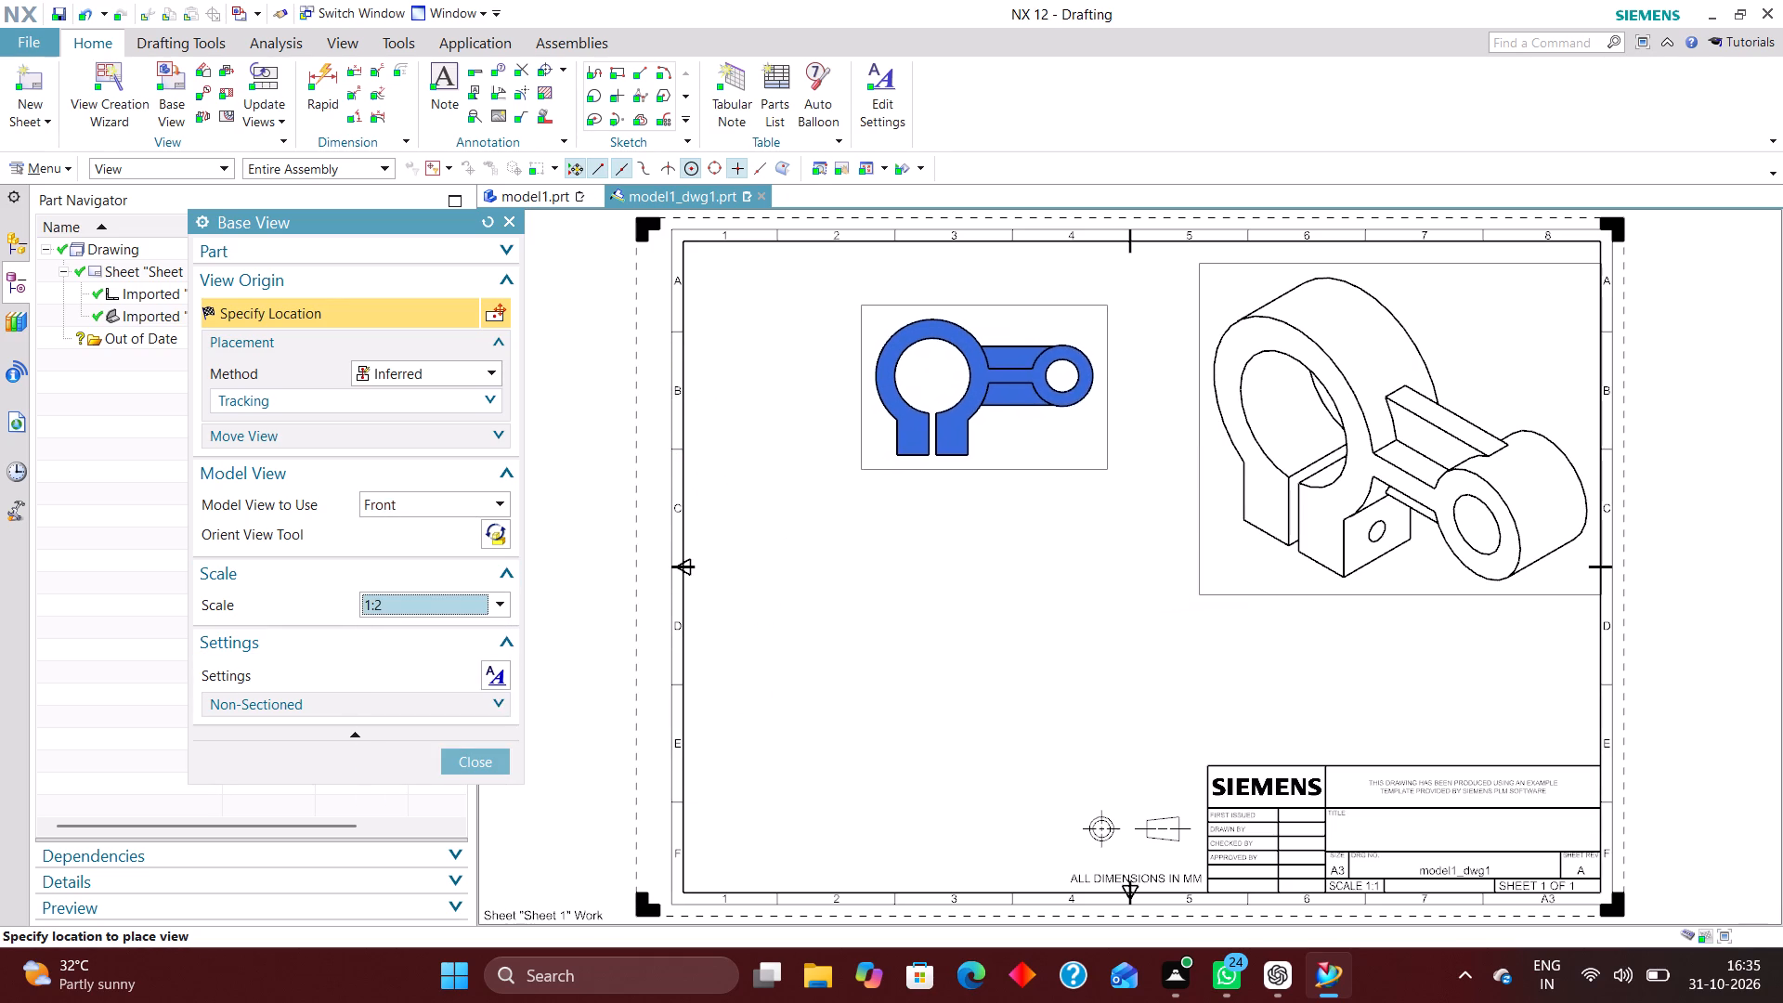
pyautogui.click(925, 401)
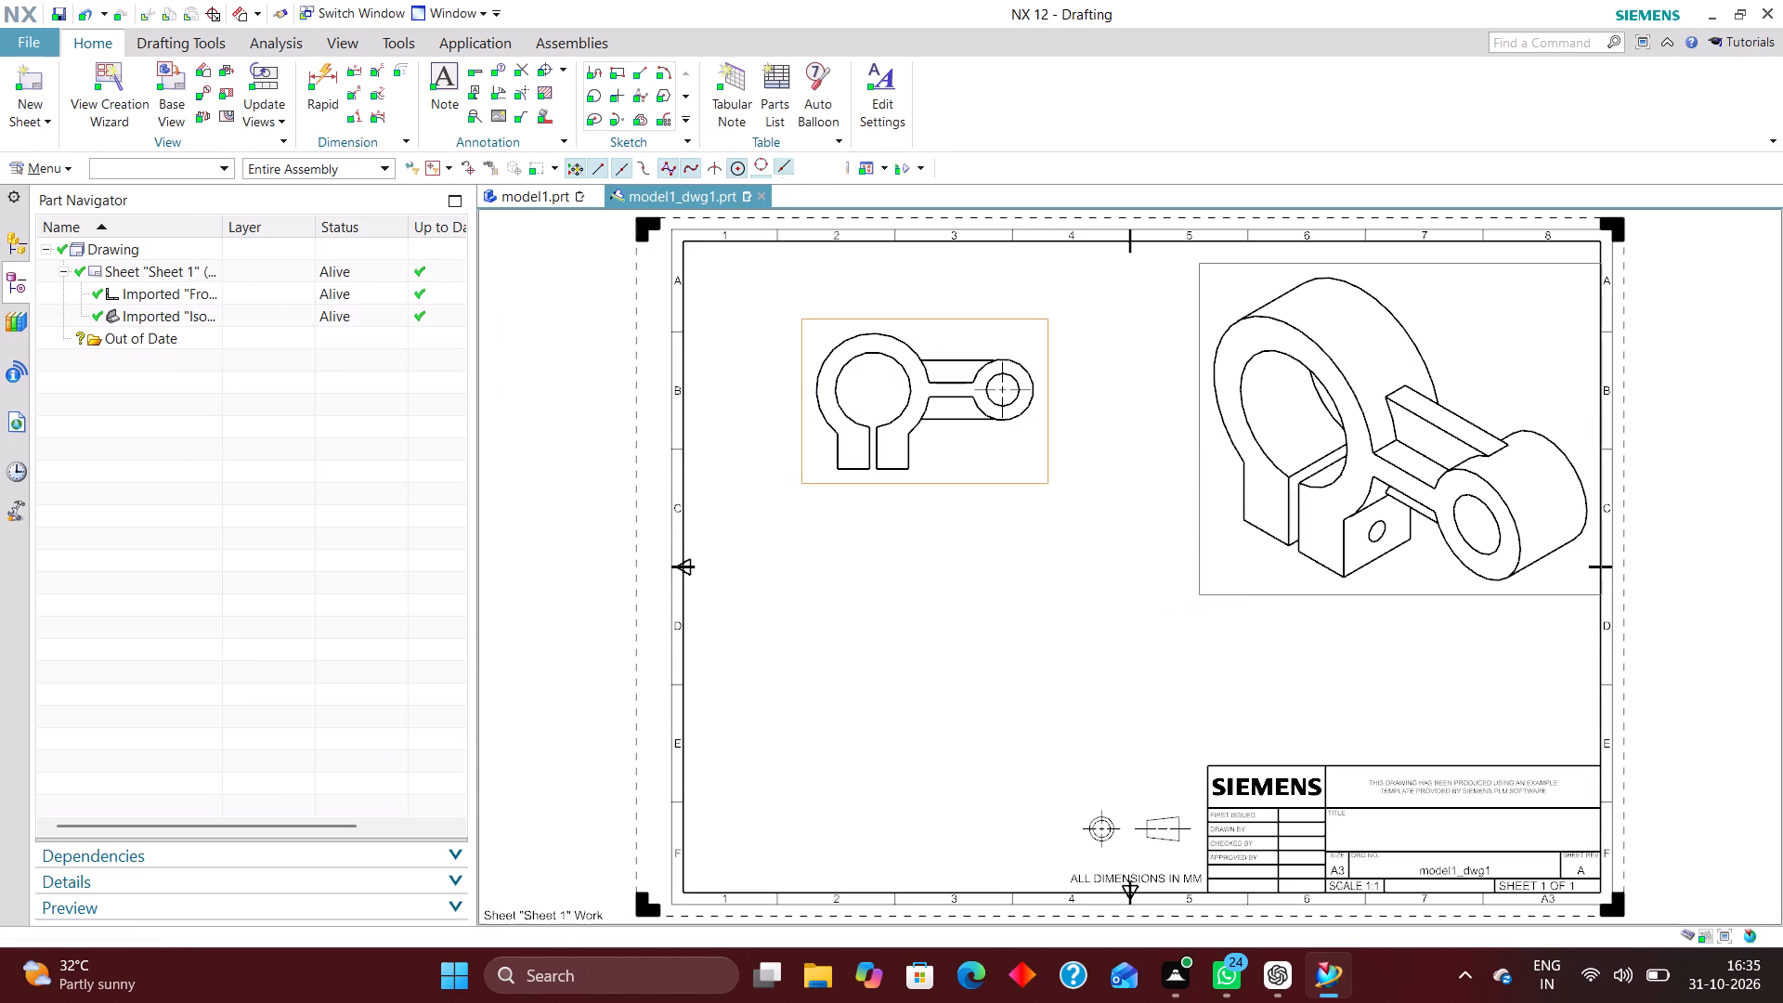
pyautogui.click(478, 624)
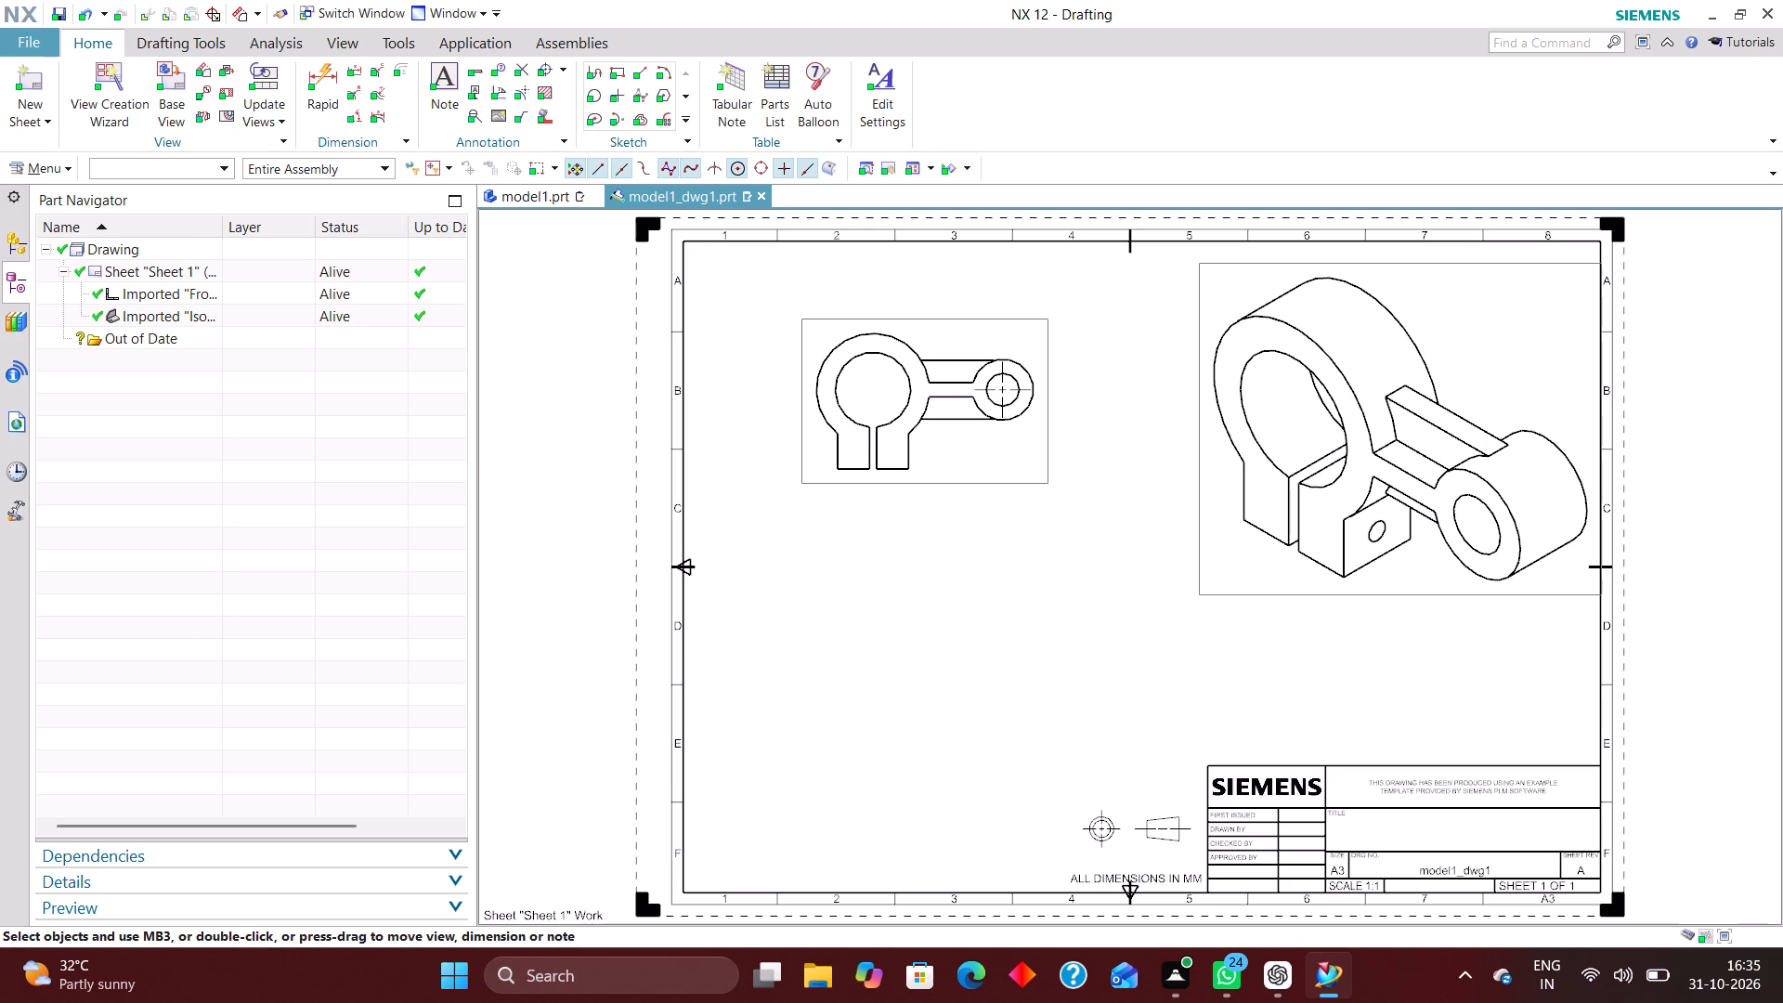
# Place a Top base view at 1:2 scale directly below the Front view, without any projected view.
pyautogui.click(170, 76)
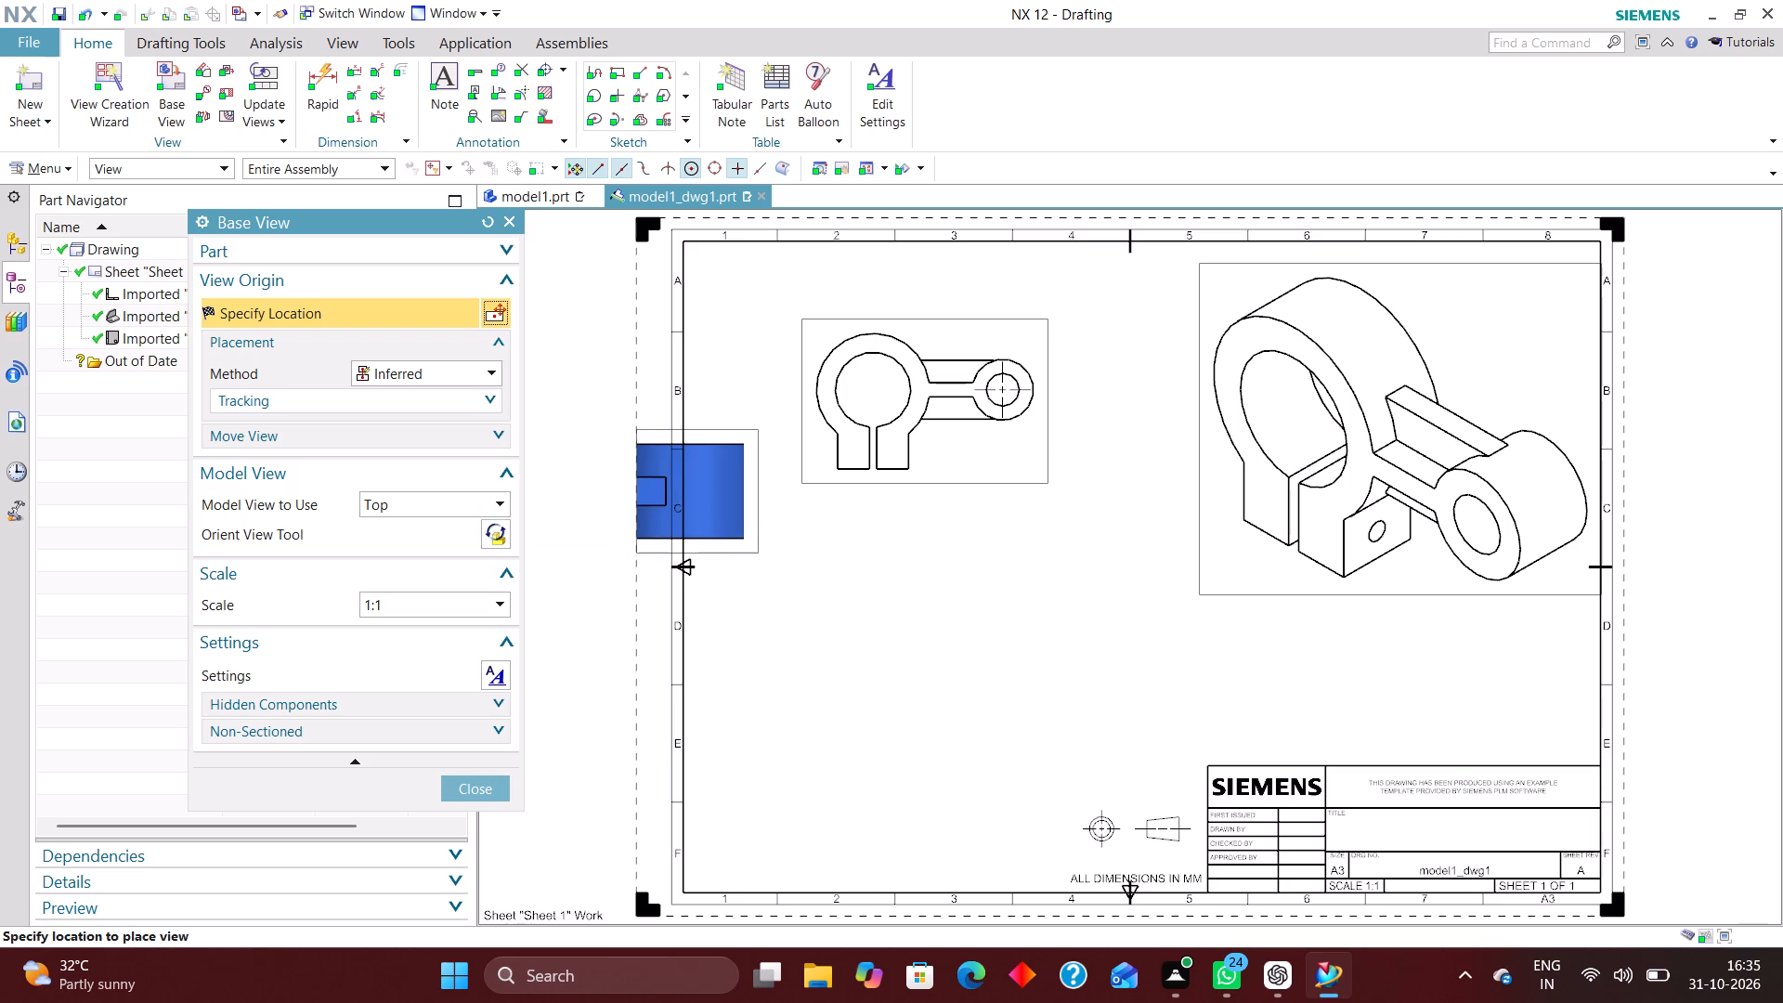
pyautogui.click(435, 609)
pyautogui.click(390, 709)
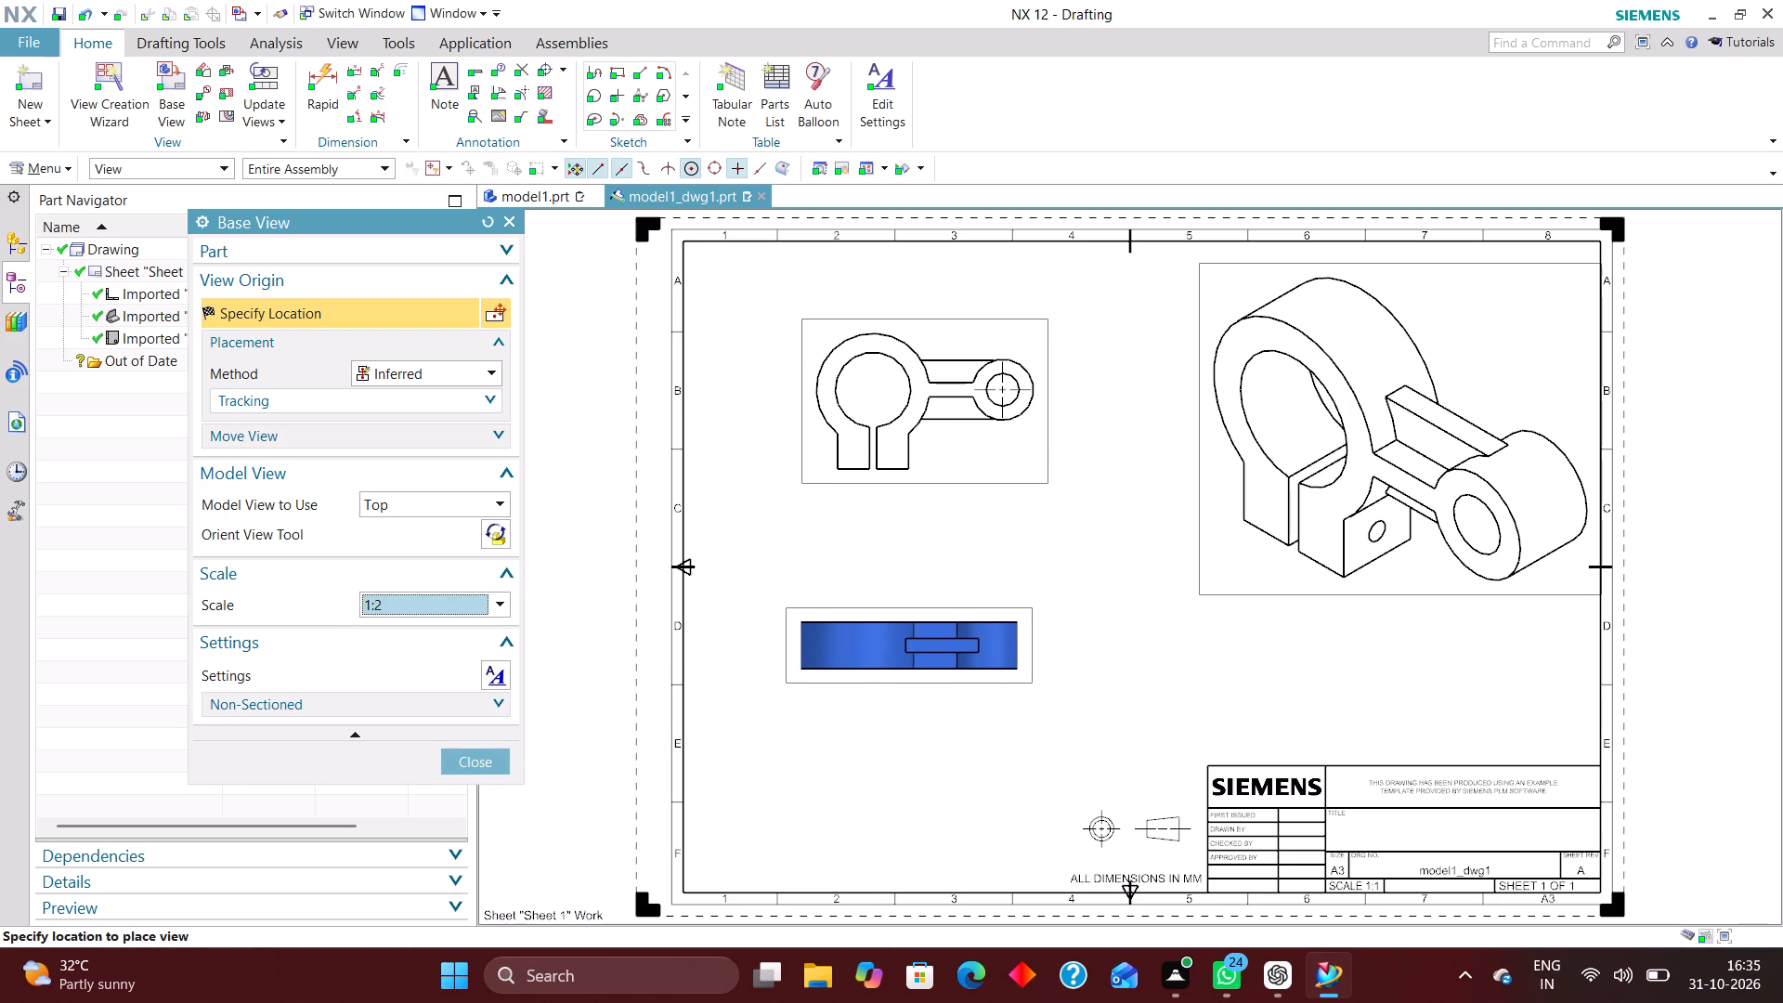
pyautogui.click(930, 617)
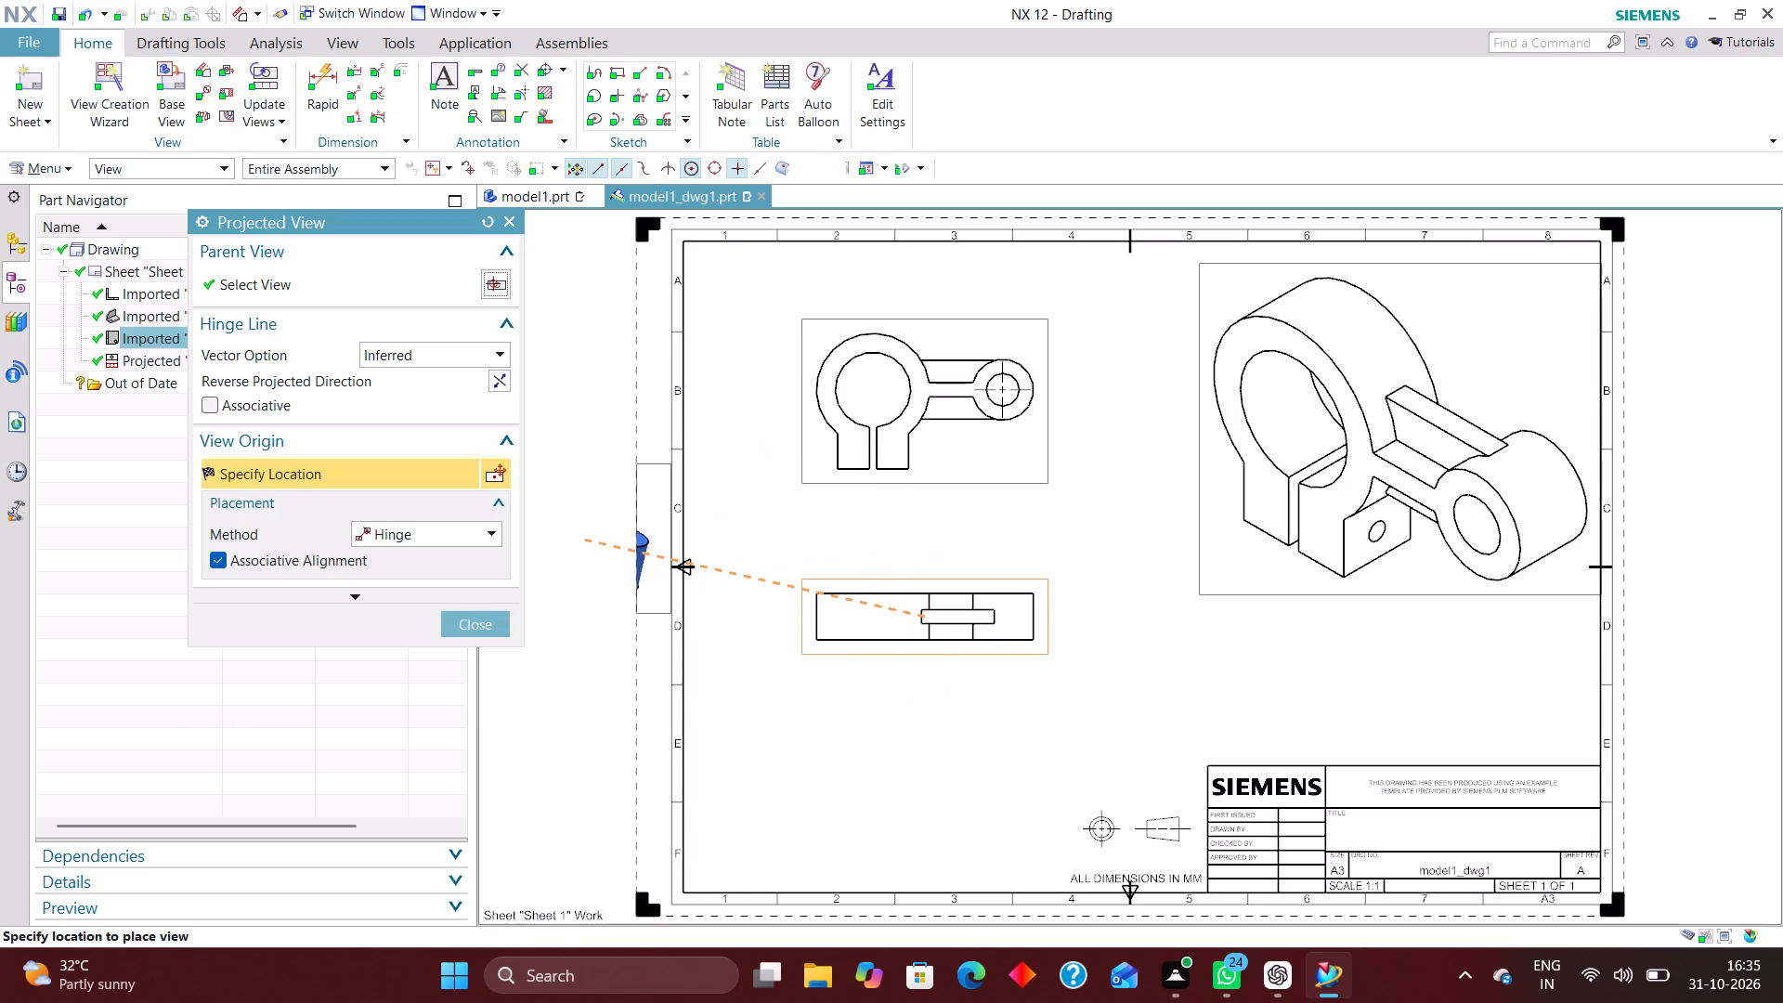
pyautogui.click(491, 618)
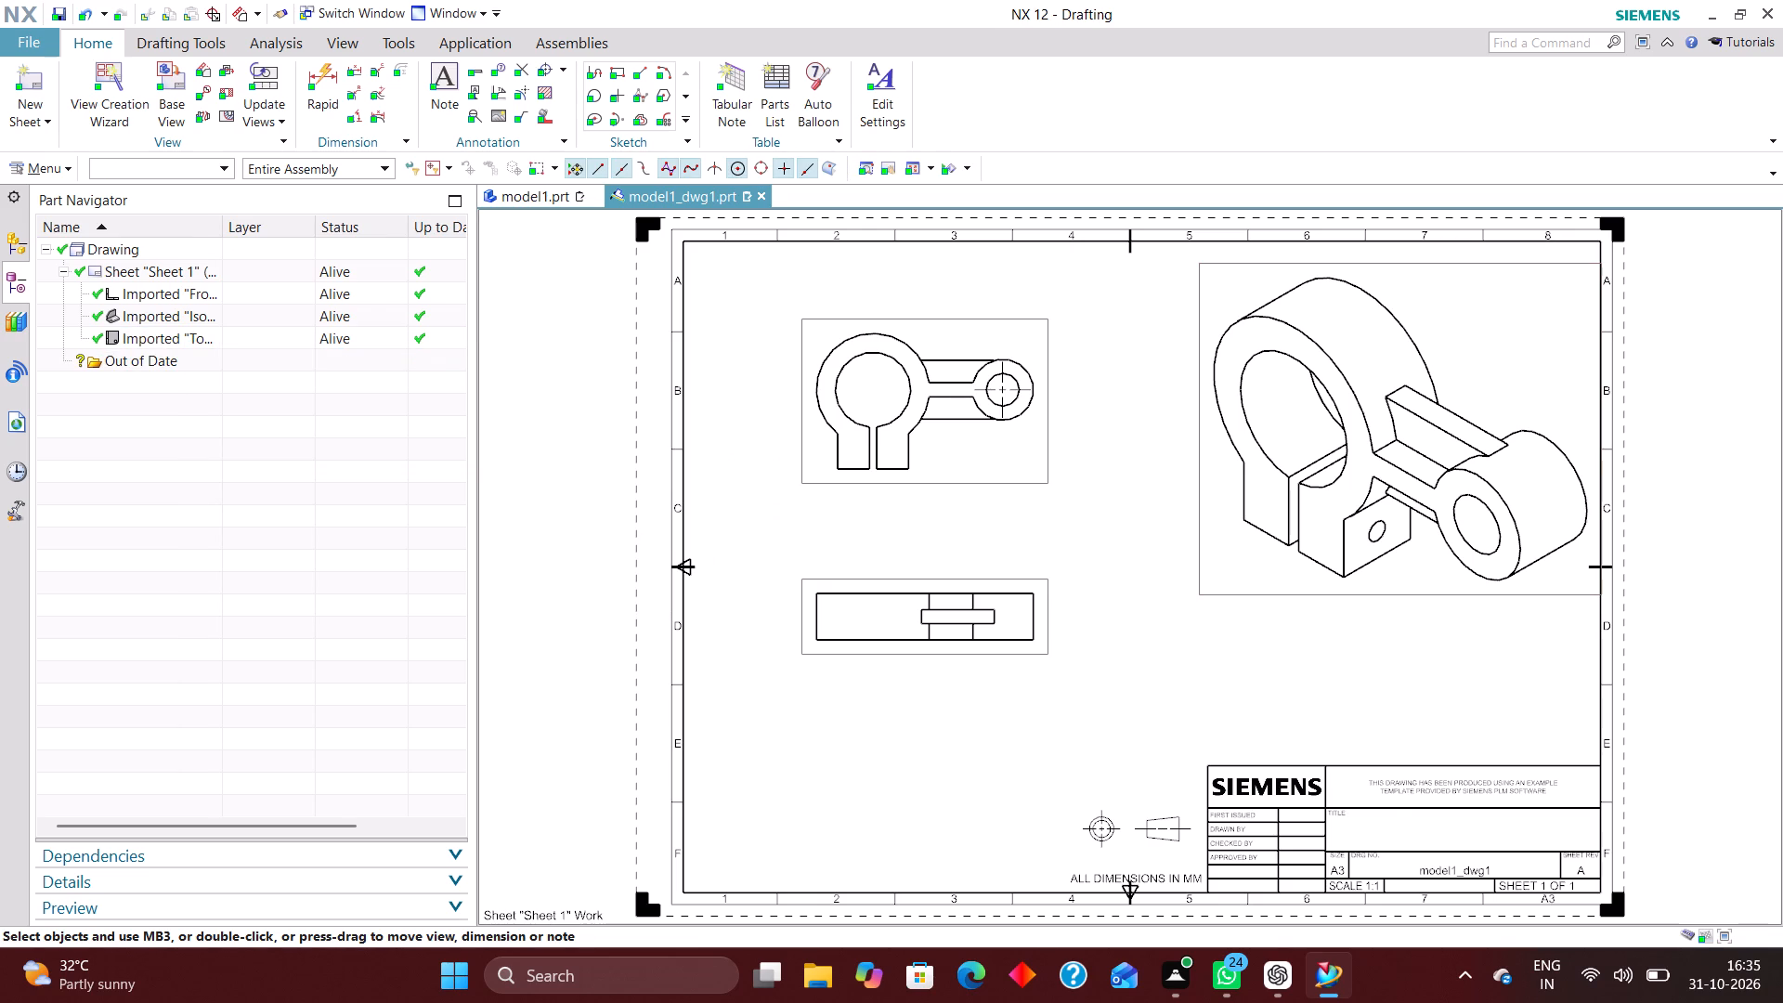
# Move the isometric view slightly left and down so it sits clear of the sheet border.
pyautogui.scroll(-1, 841, 515)
pyautogui.scroll(1, 1043, 520)
pyautogui.moveTo(1071, 397); pyautogui.dragTo(973, 592, button='right')
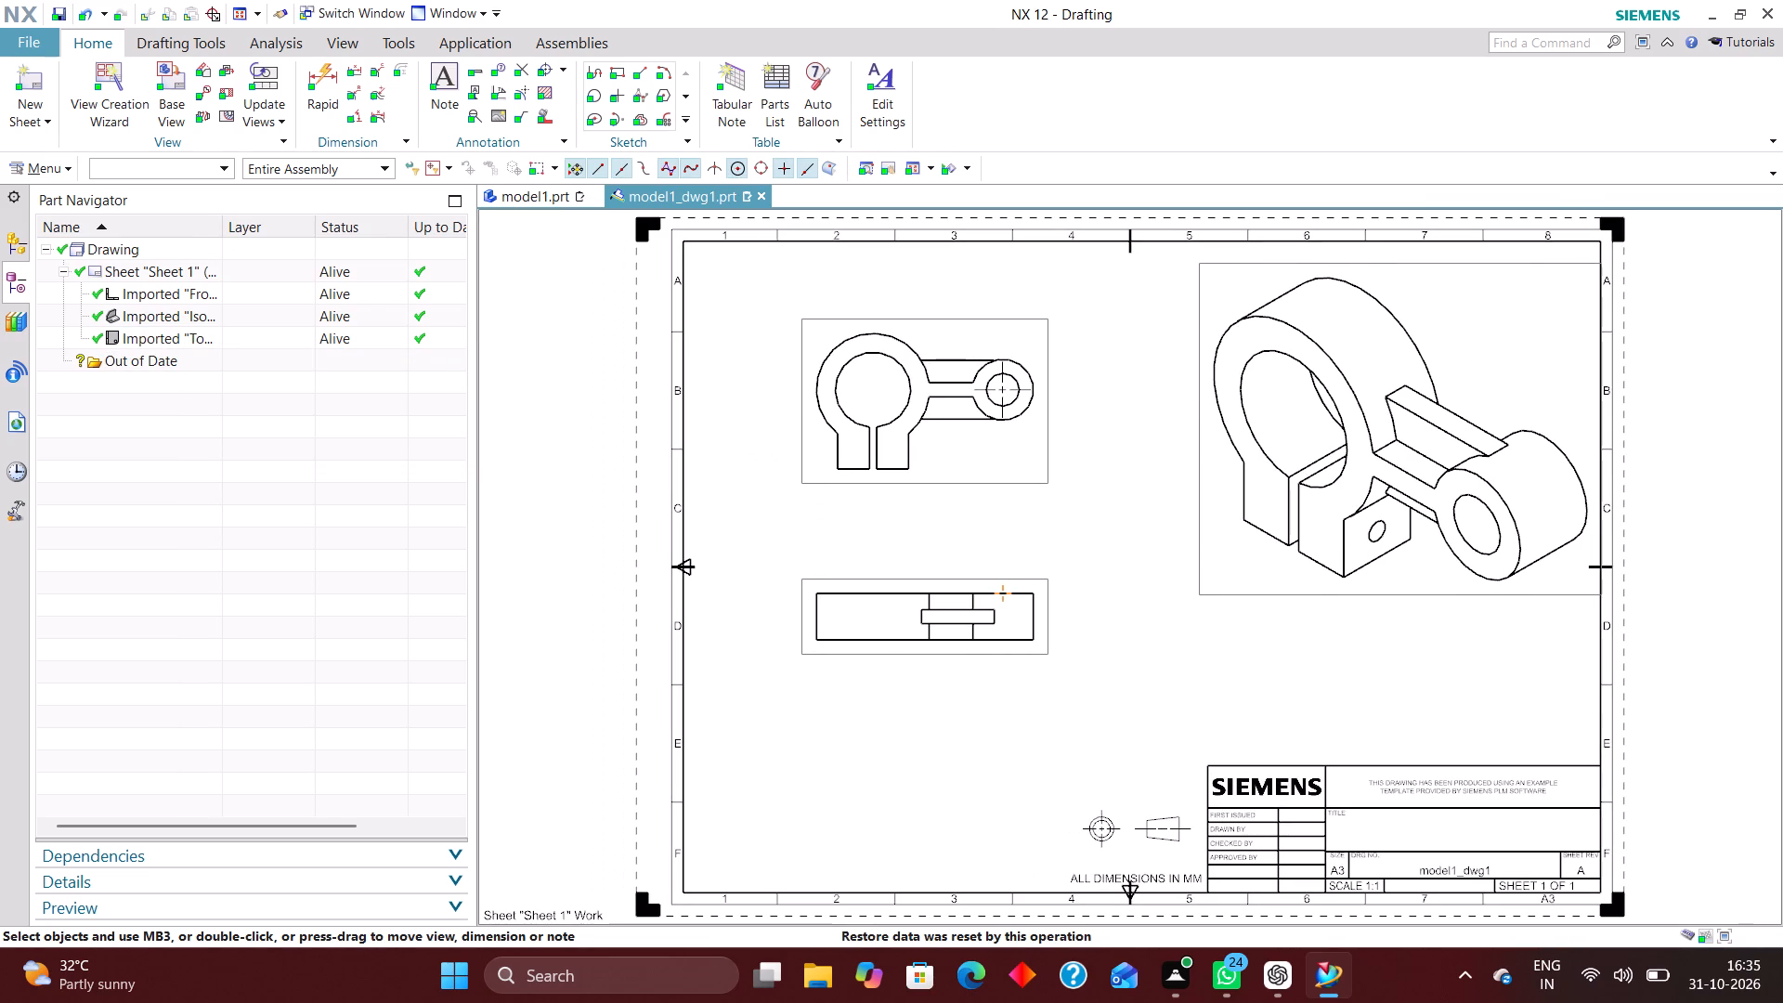
pyautogui.scroll(1, 1647, 610)
pyautogui.scroll(-1, 1185, 624)
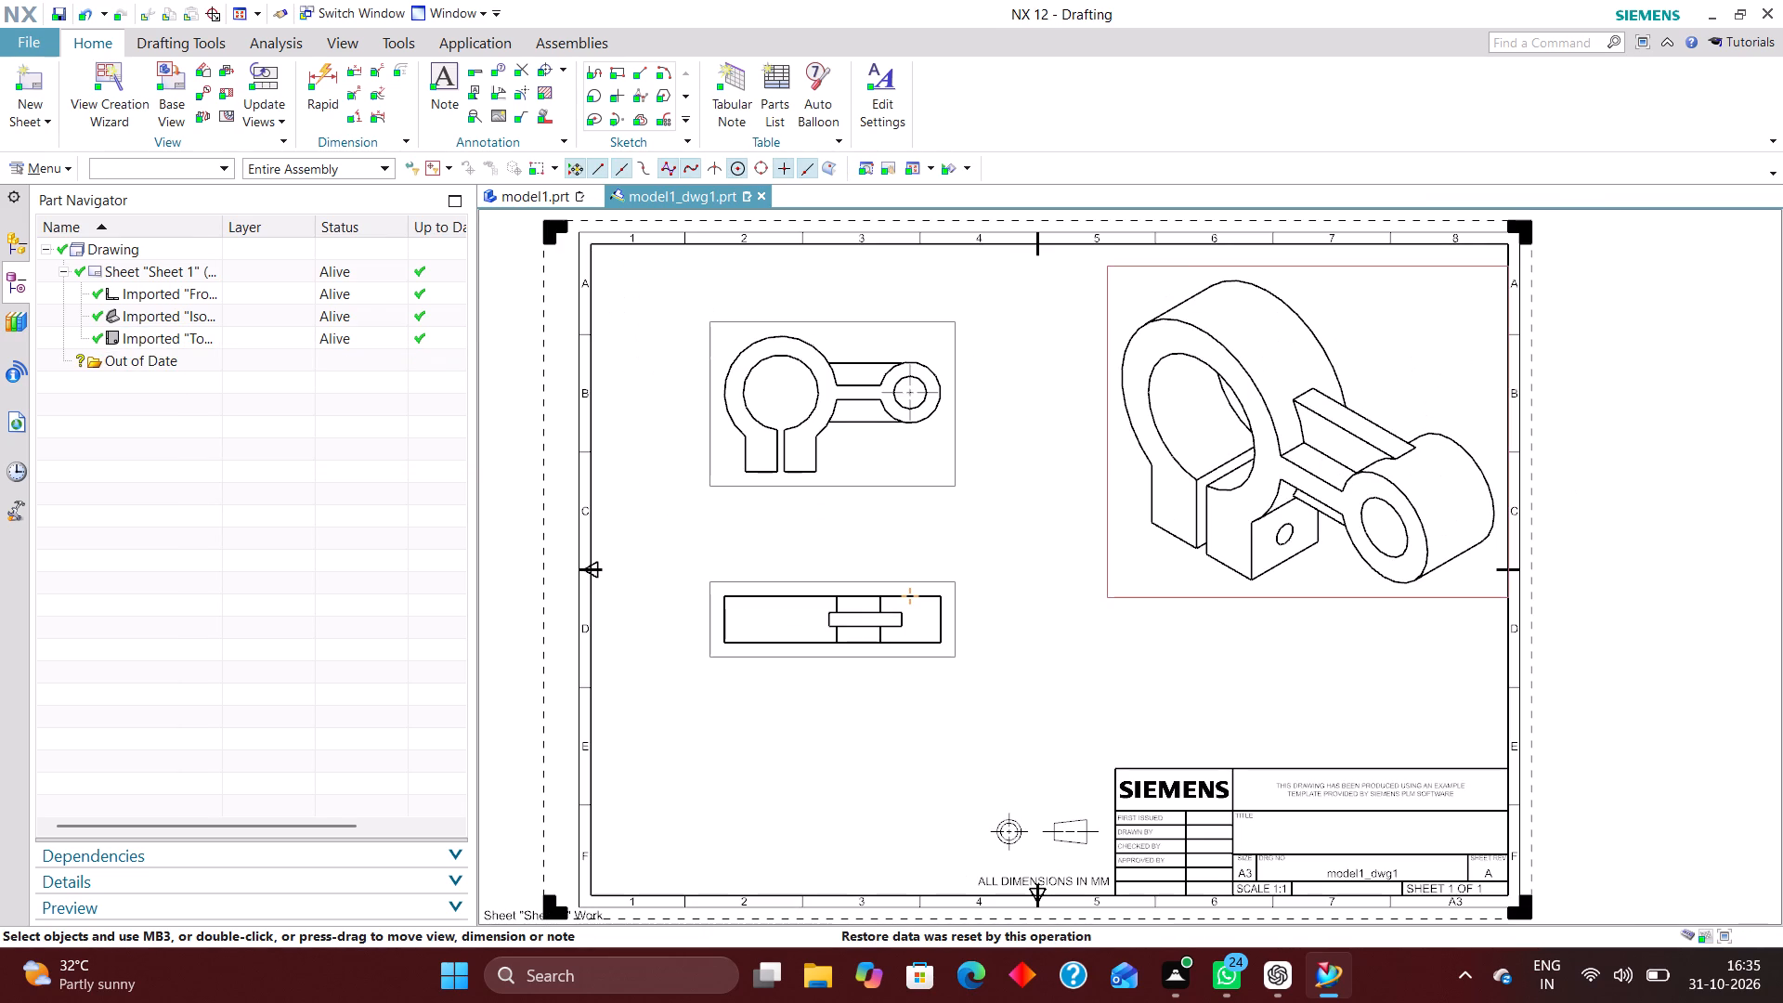
pyautogui.moveTo(1114, 595); pyautogui.dragTo(1083, 617)
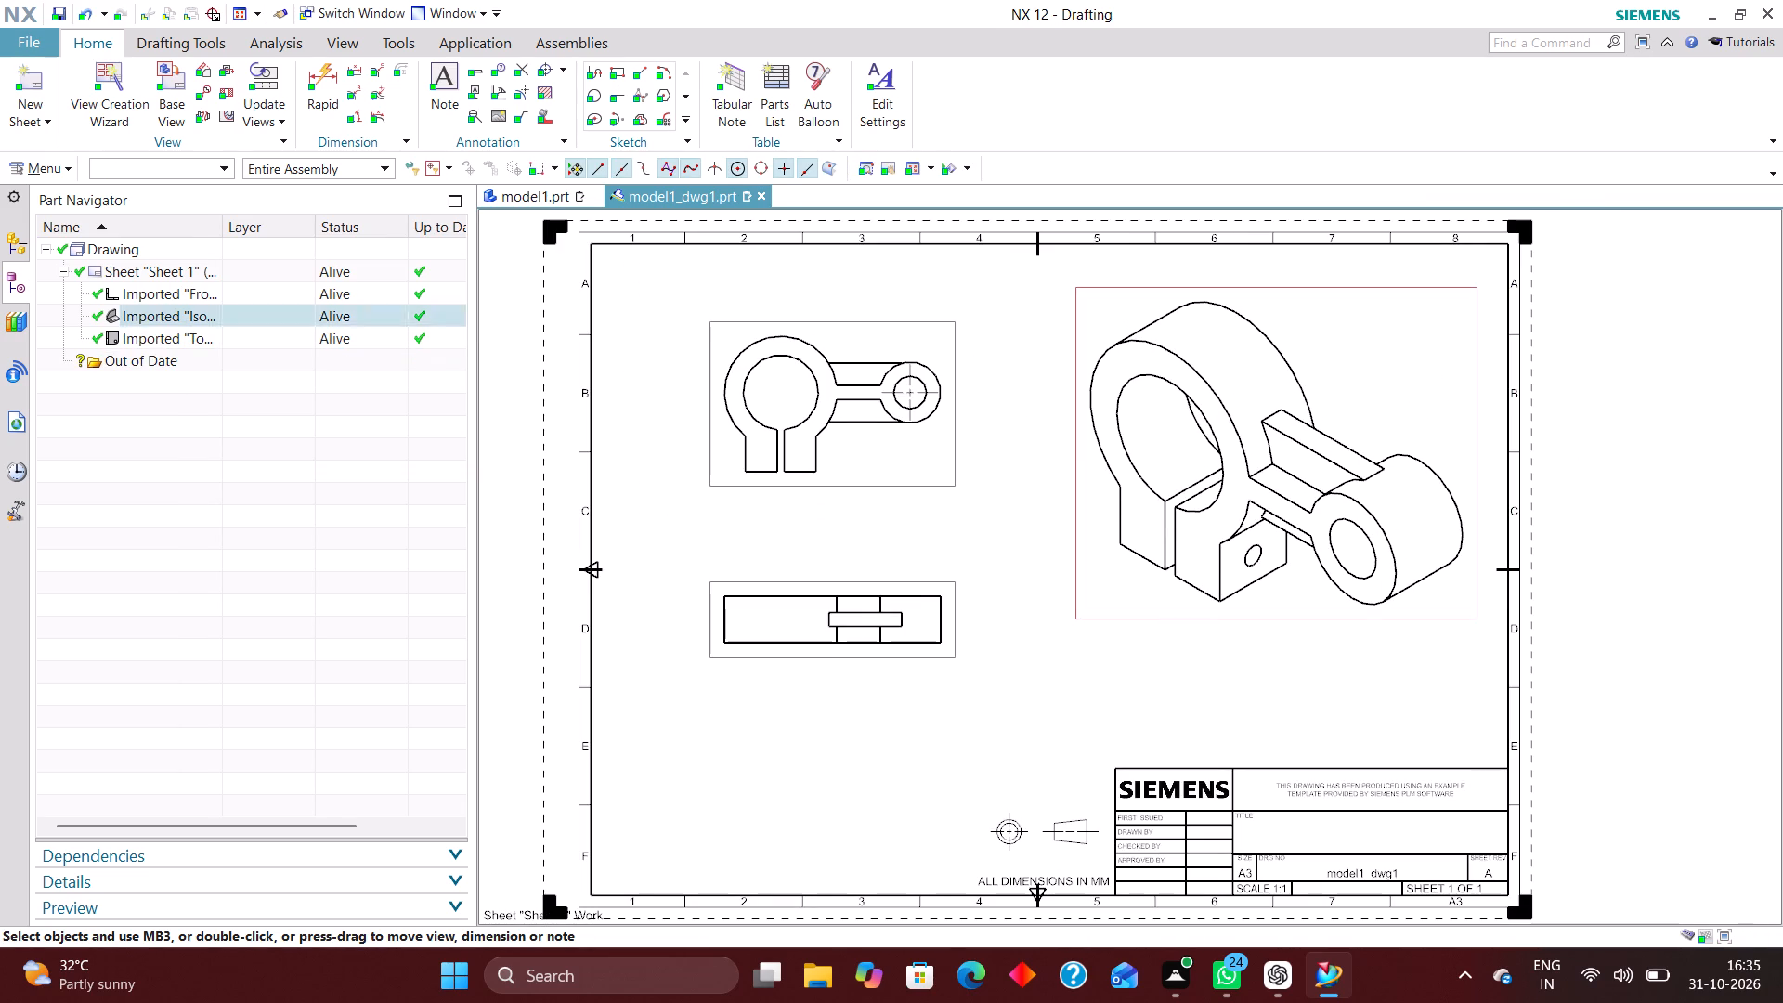
pyautogui.click(942, 587)
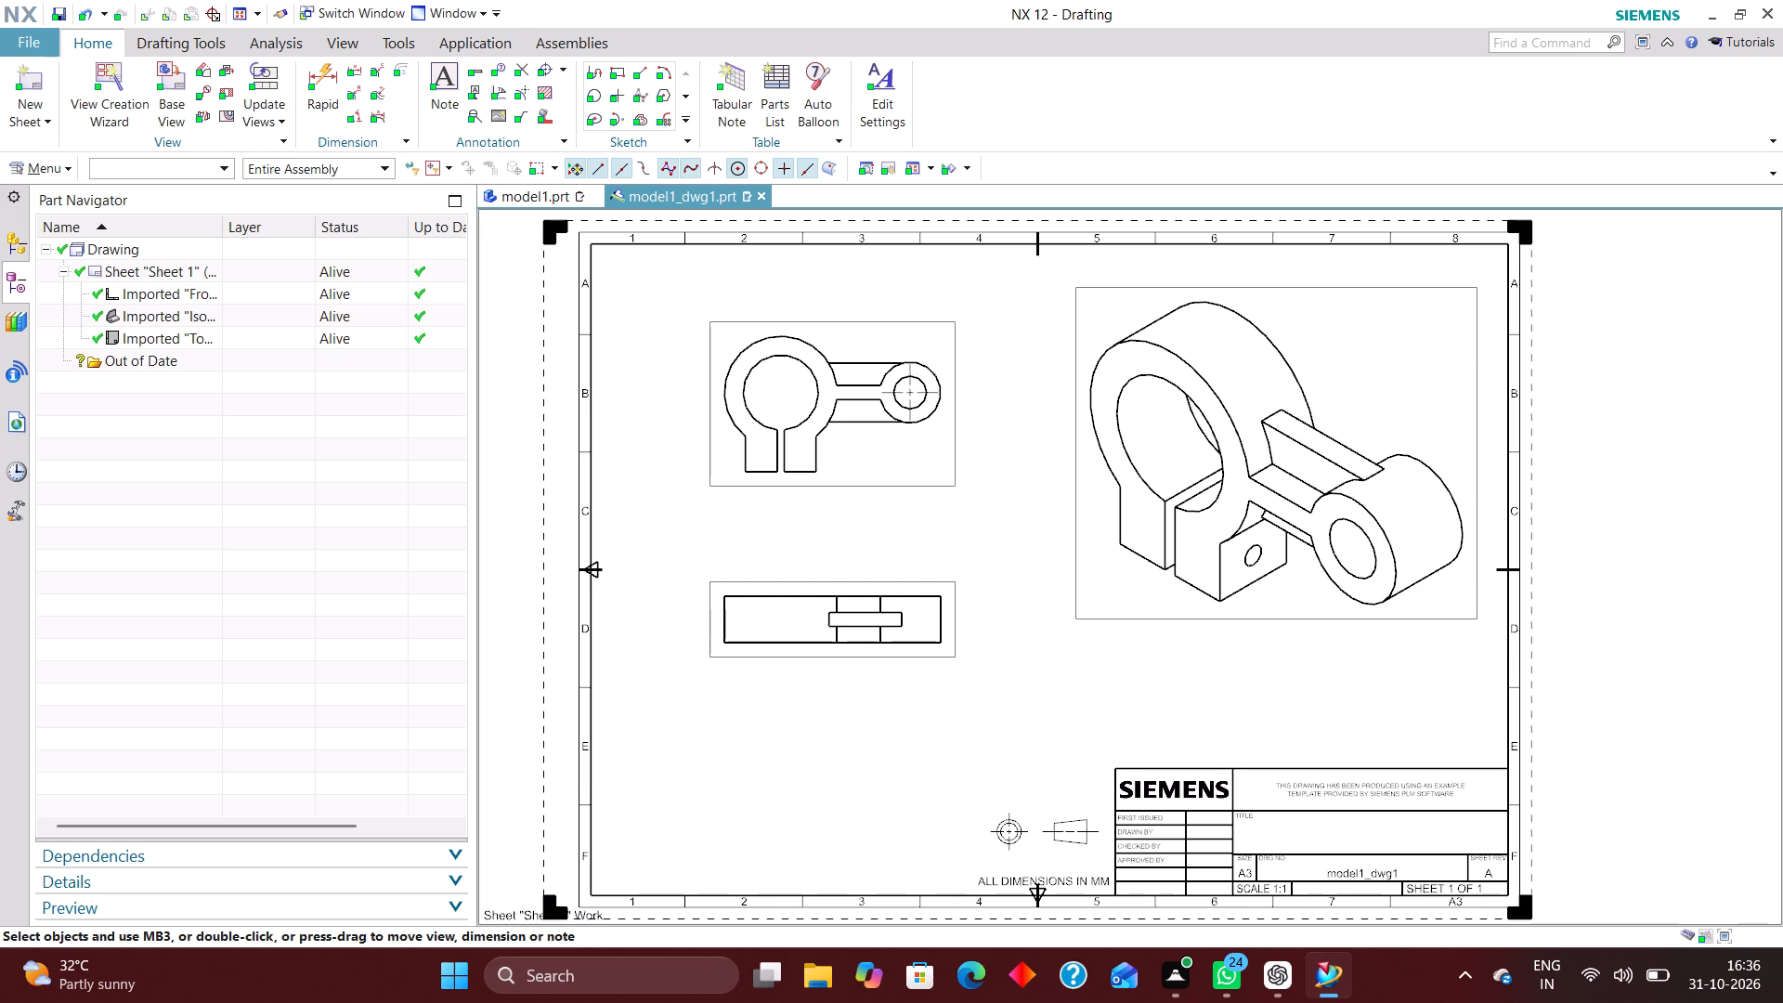
# Set the extension line gap to 2 in the drafting preferences.
pyautogui.click(73, 166)
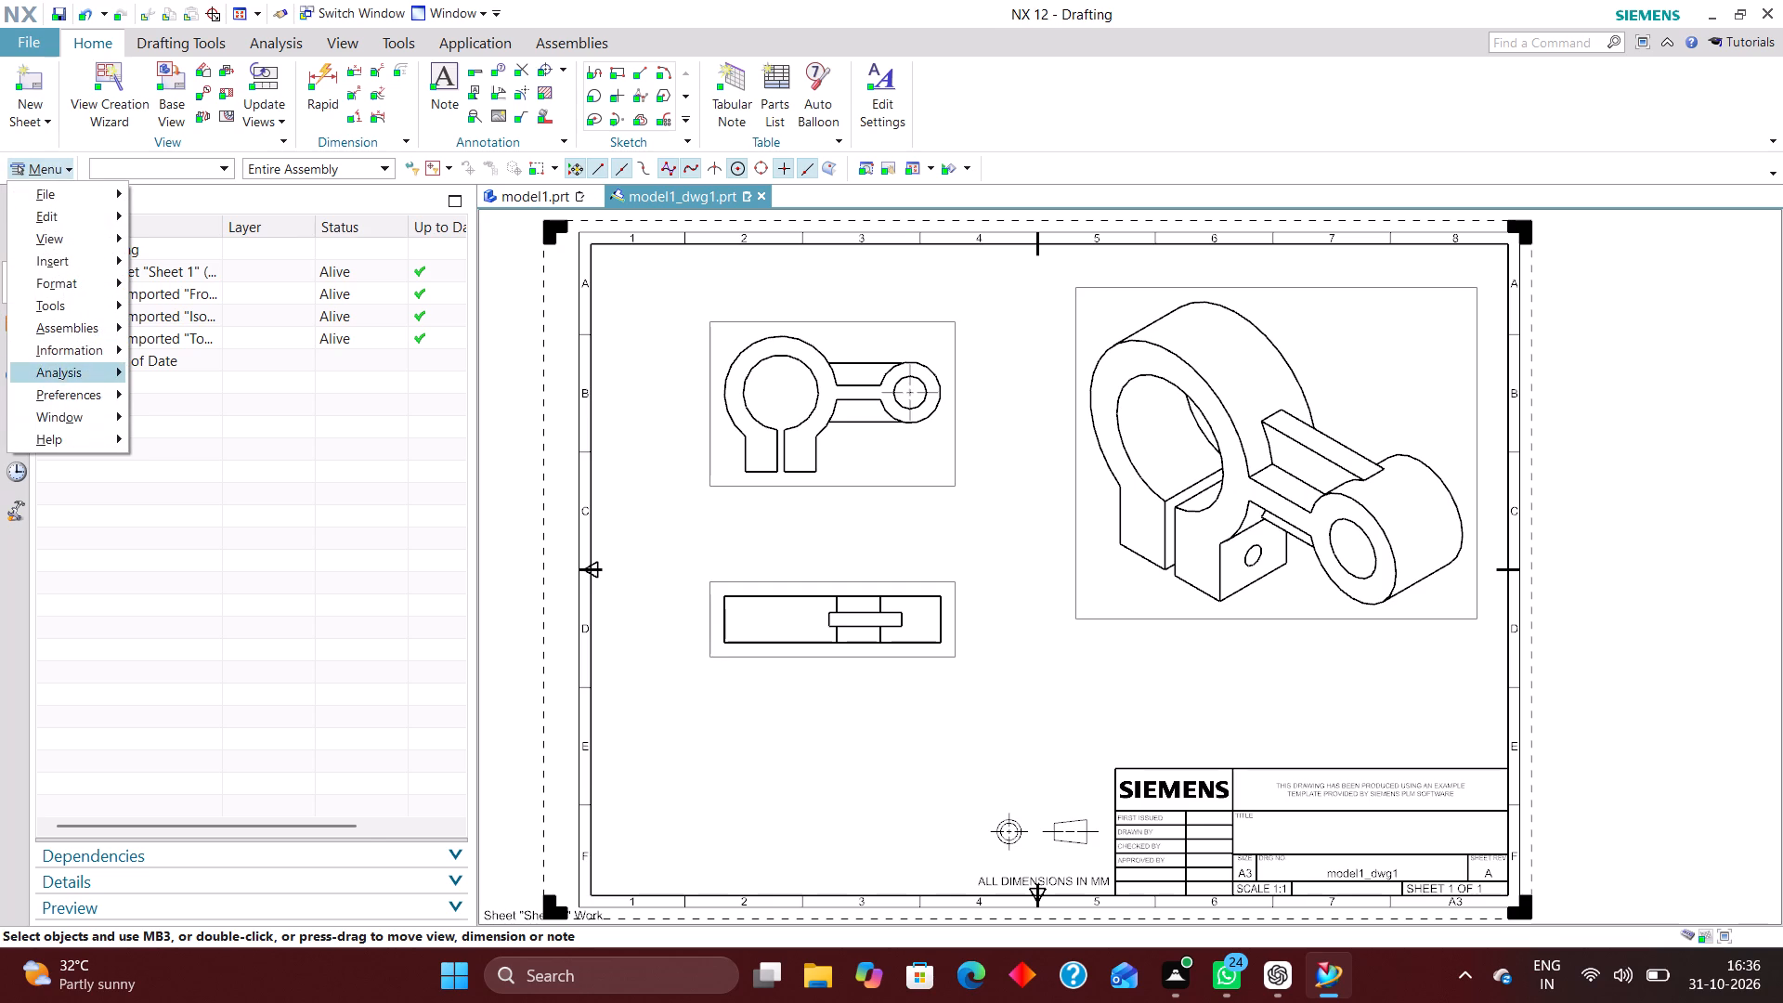
pyautogui.click(96, 392)
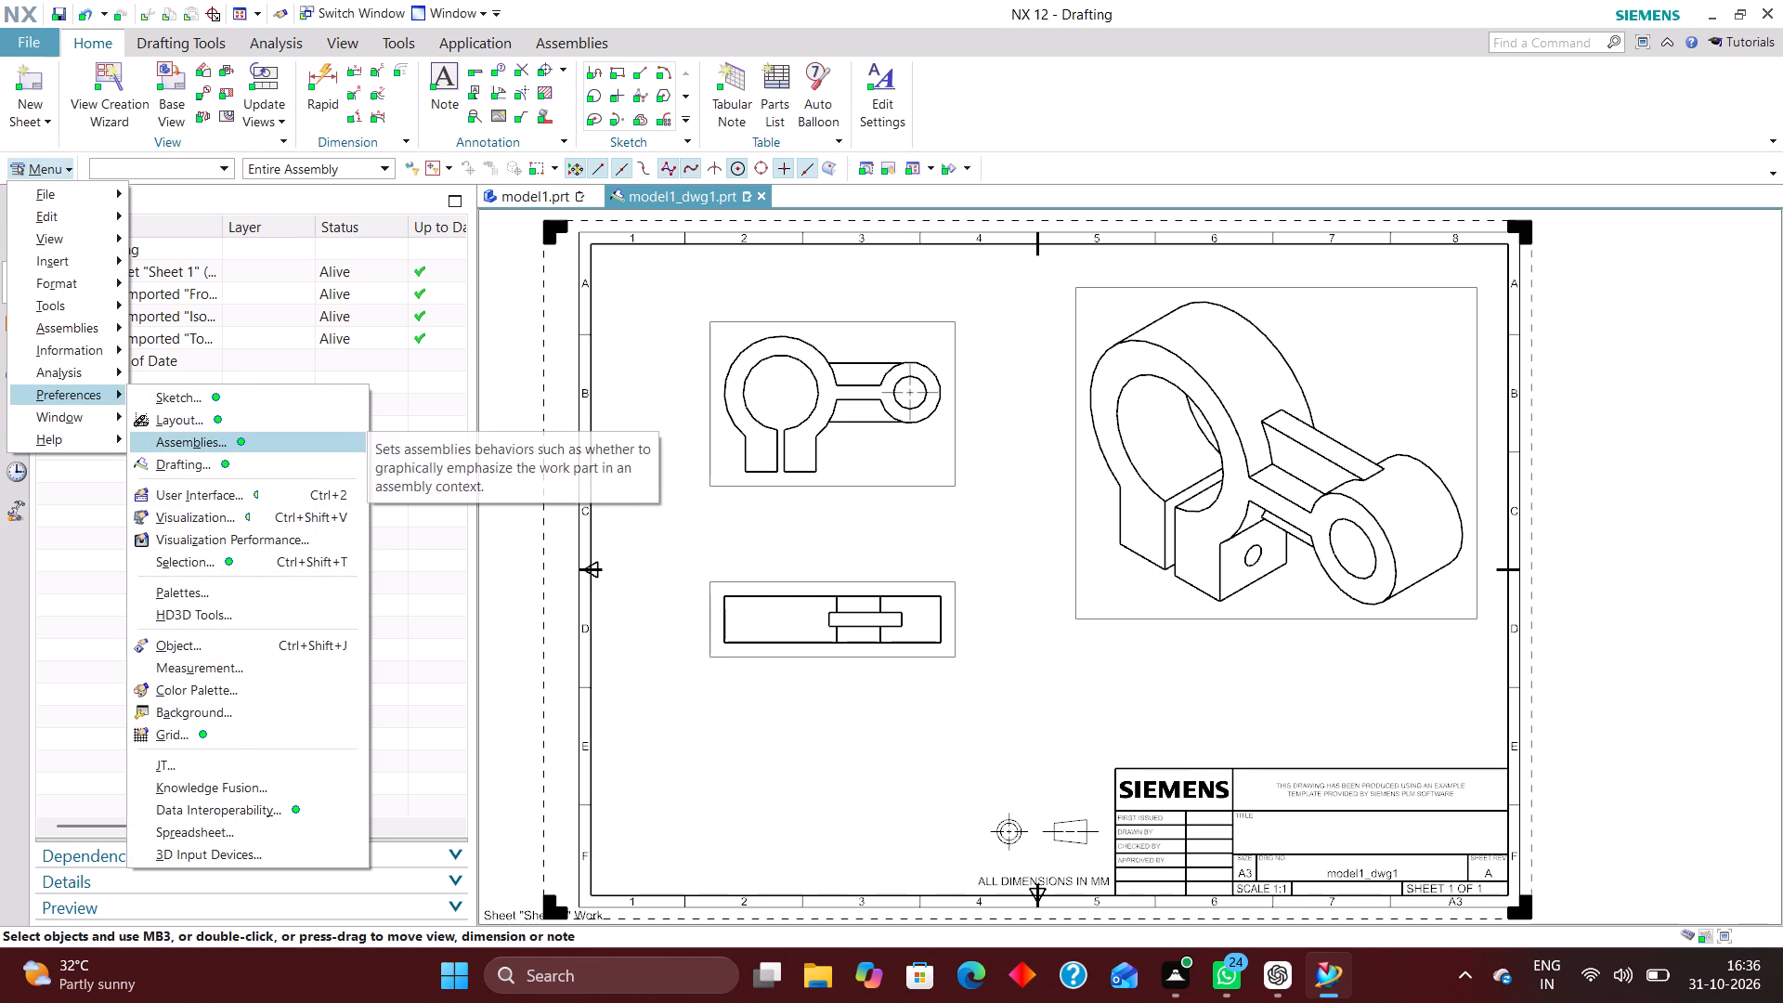
pyautogui.click(234, 460)
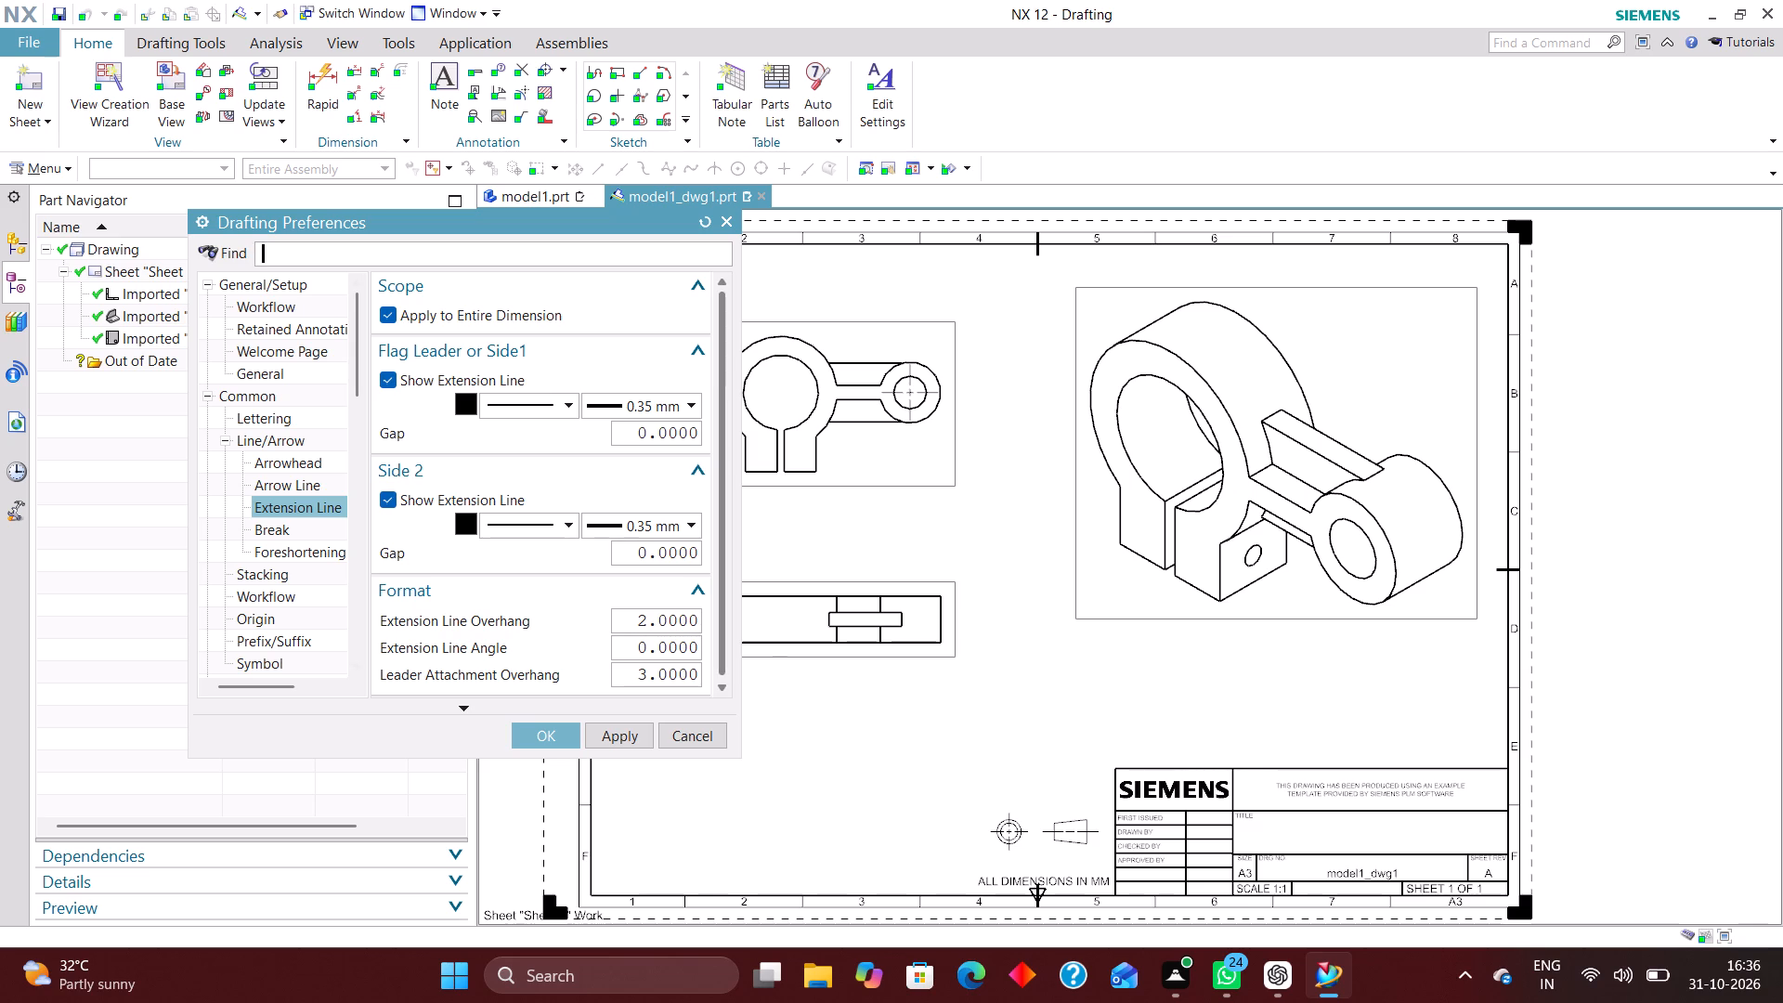
pyautogui.moveTo(623, 431); pyautogui.dragTo(934, 445)
pyautogui.press('2')
pyautogui.press('Return')
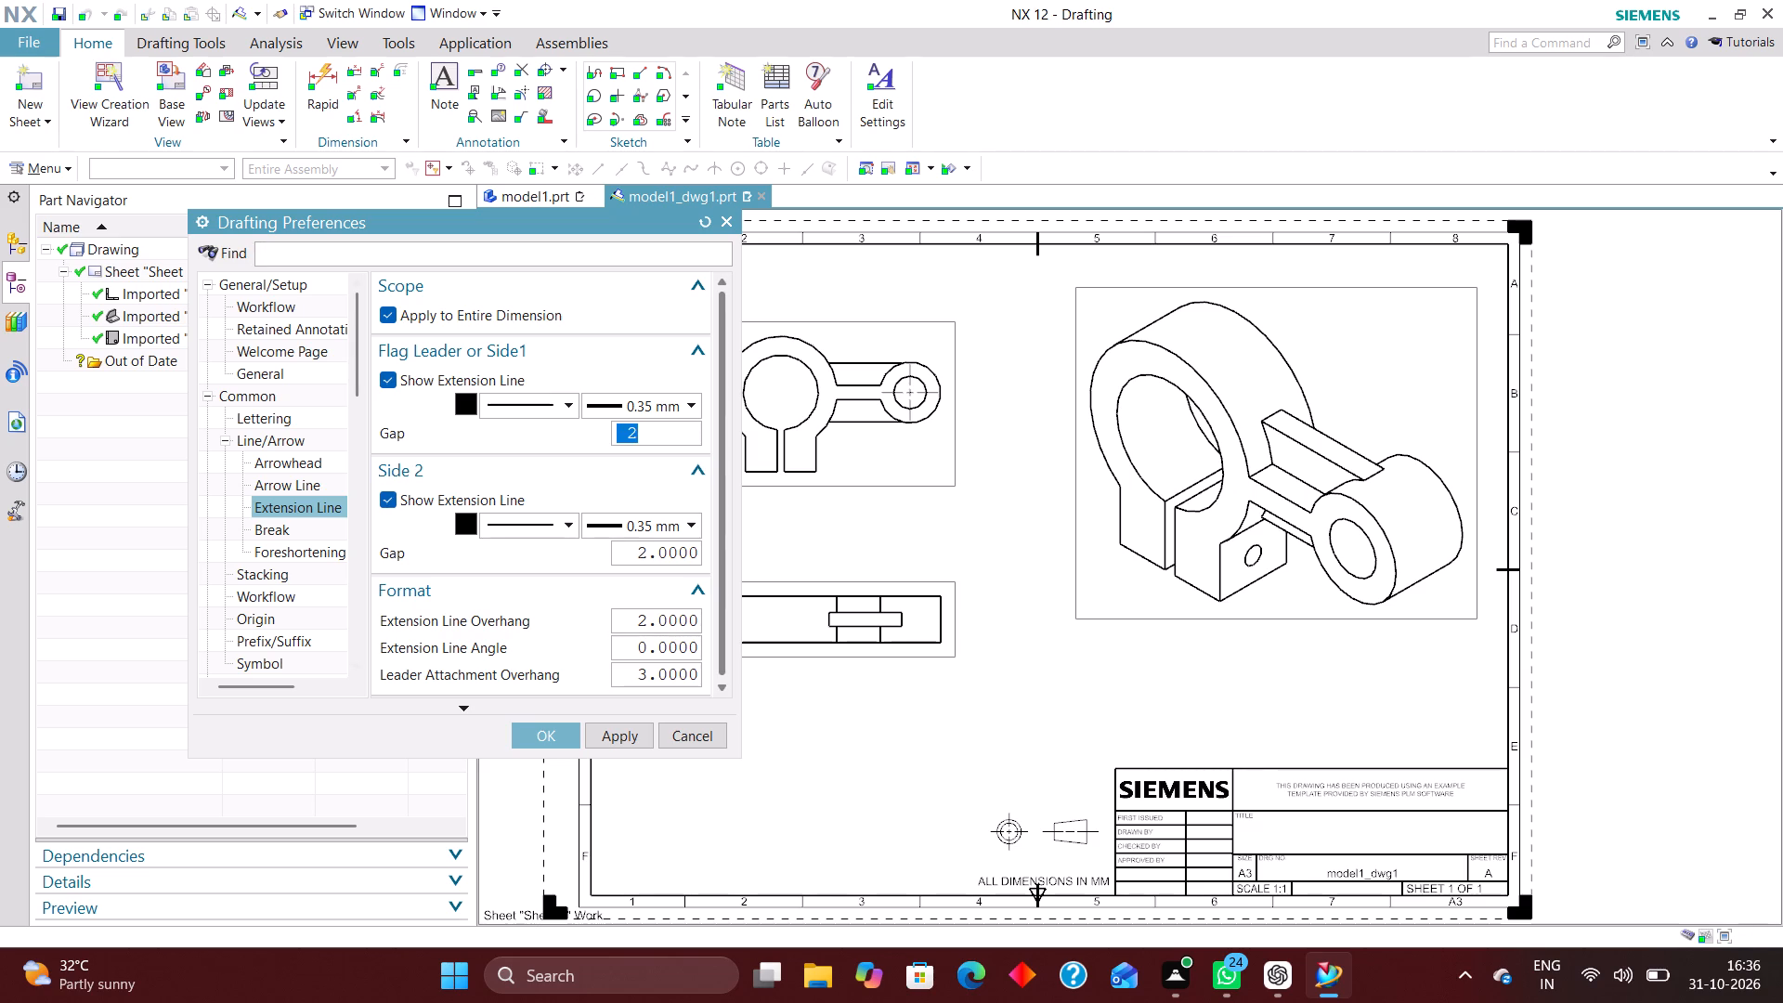
# Change the dimension arrowhead type to Open Arrow in the drafting preferences.
pyautogui.click(318, 463)
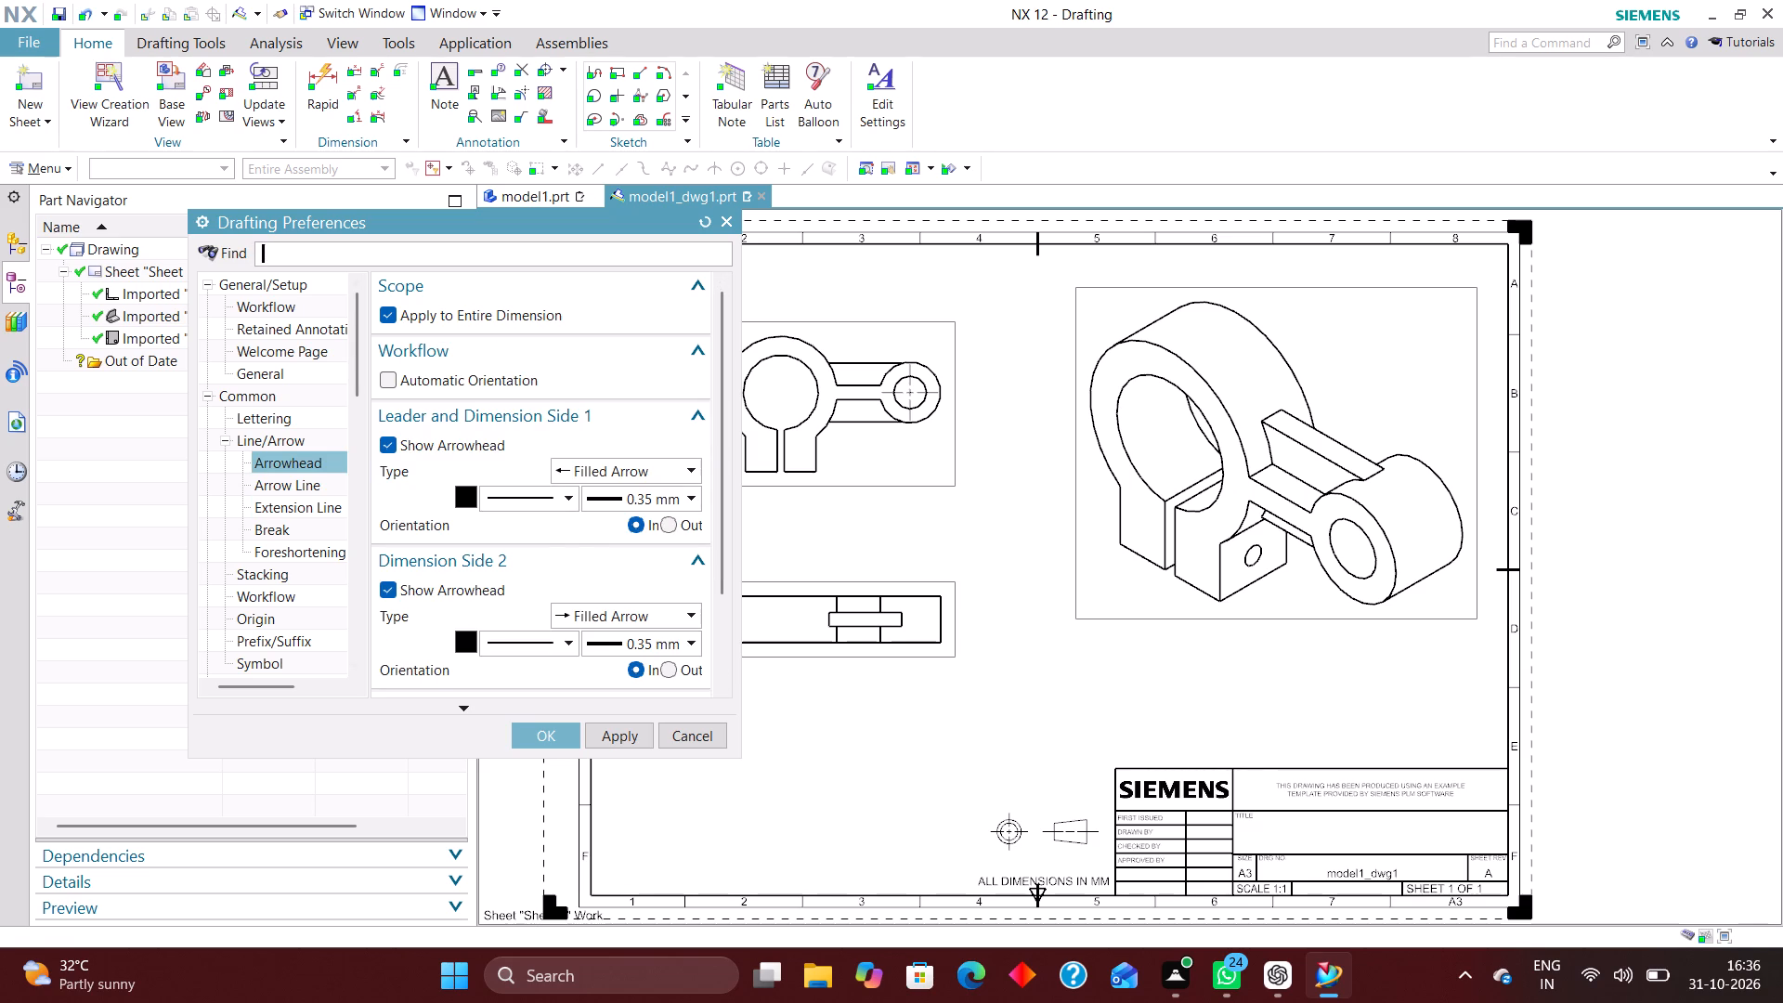
pyautogui.click(630, 474)
pyautogui.click(622, 528)
# Set the dimension text's decimal delimiter to Period and accept the drafting preferences.
pyautogui.scroll(-10, 332, 552)
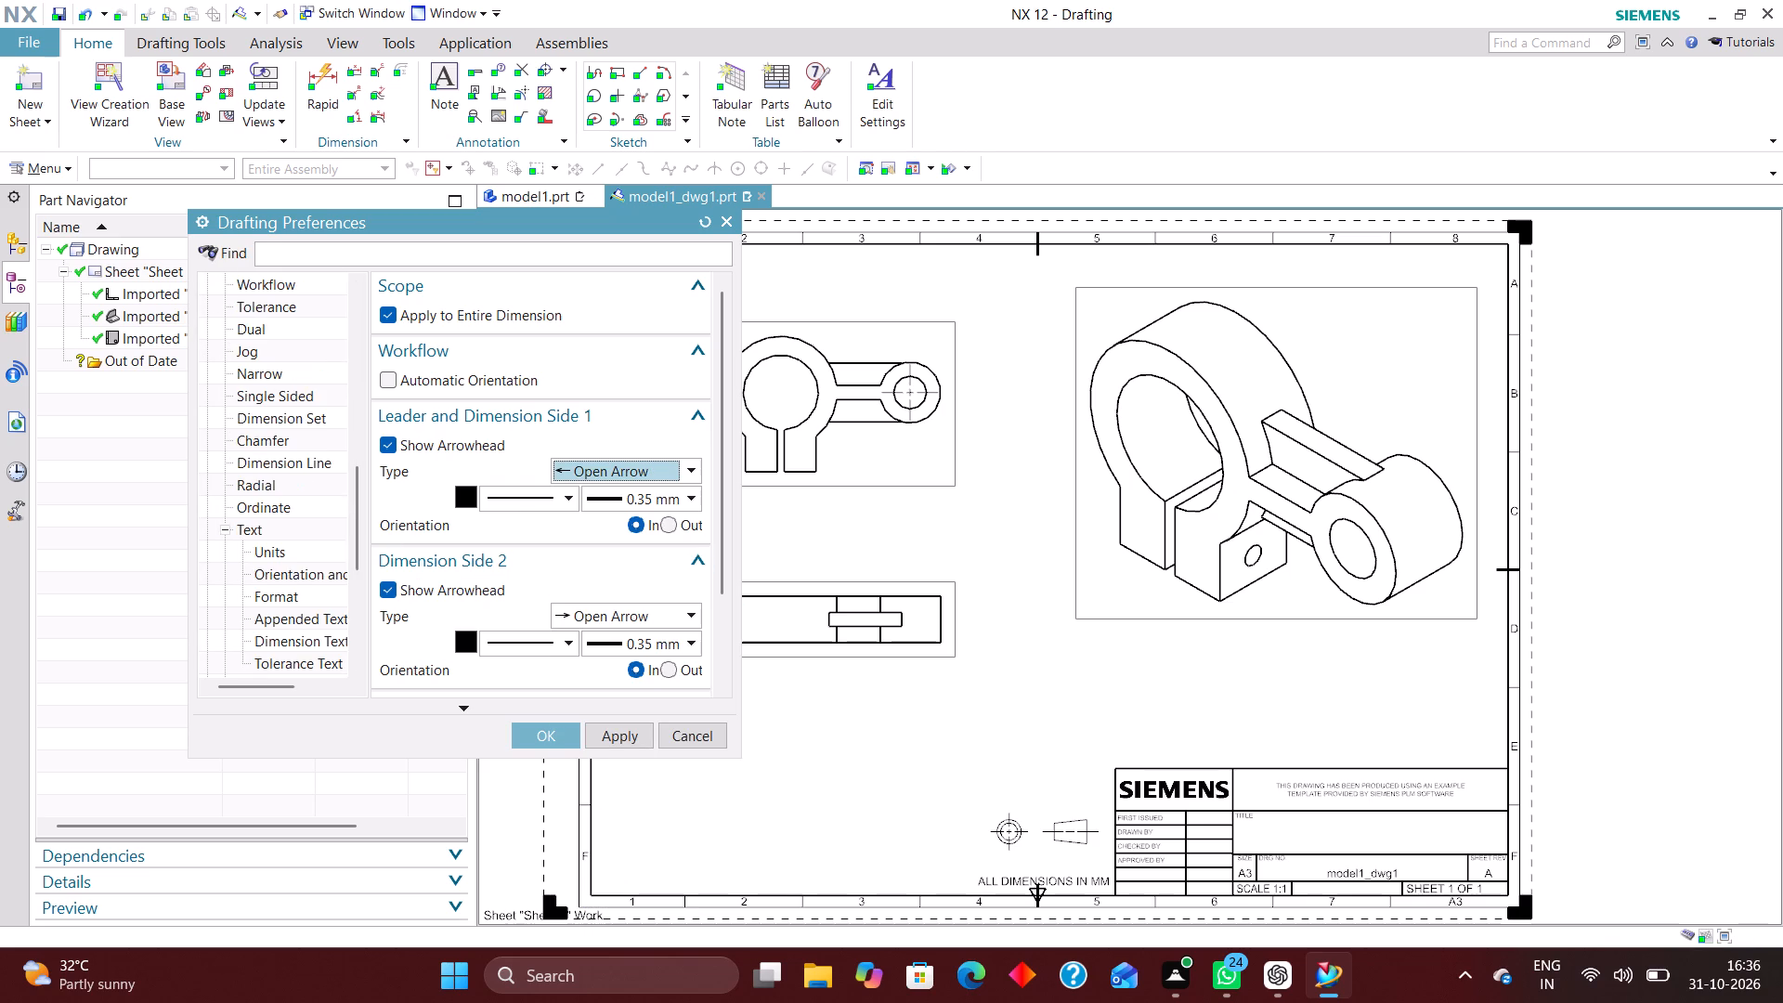
pyautogui.scroll(-7, 309, 551)
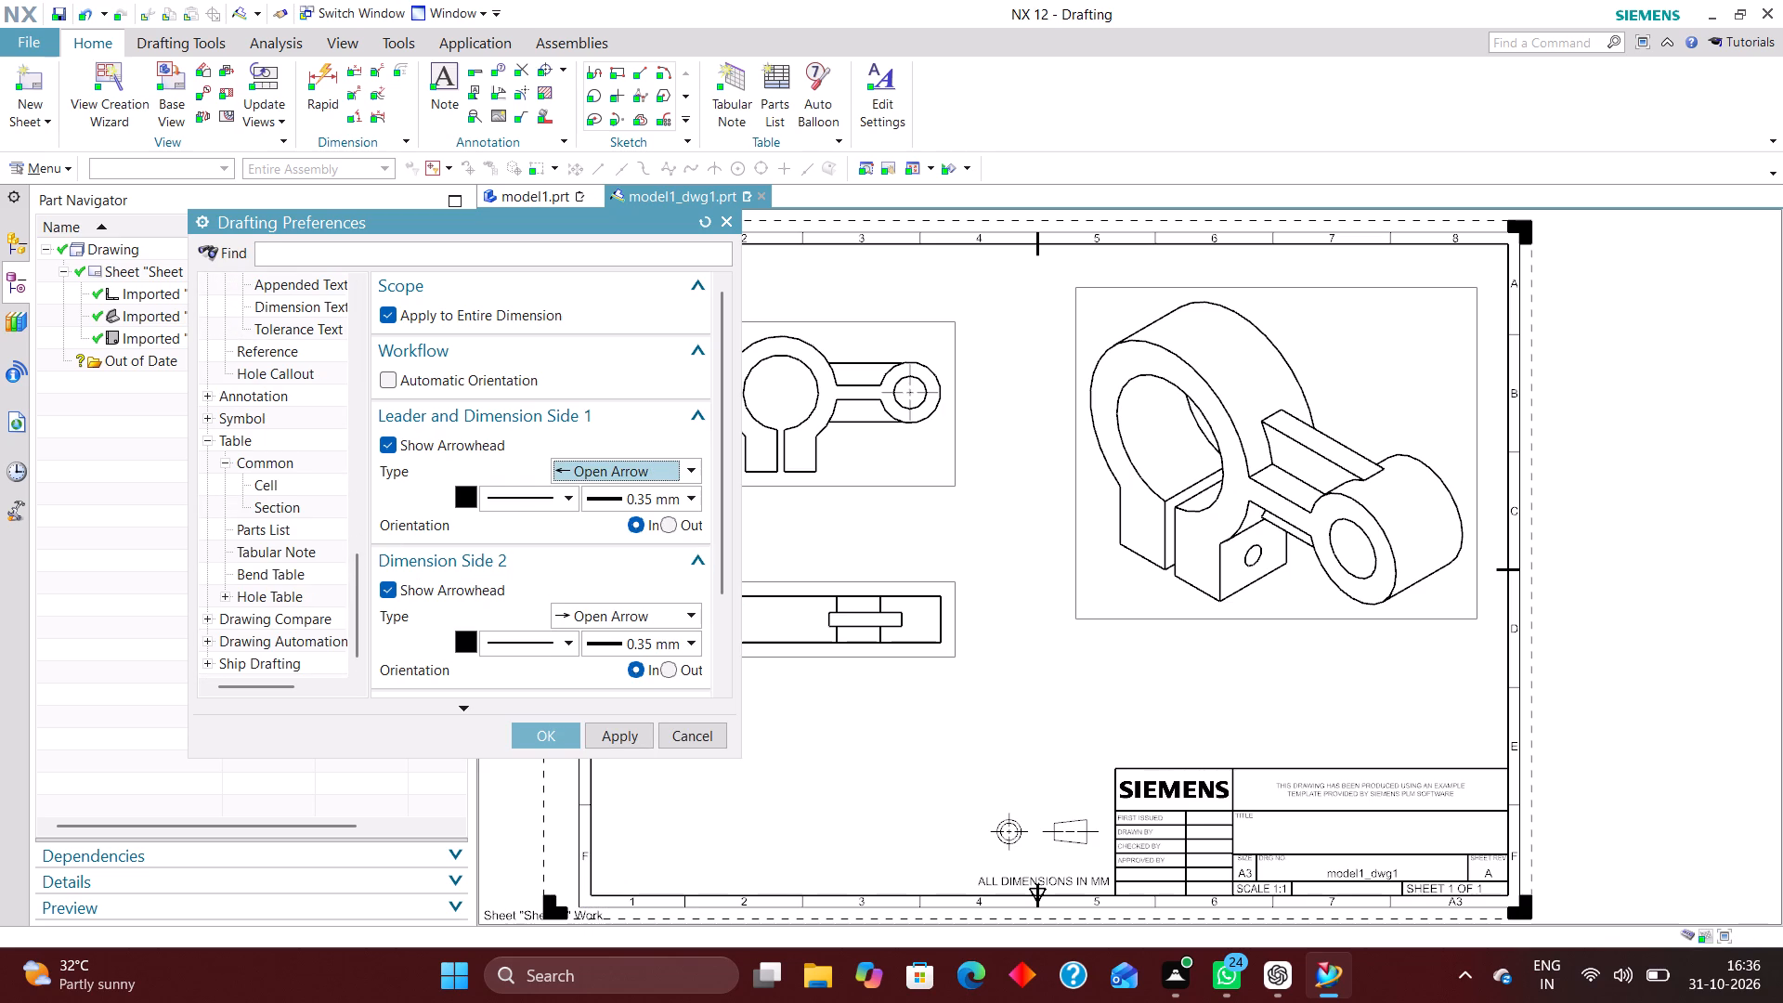
pyautogui.scroll(3, 271, 438)
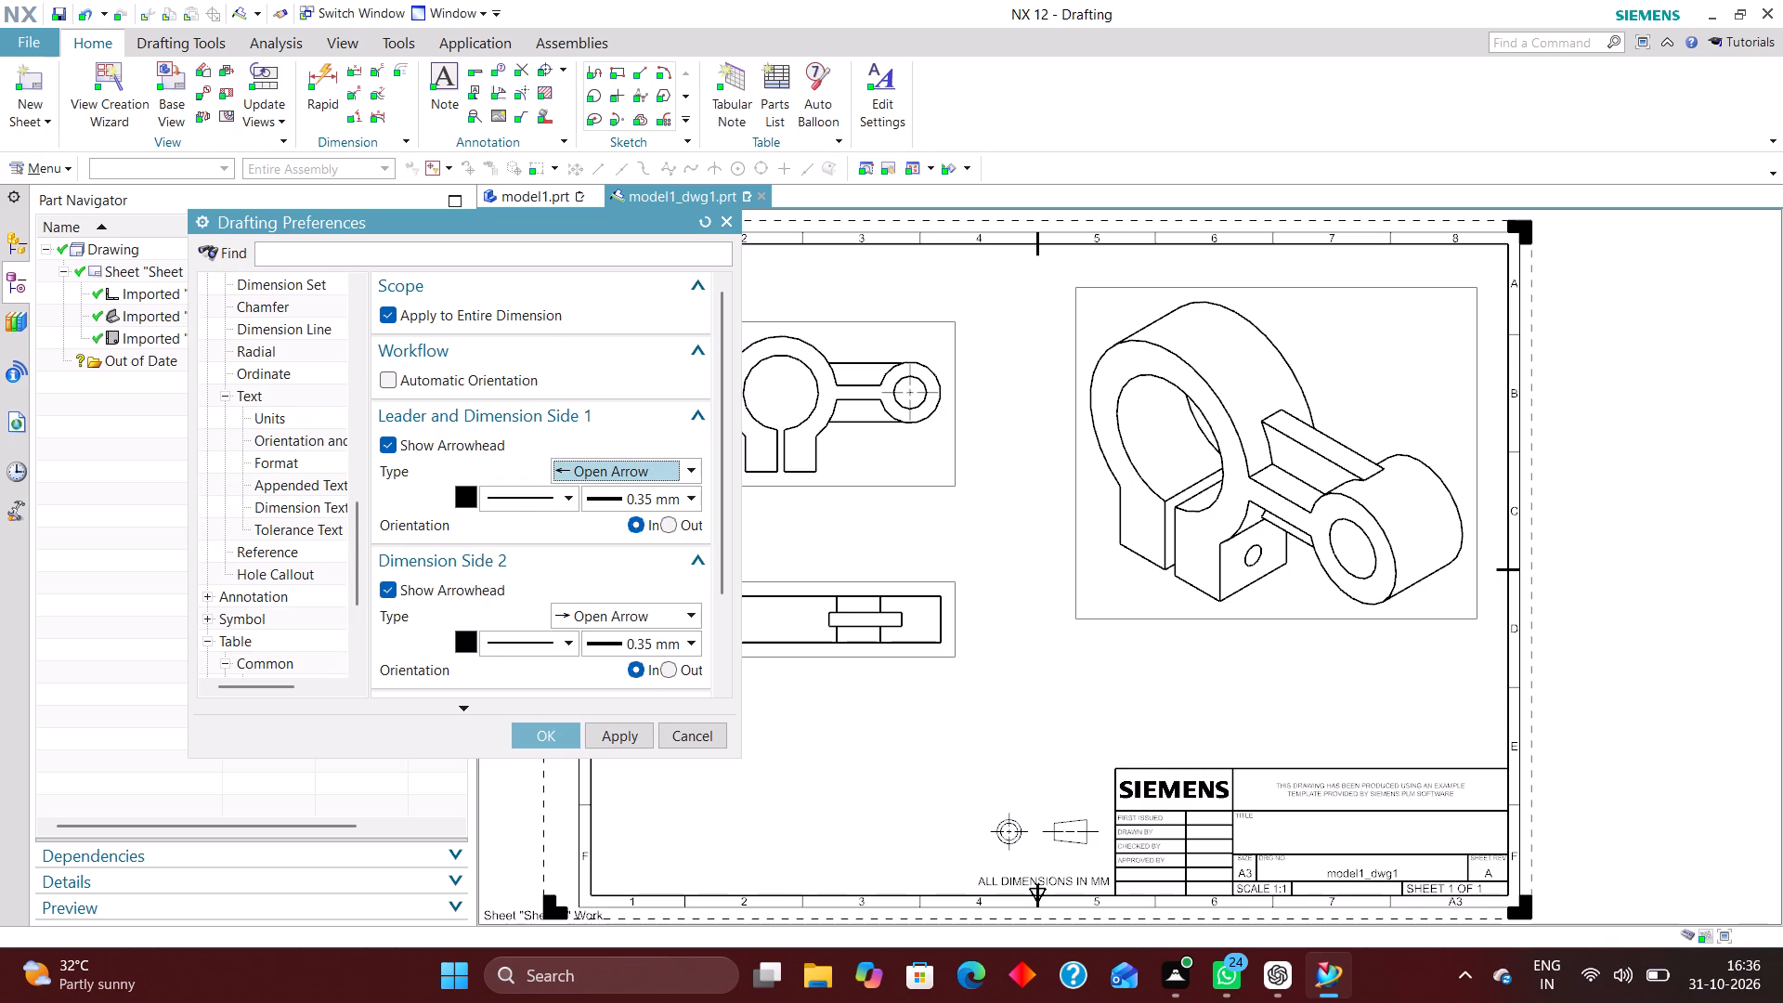
pyautogui.click(295, 422)
pyautogui.click(670, 393)
pyautogui.click(655, 420)
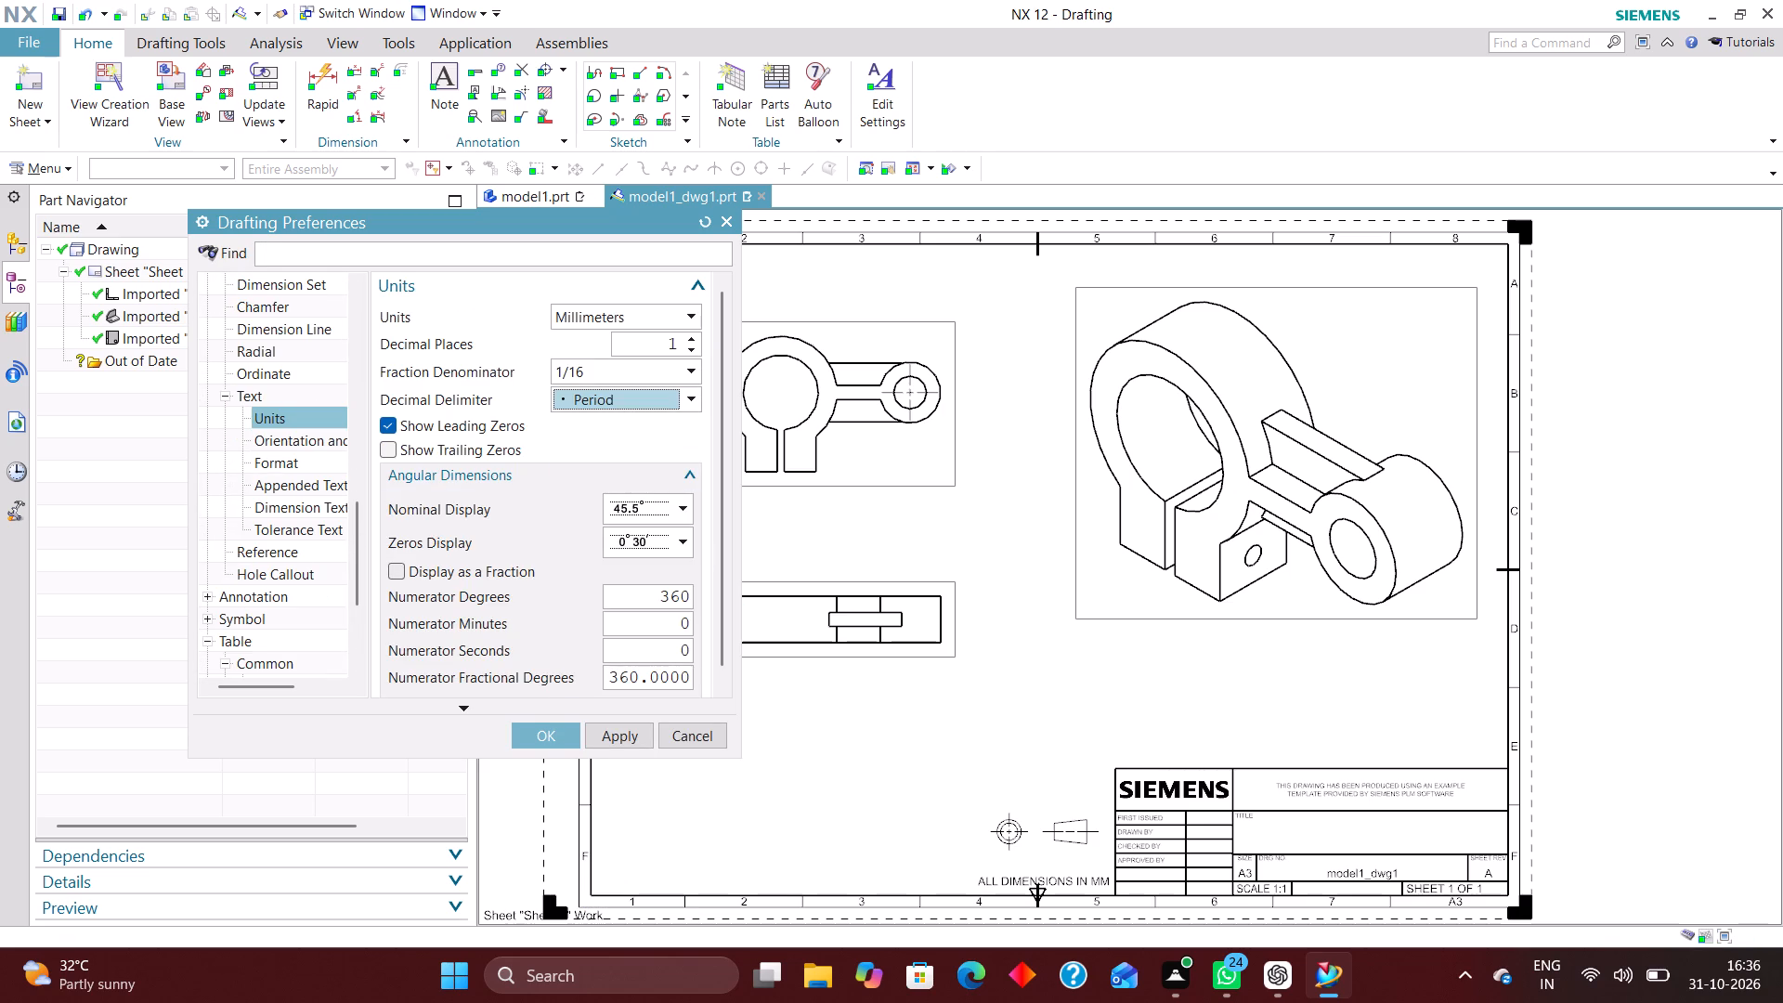
pyautogui.click(543, 735)
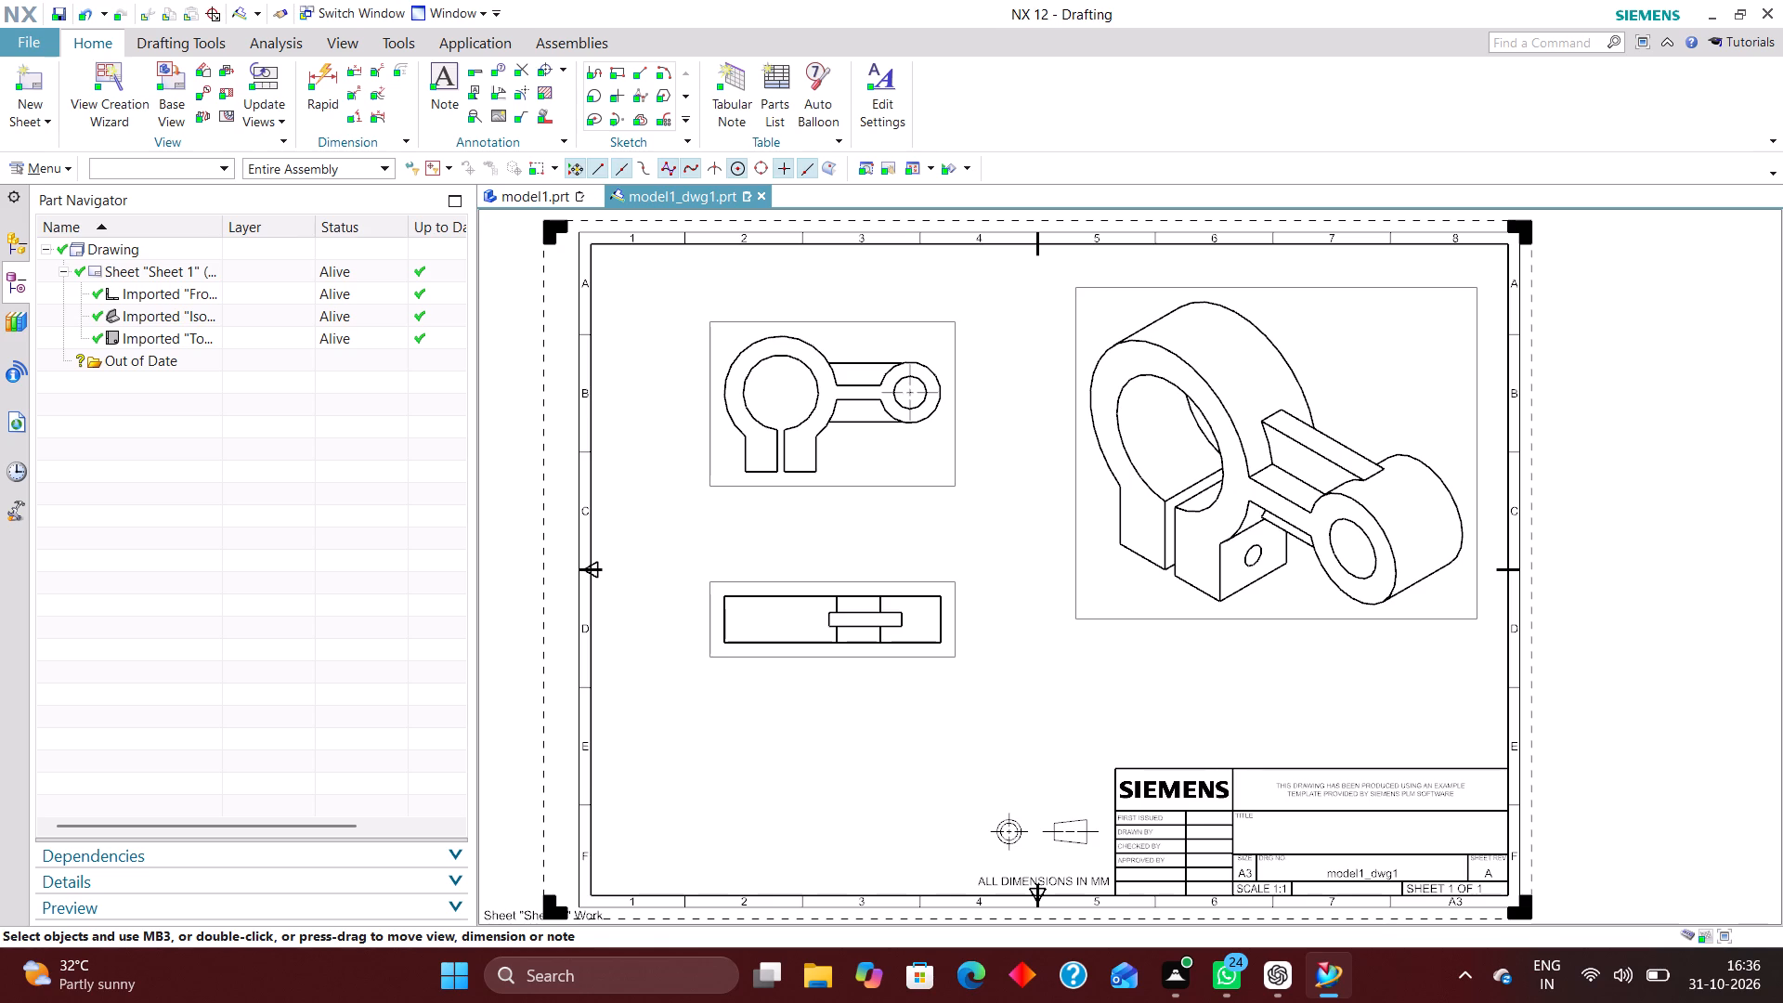
# Dimension the overall width across the two clamp lugs with Rapid Dimension, placing it below the Front view.
pyautogui.click(330, 81)
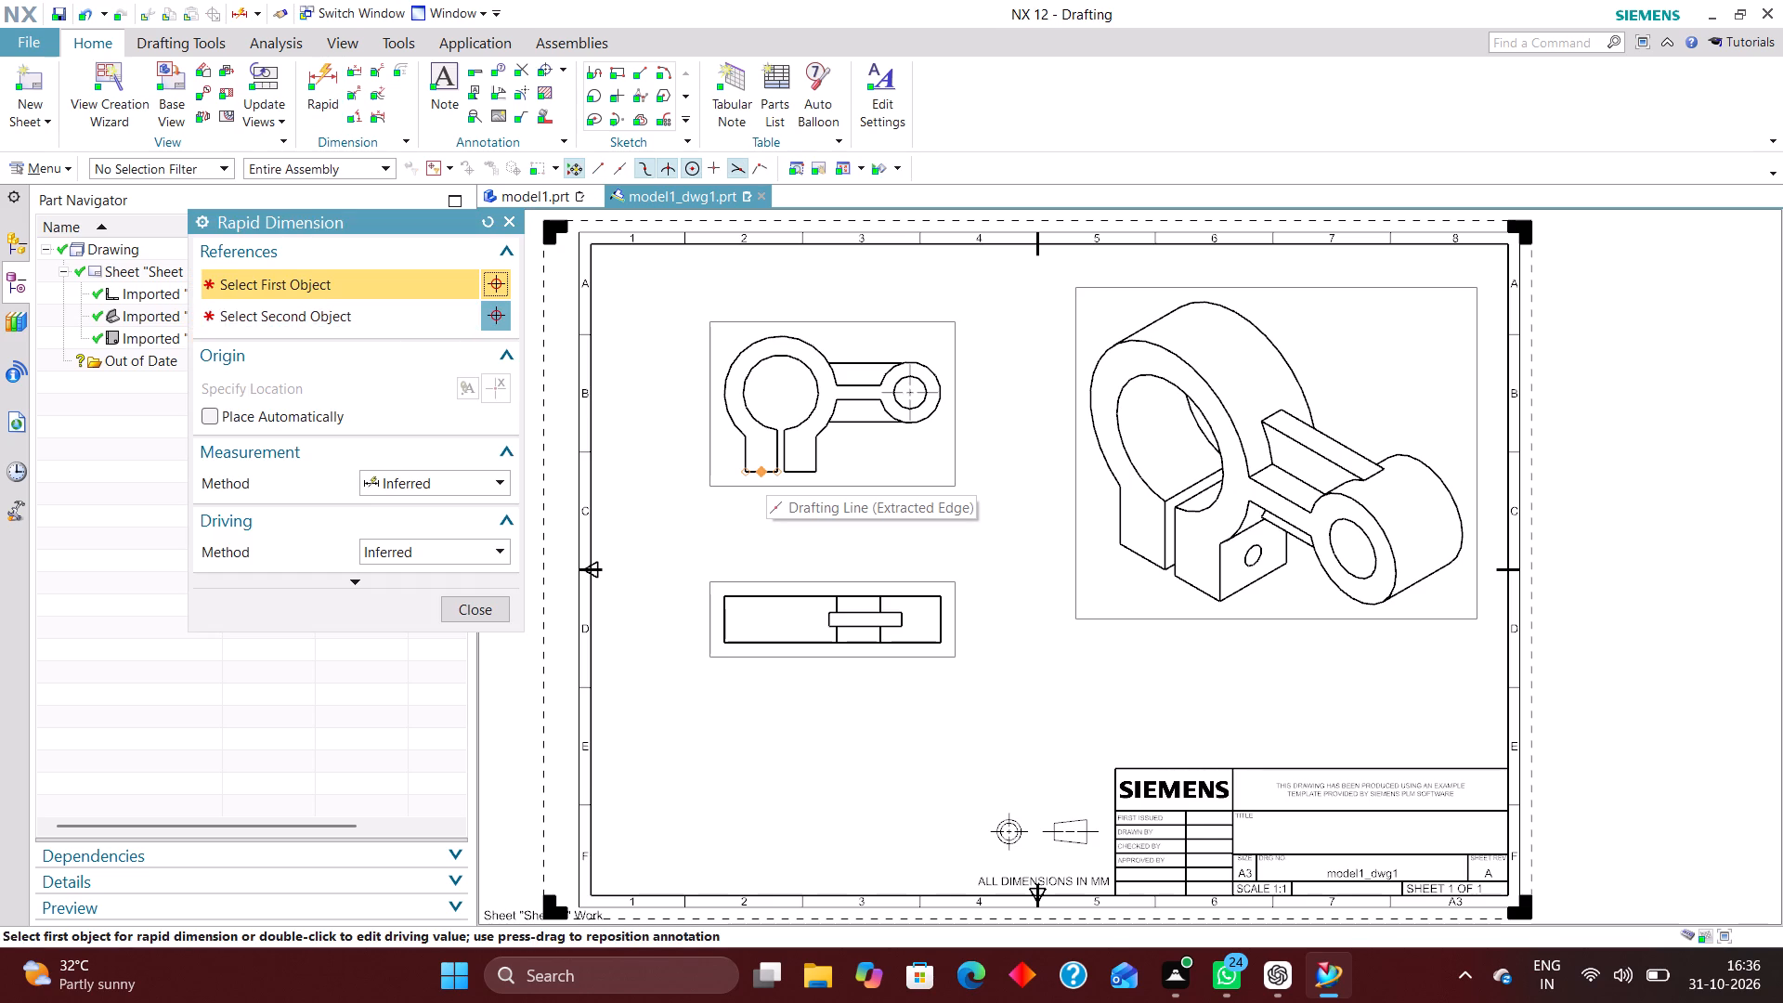
pyautogui.scroll(4, 760, 499)
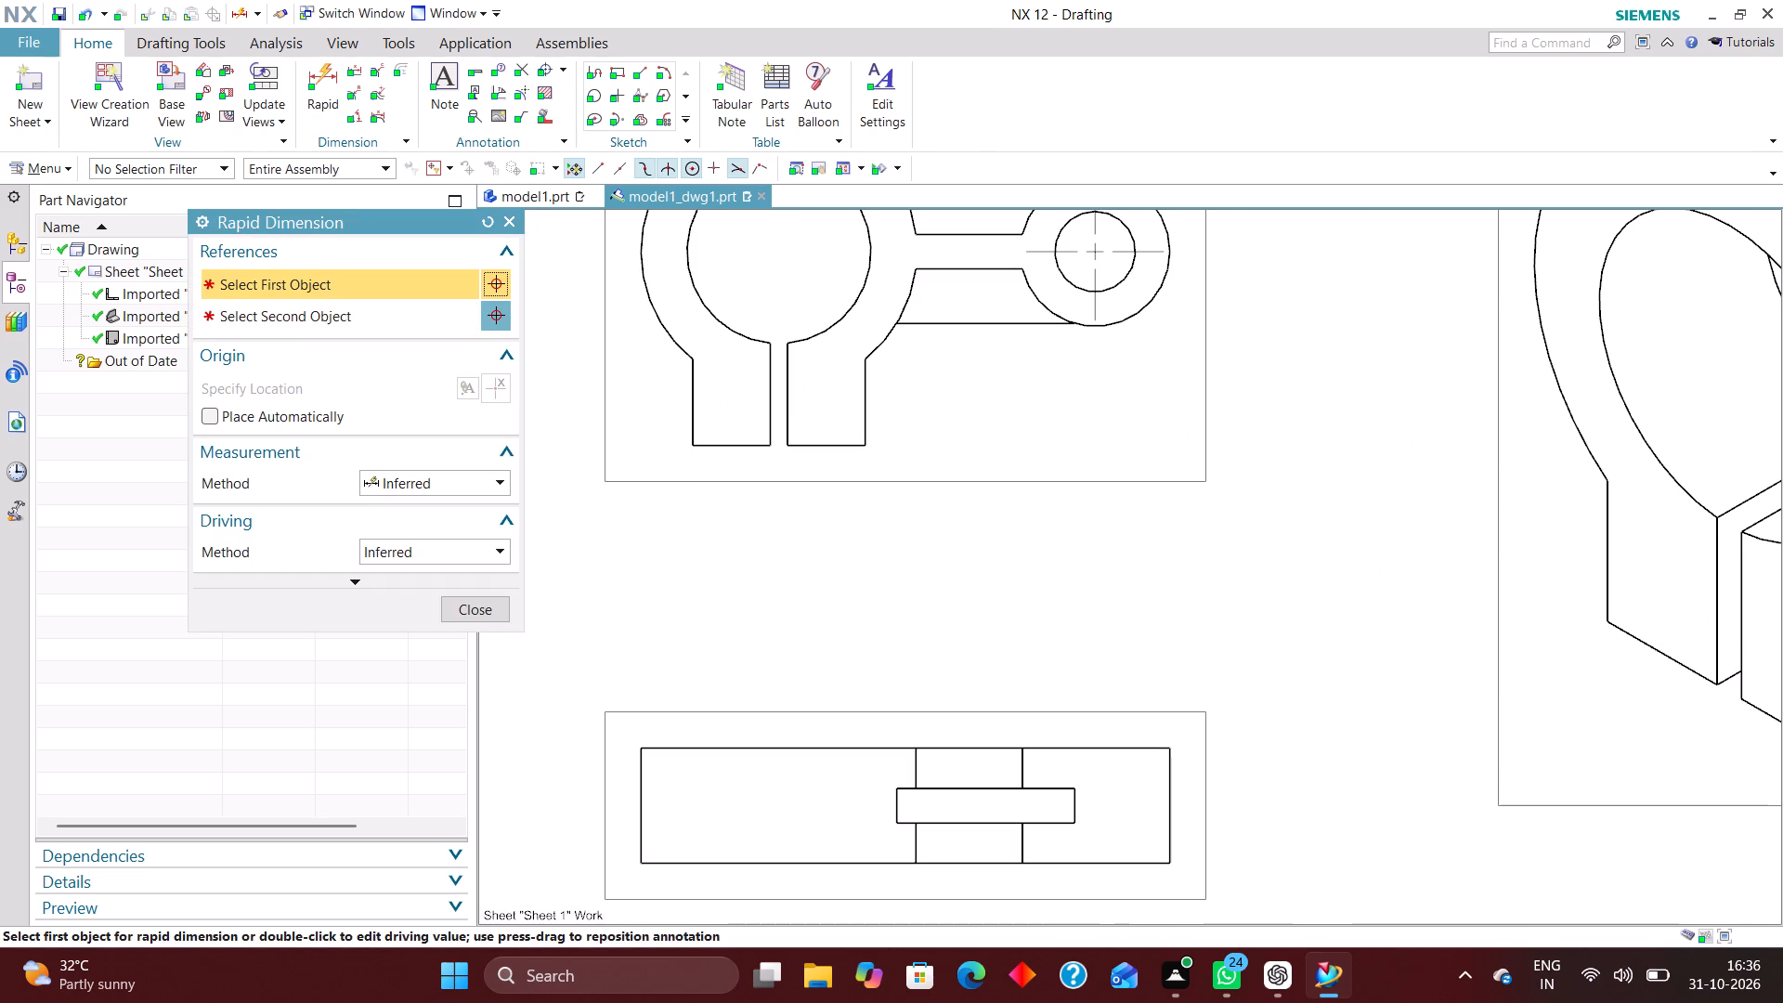
pyautogui.click(690, 441)
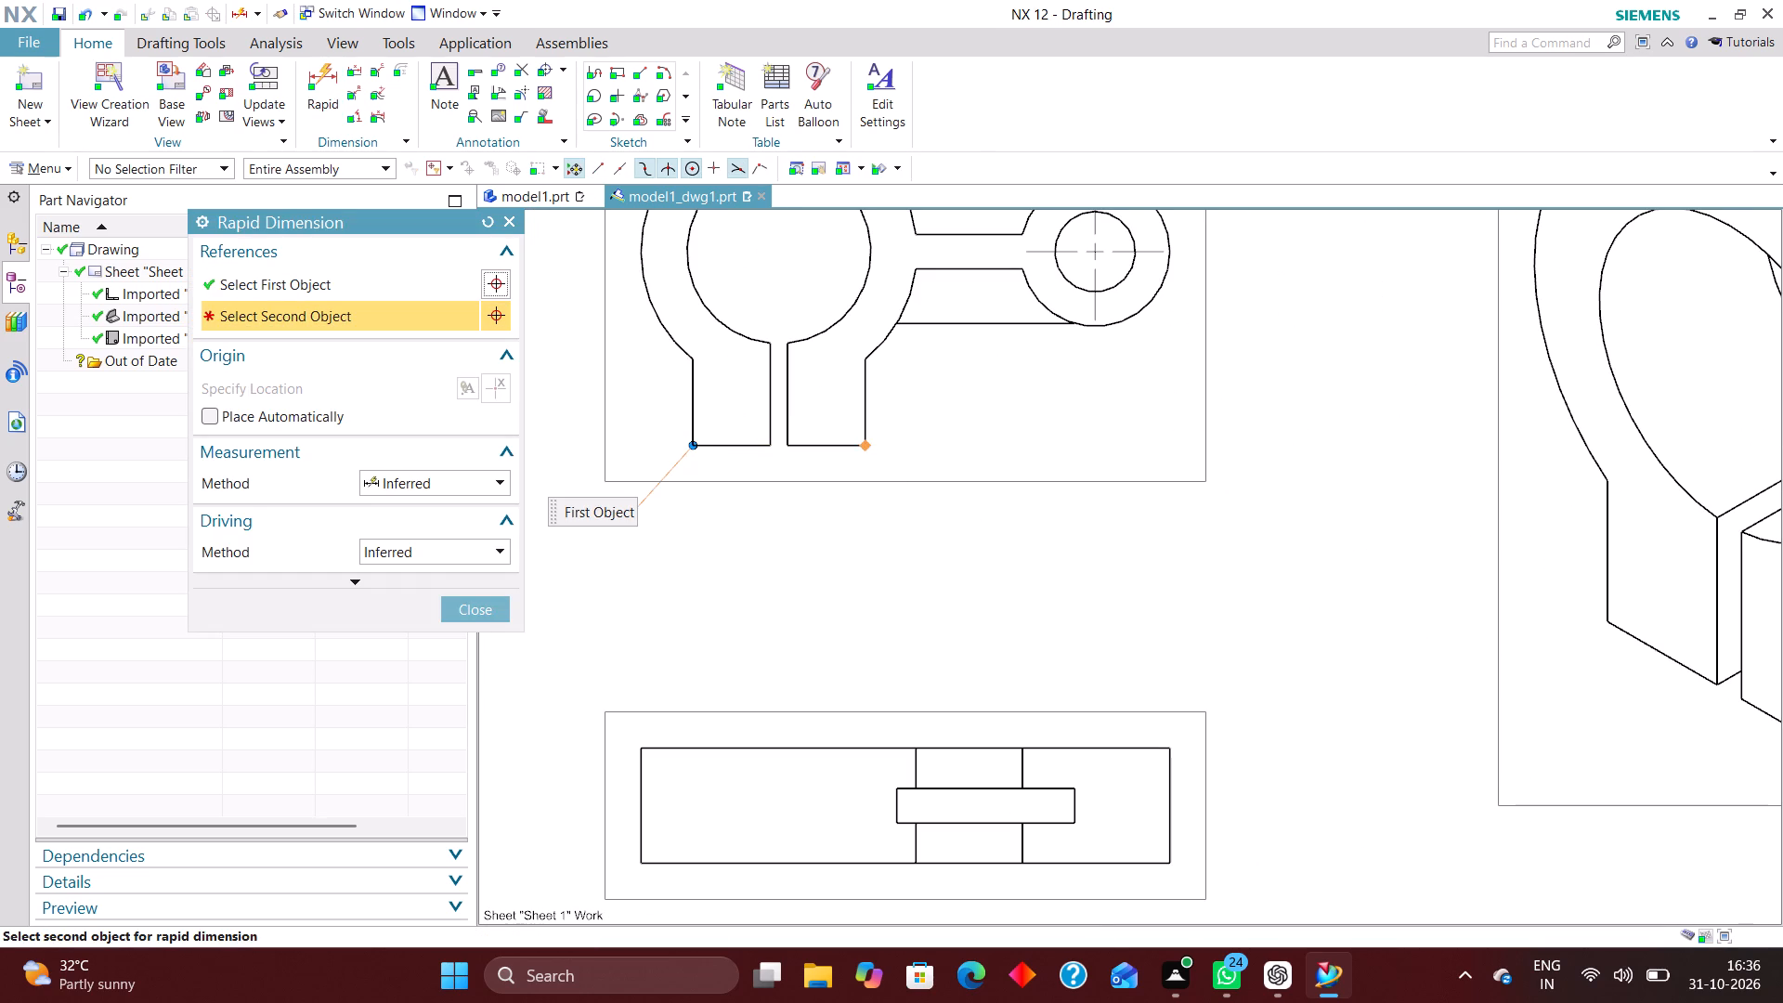
pyautogui.click(860, 442)
pyautogui.click(774, 580)
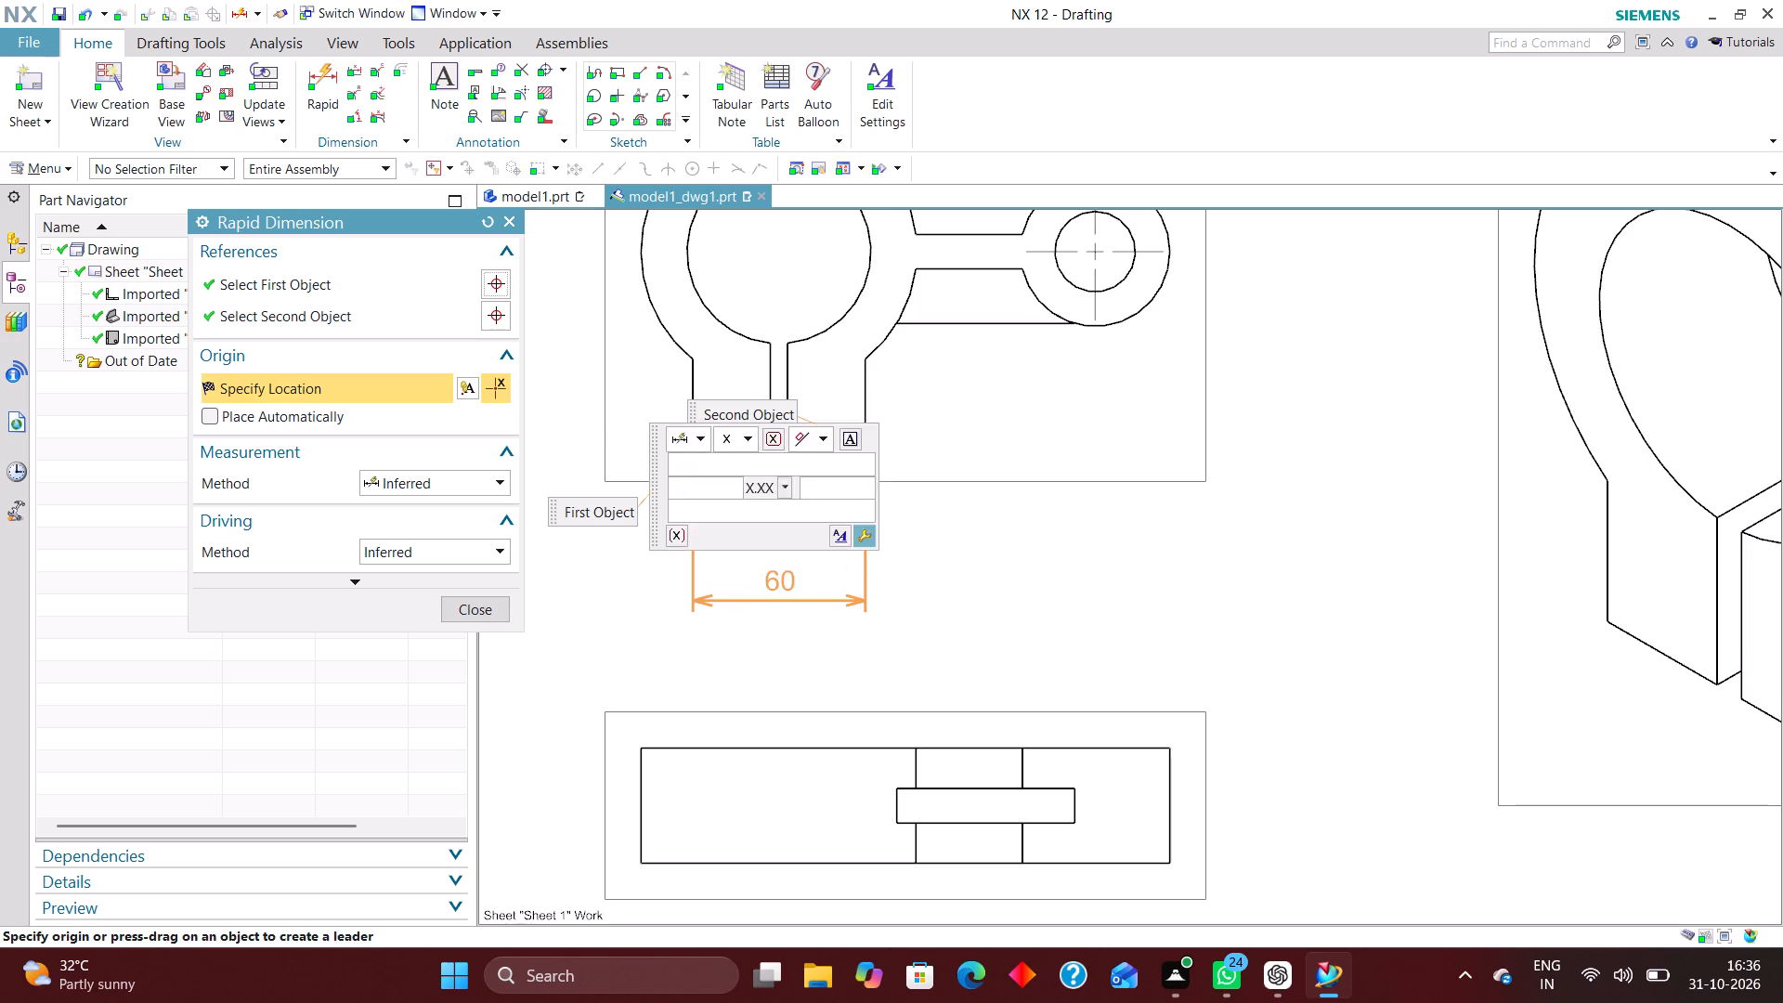
# Dimension the width of the slot between the two clamp lugs, placing it between the Front view and the overall lug width dimension.
pyautogui.scroll(-2, 796, 533)
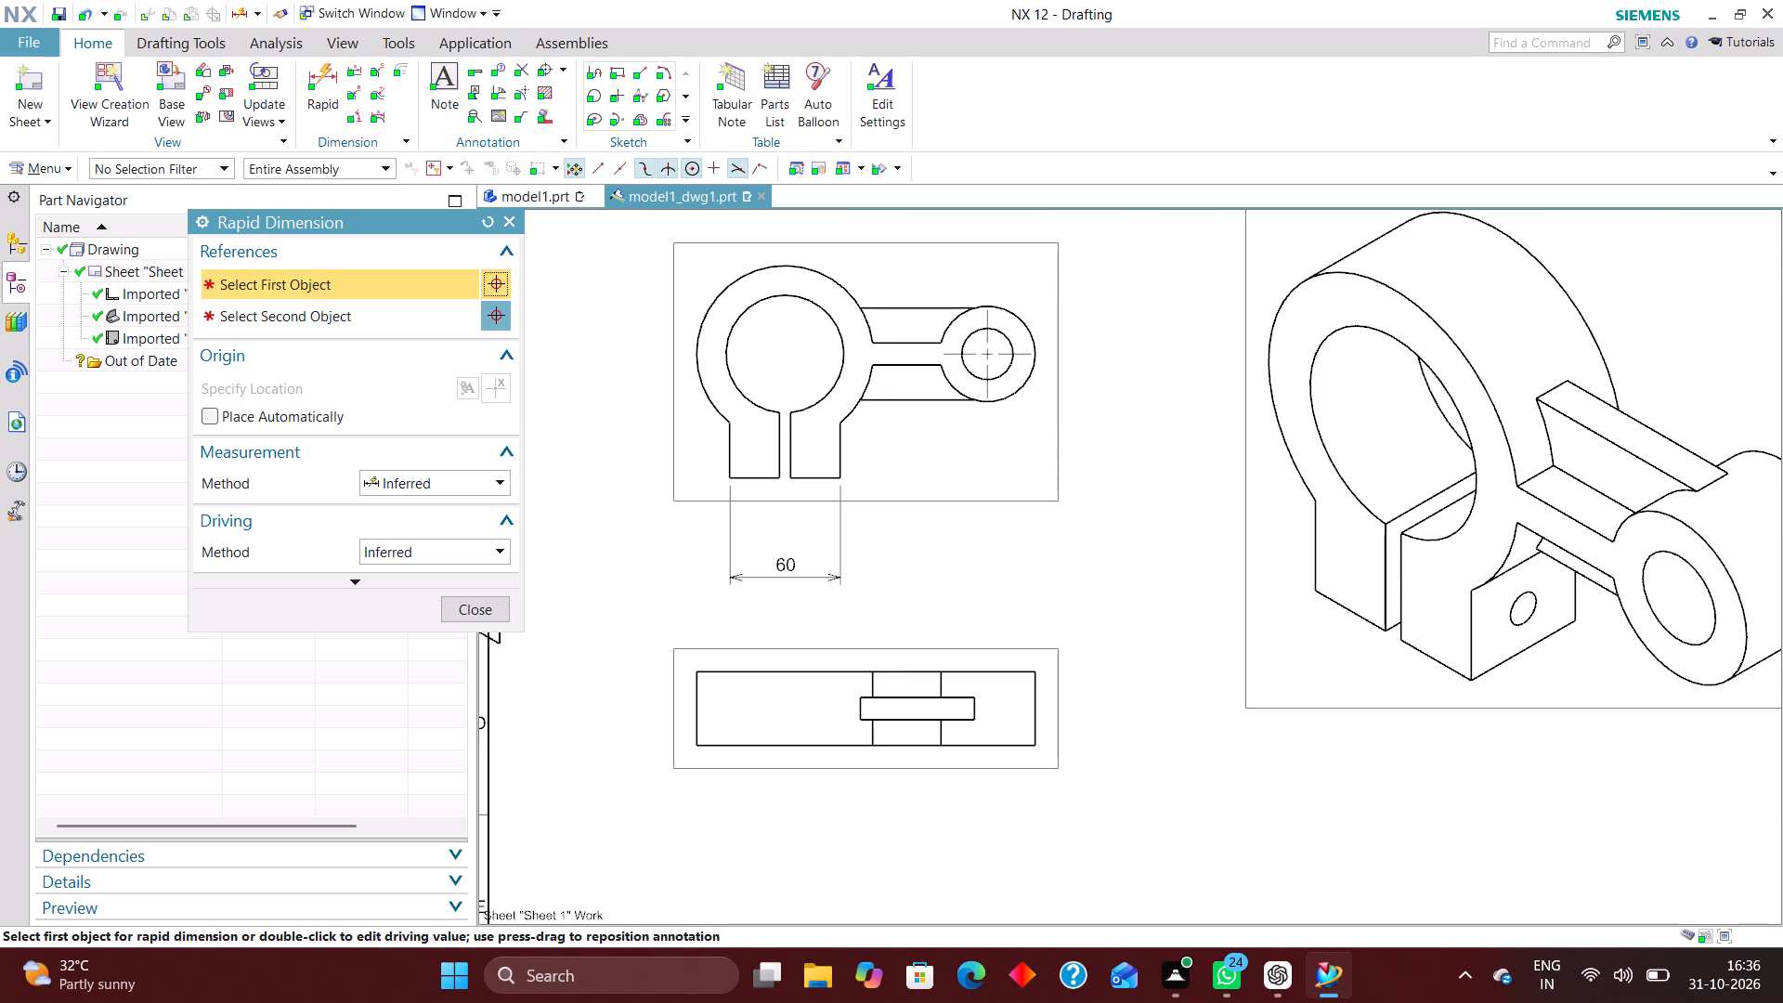
pyautogui.scroll(2, 757, 513)
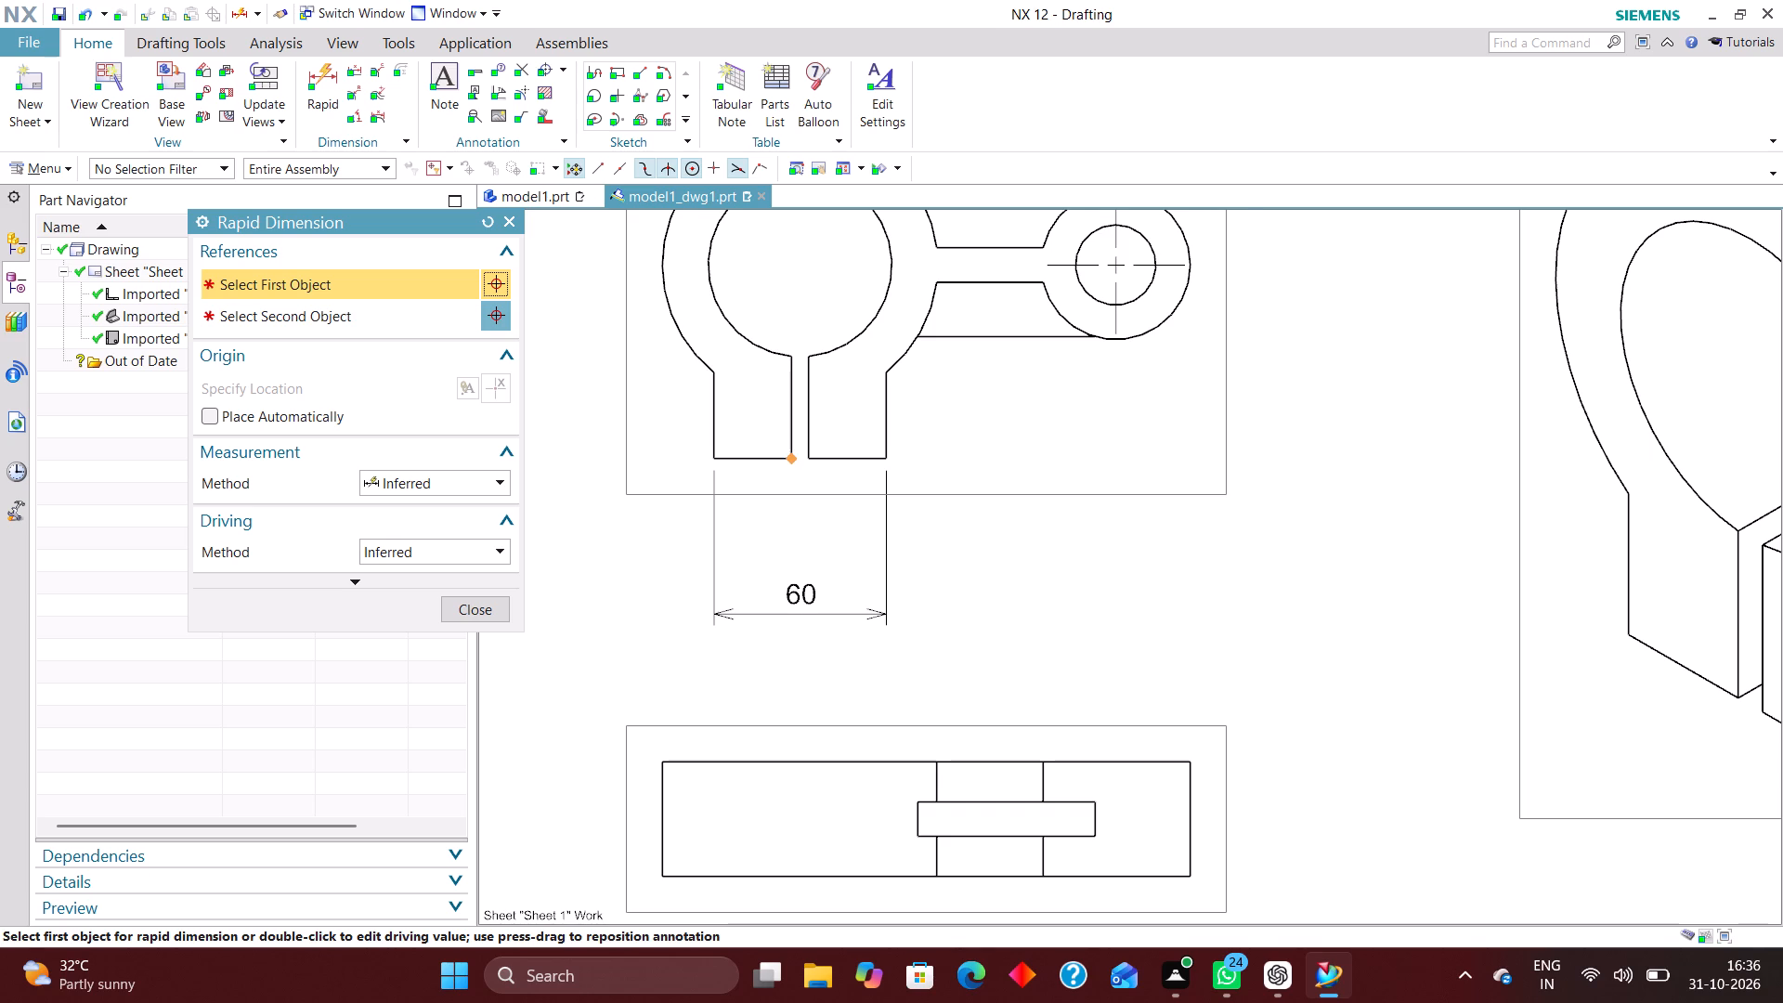
pyautogui.scroll(2, 793, 466)
pyautogui.click(790, 457)
pyautogui.click(813, 461)
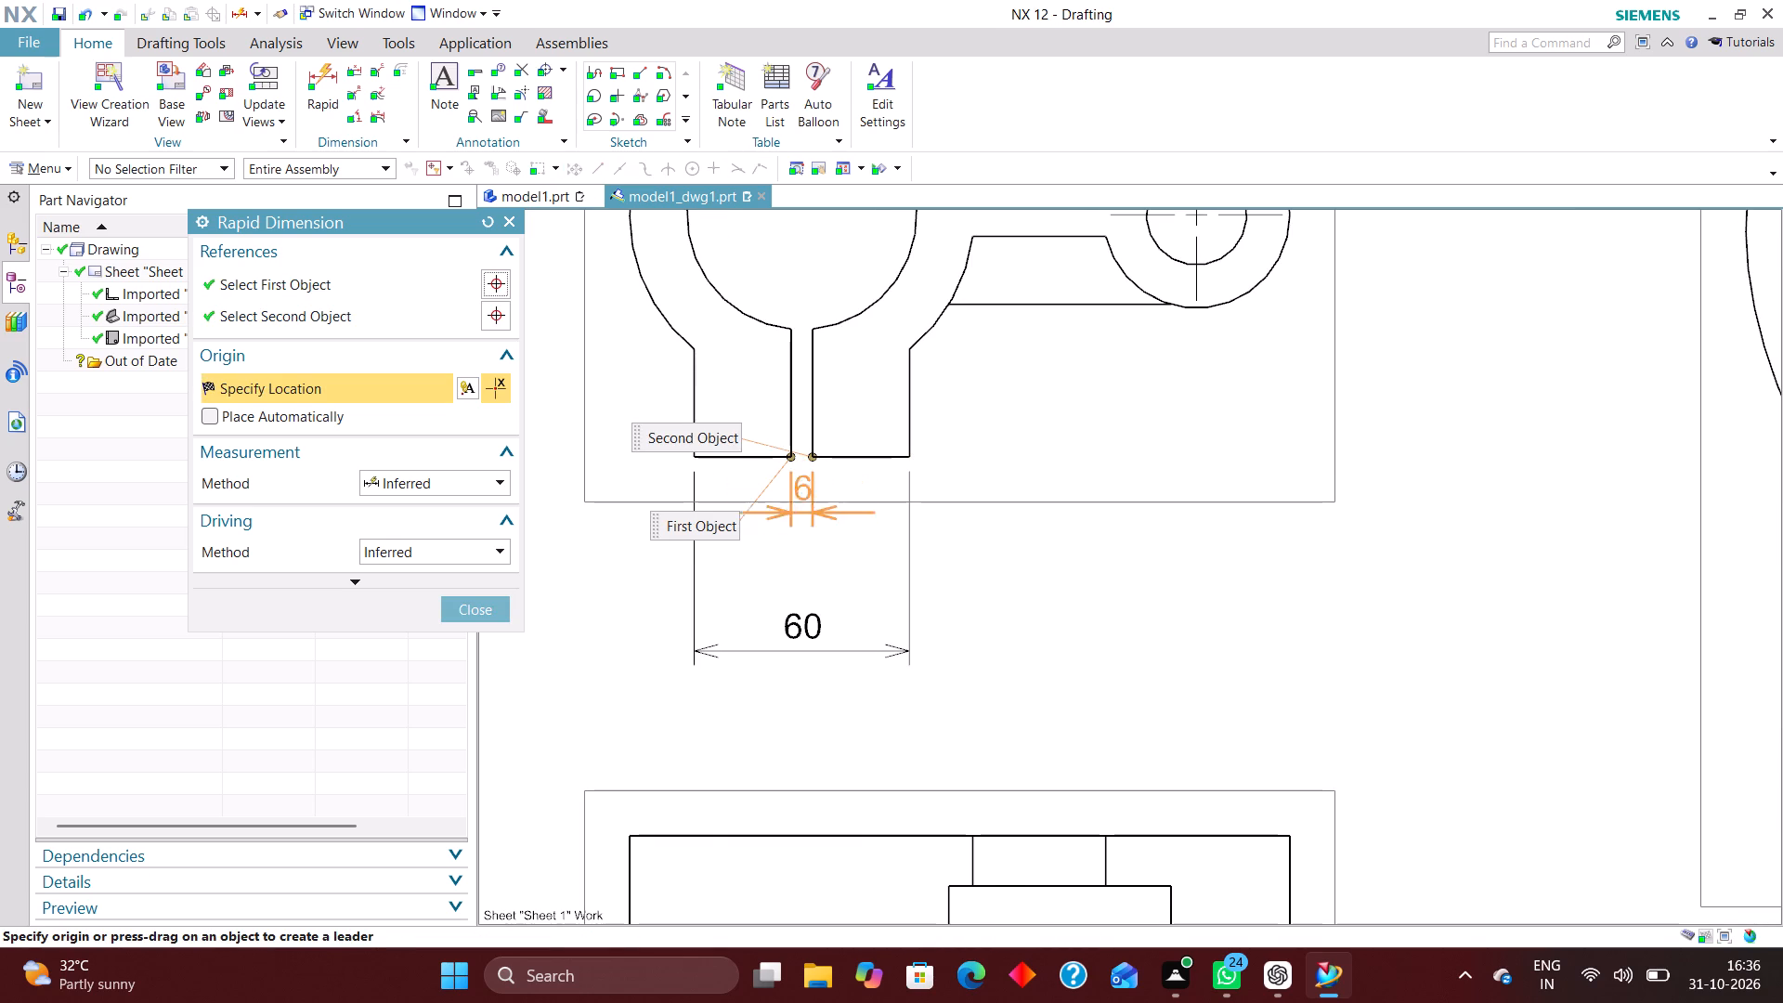
pyautogui.click(876, 541)
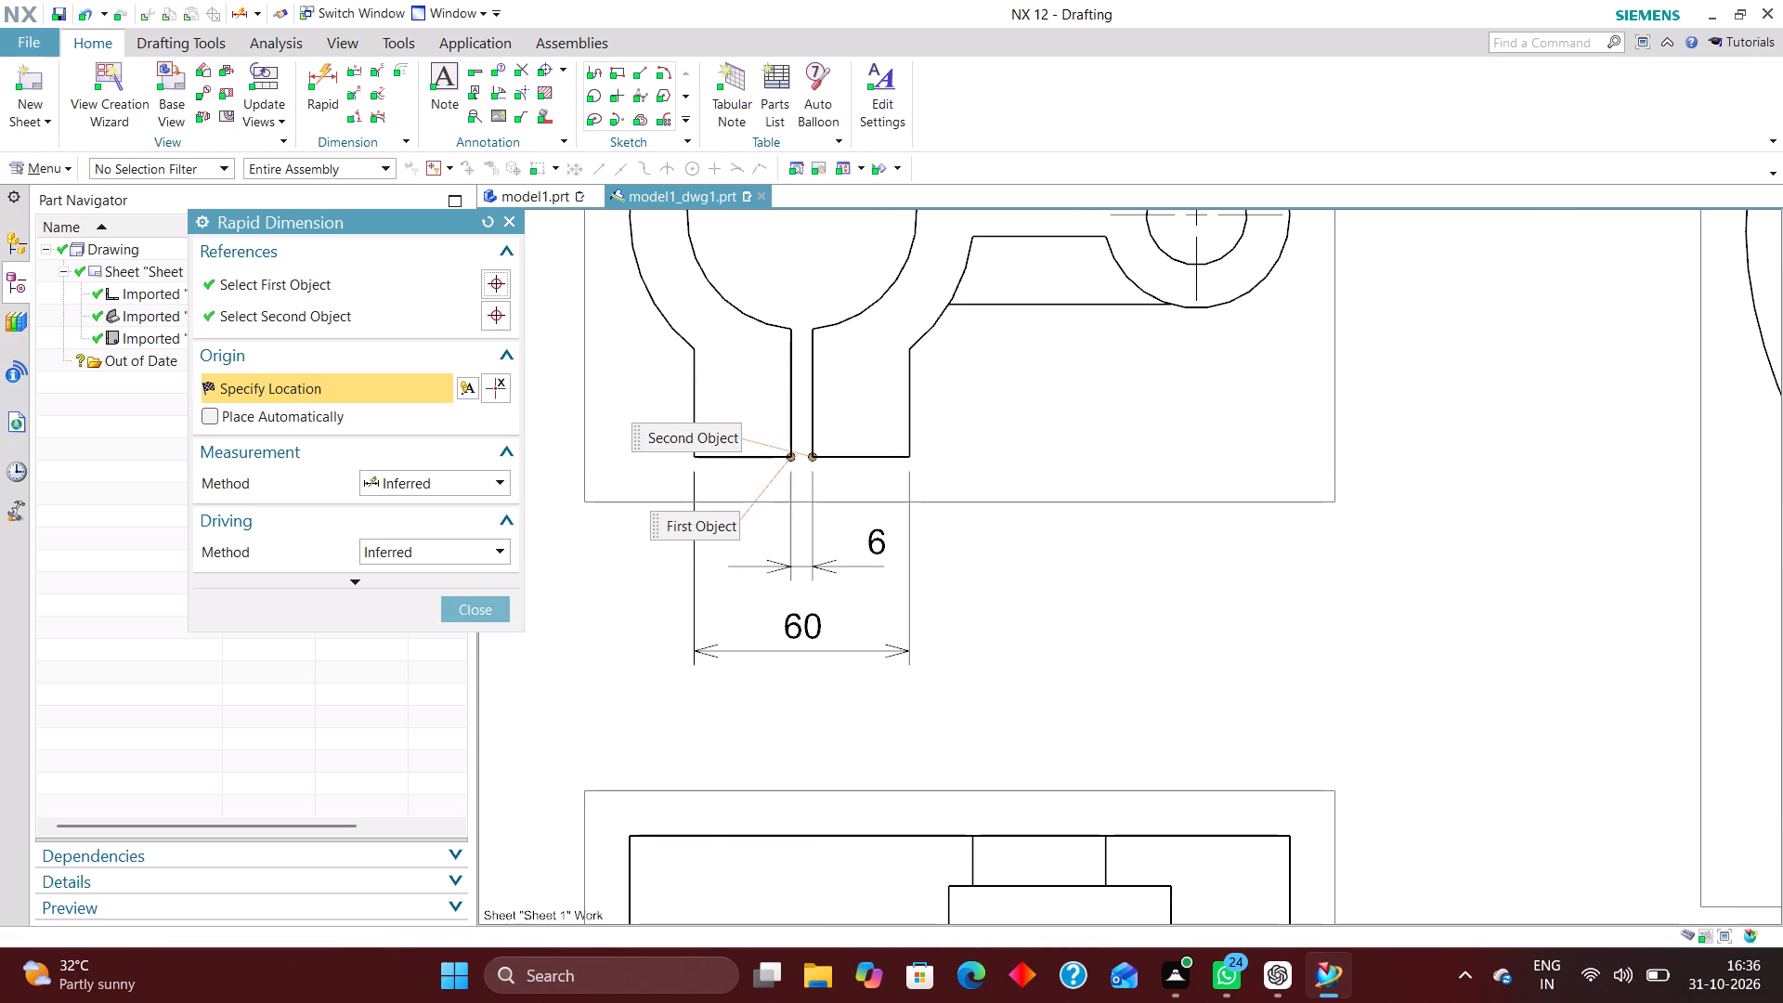
pyautogui.click(489, 607)
# Dimension the height between the connecting rib's upper and lower horizontal edges with Rapid Dimension, placing it right of the Front view's small boss.
pyautogui.scroll(-4, 733, 452)
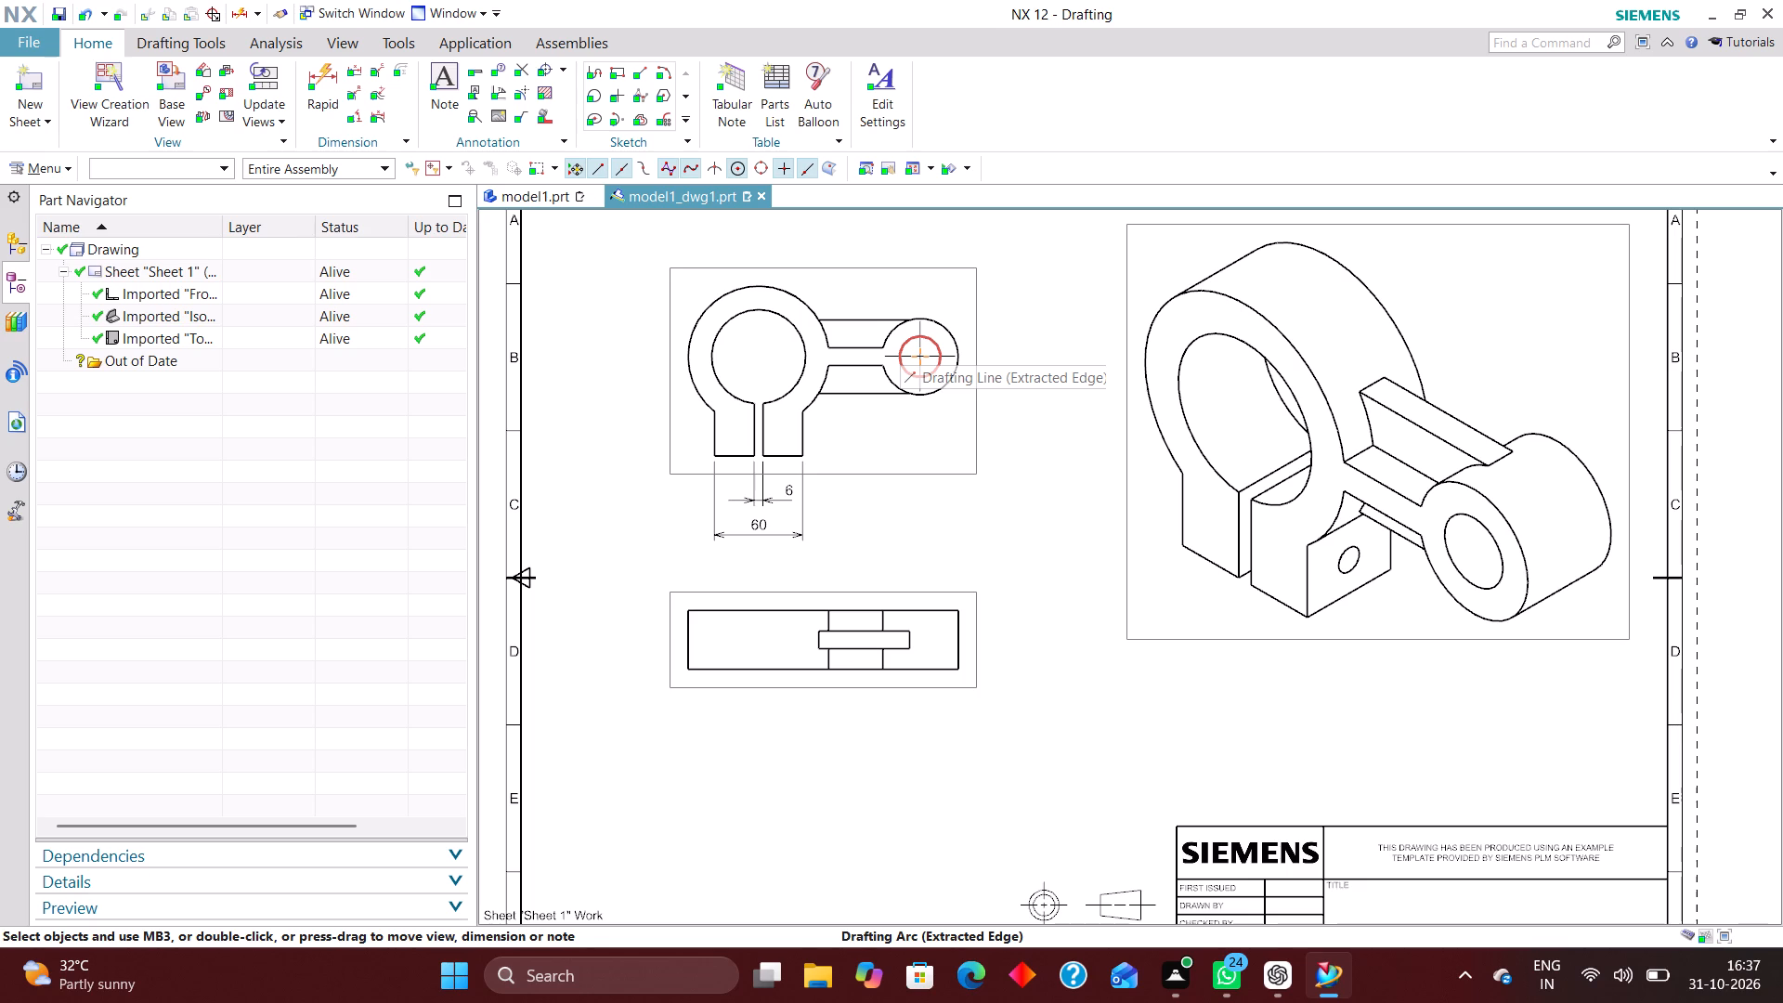
pyautogui.click(332, 77)
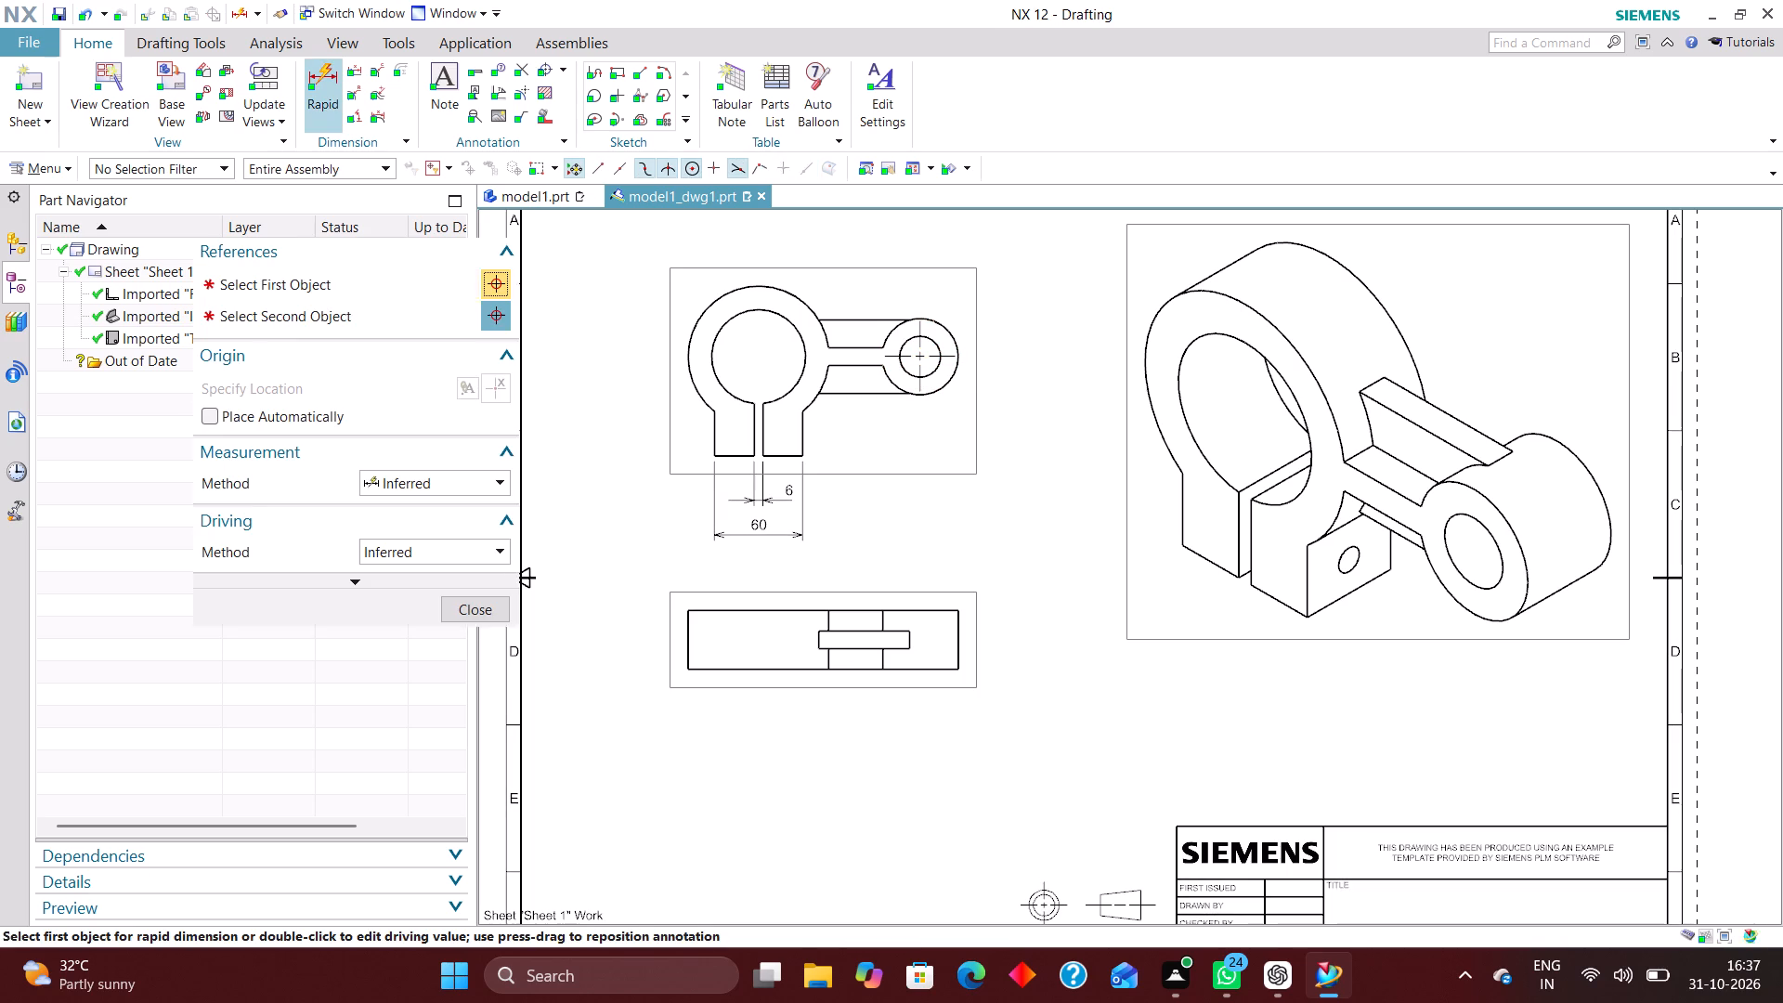
pyautogui.scroll(2, 918, 358)
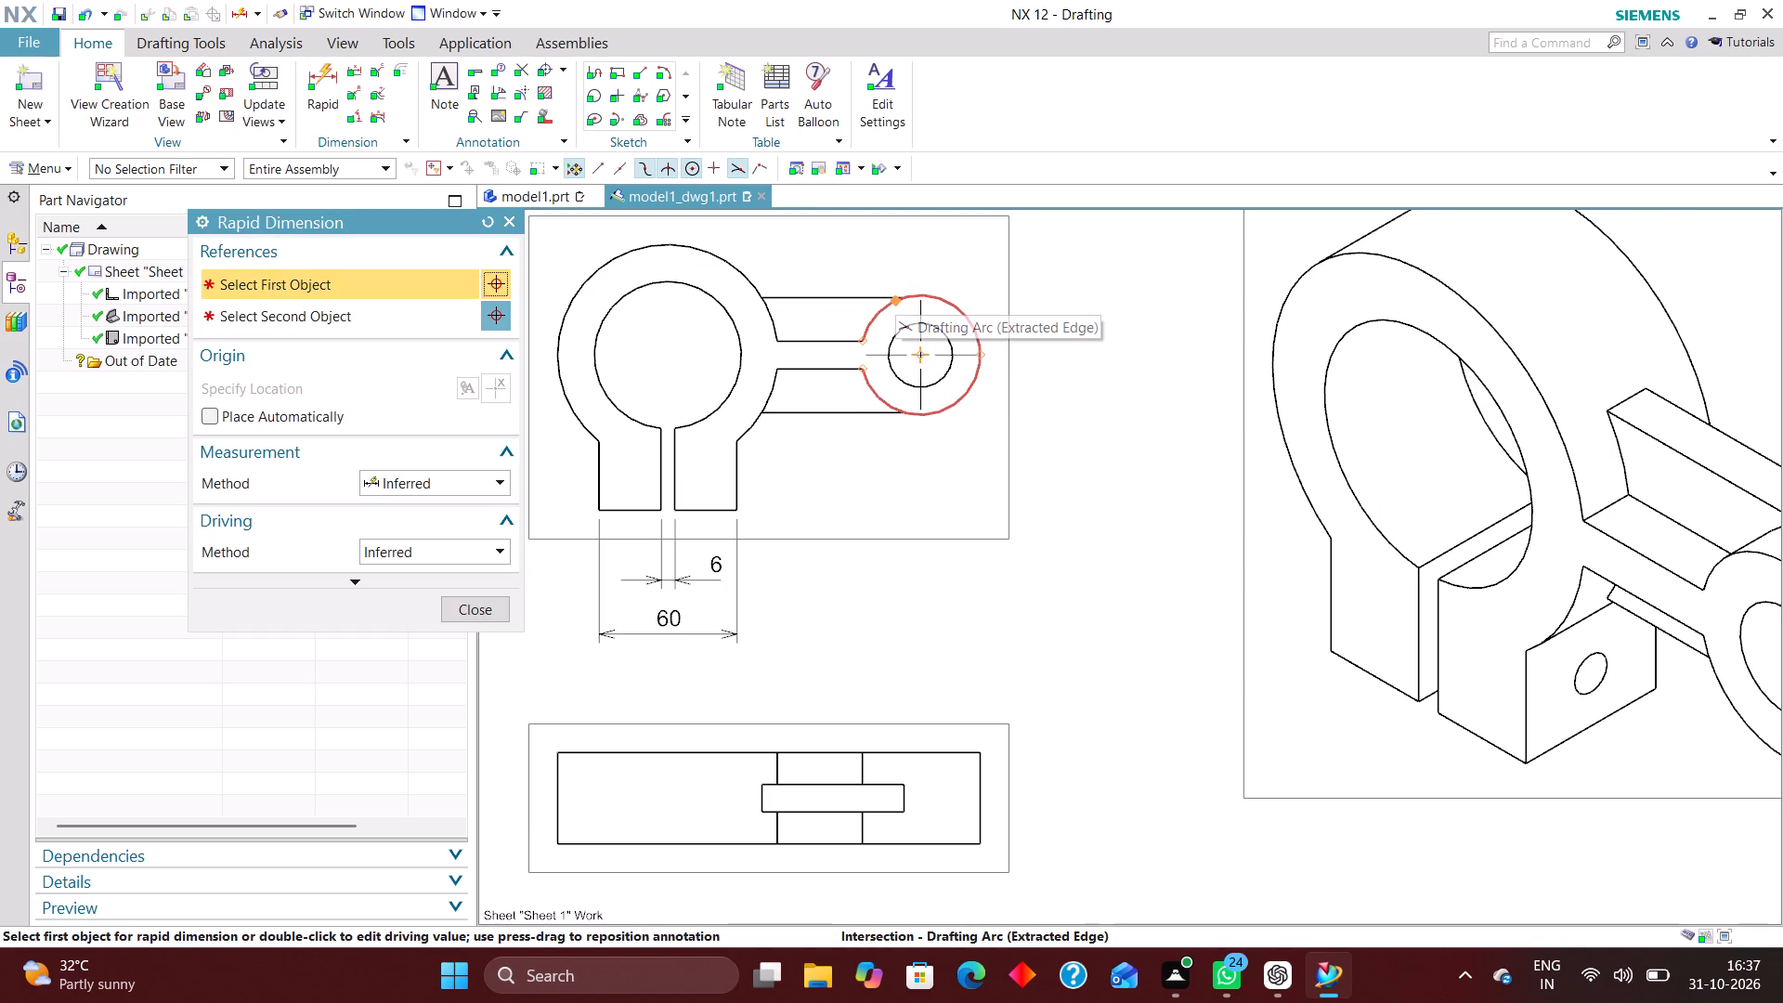
pyautogui.click(828, 291)
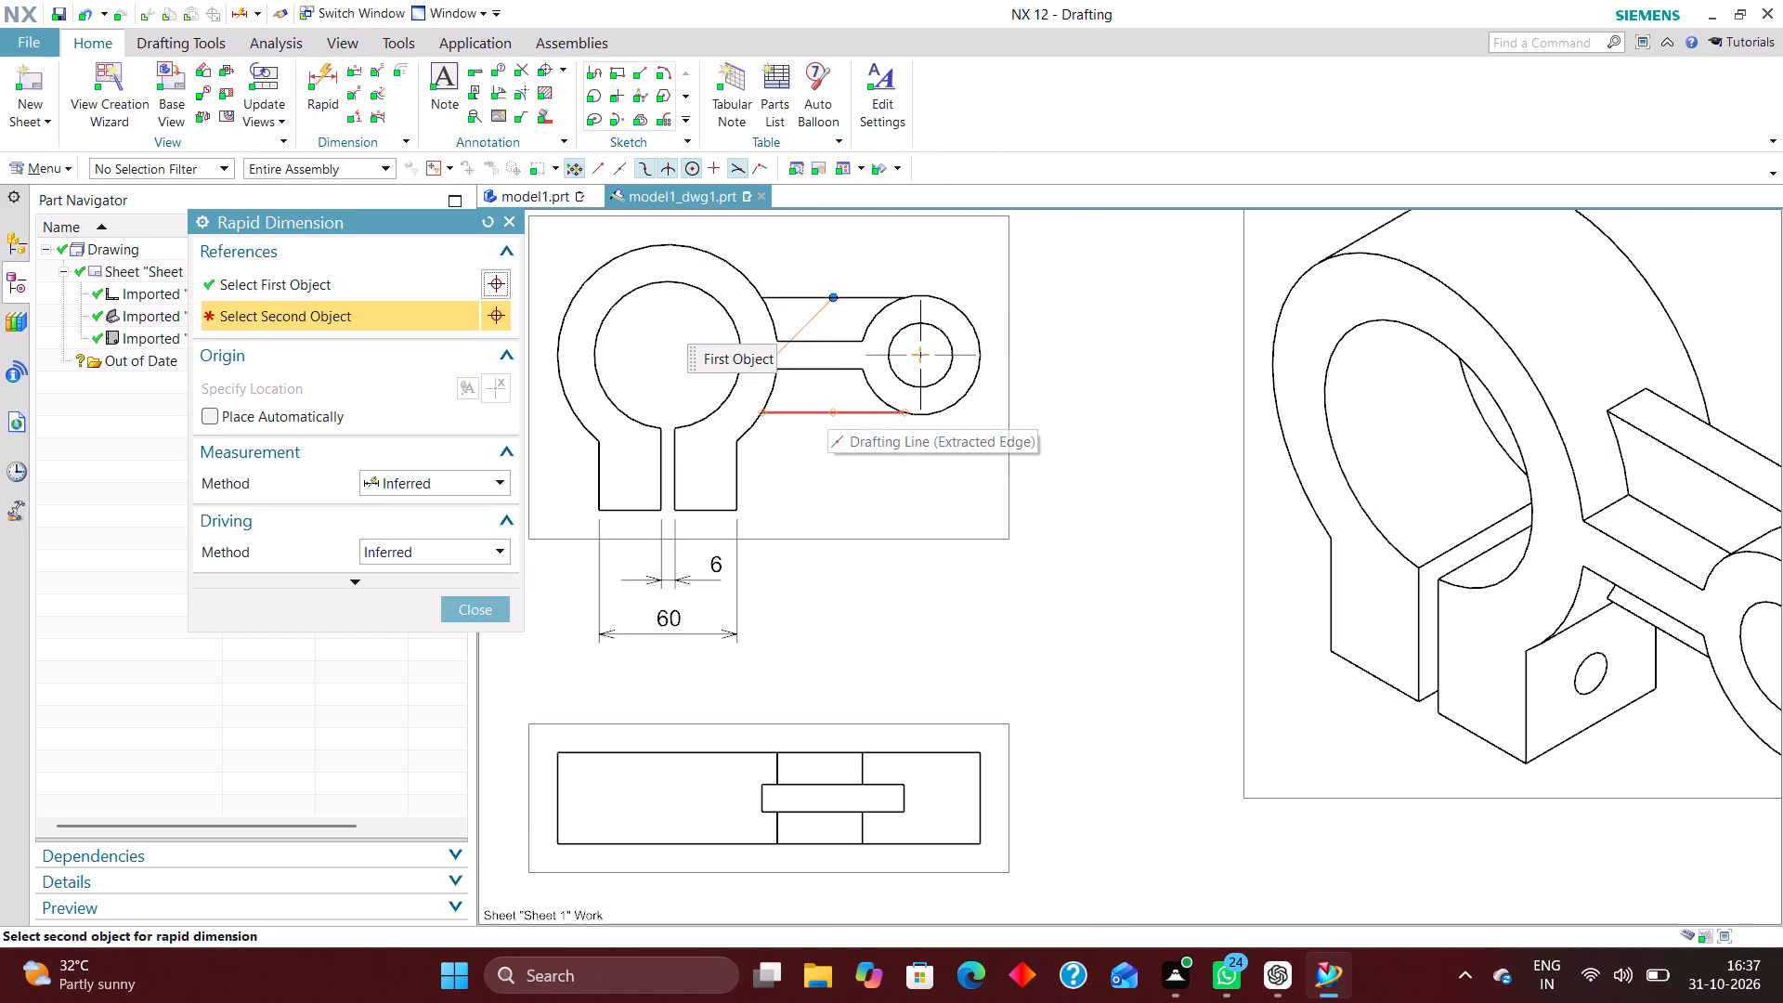
pyautogui.click(830, 415)
pyautogui.click(1028, 348)
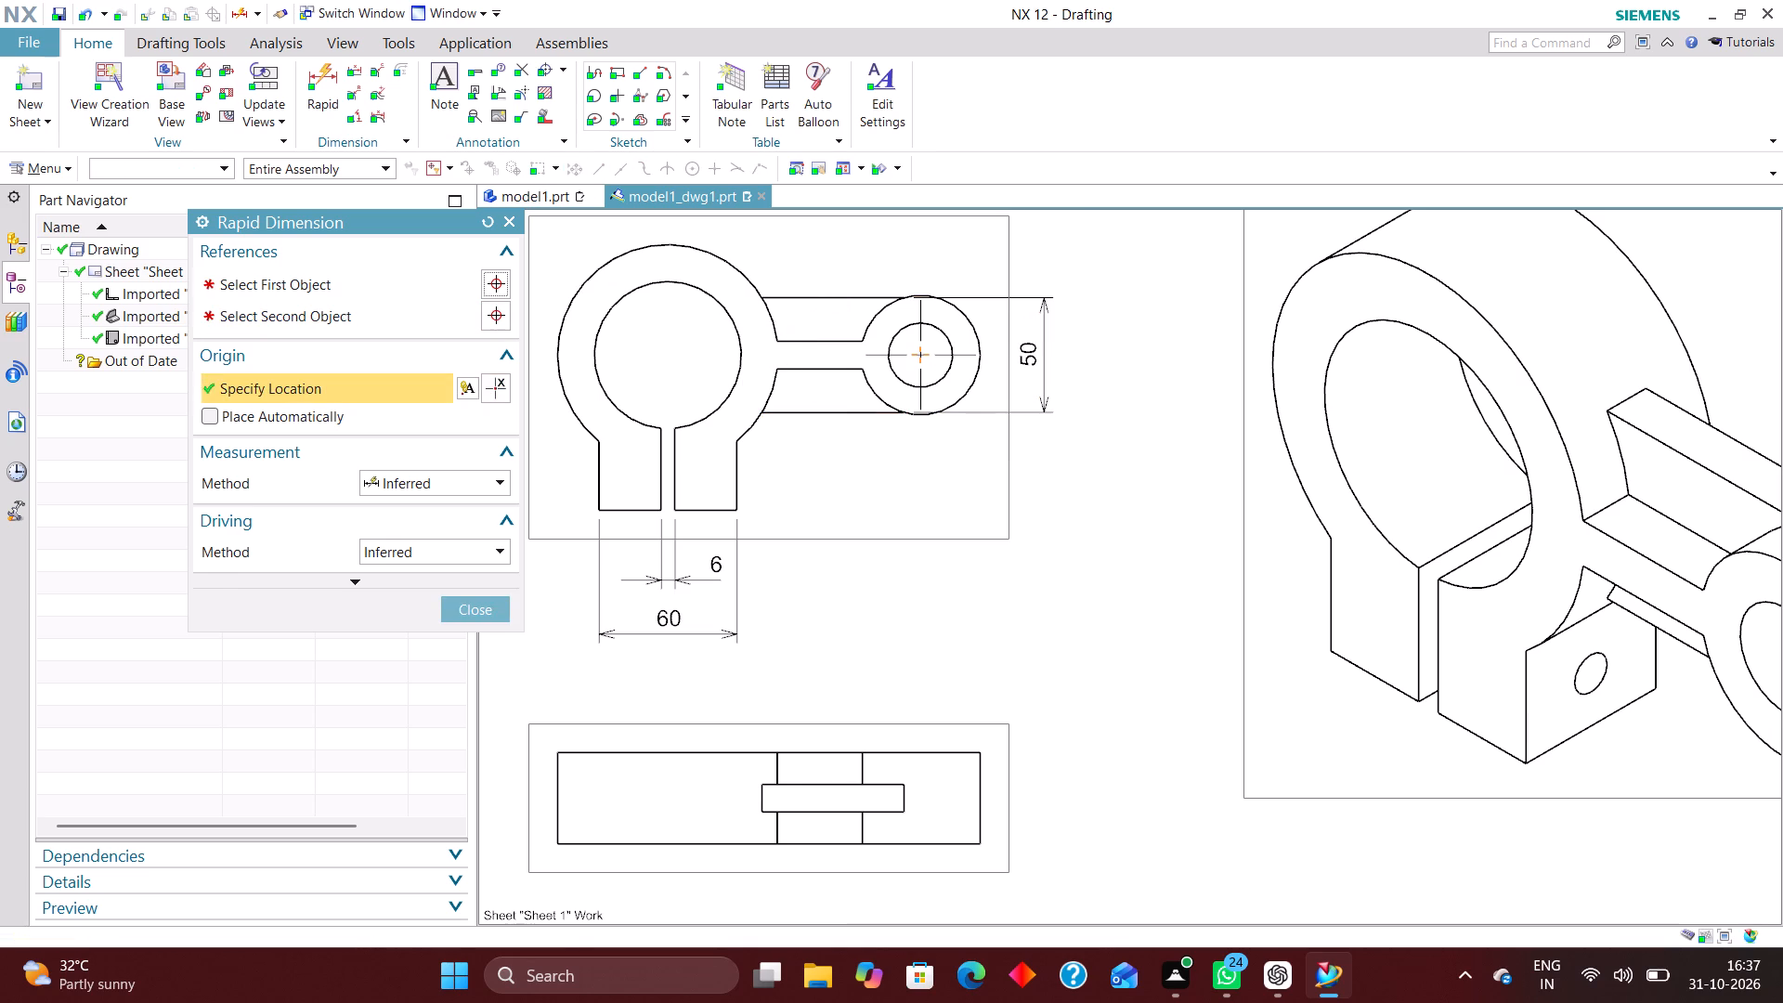
# Add Diametral dimensions to the clamp ring's outer circle and bore, placing them at the Front view's upper left and lower left.
pyautogui.scroll(6, 916, 272)
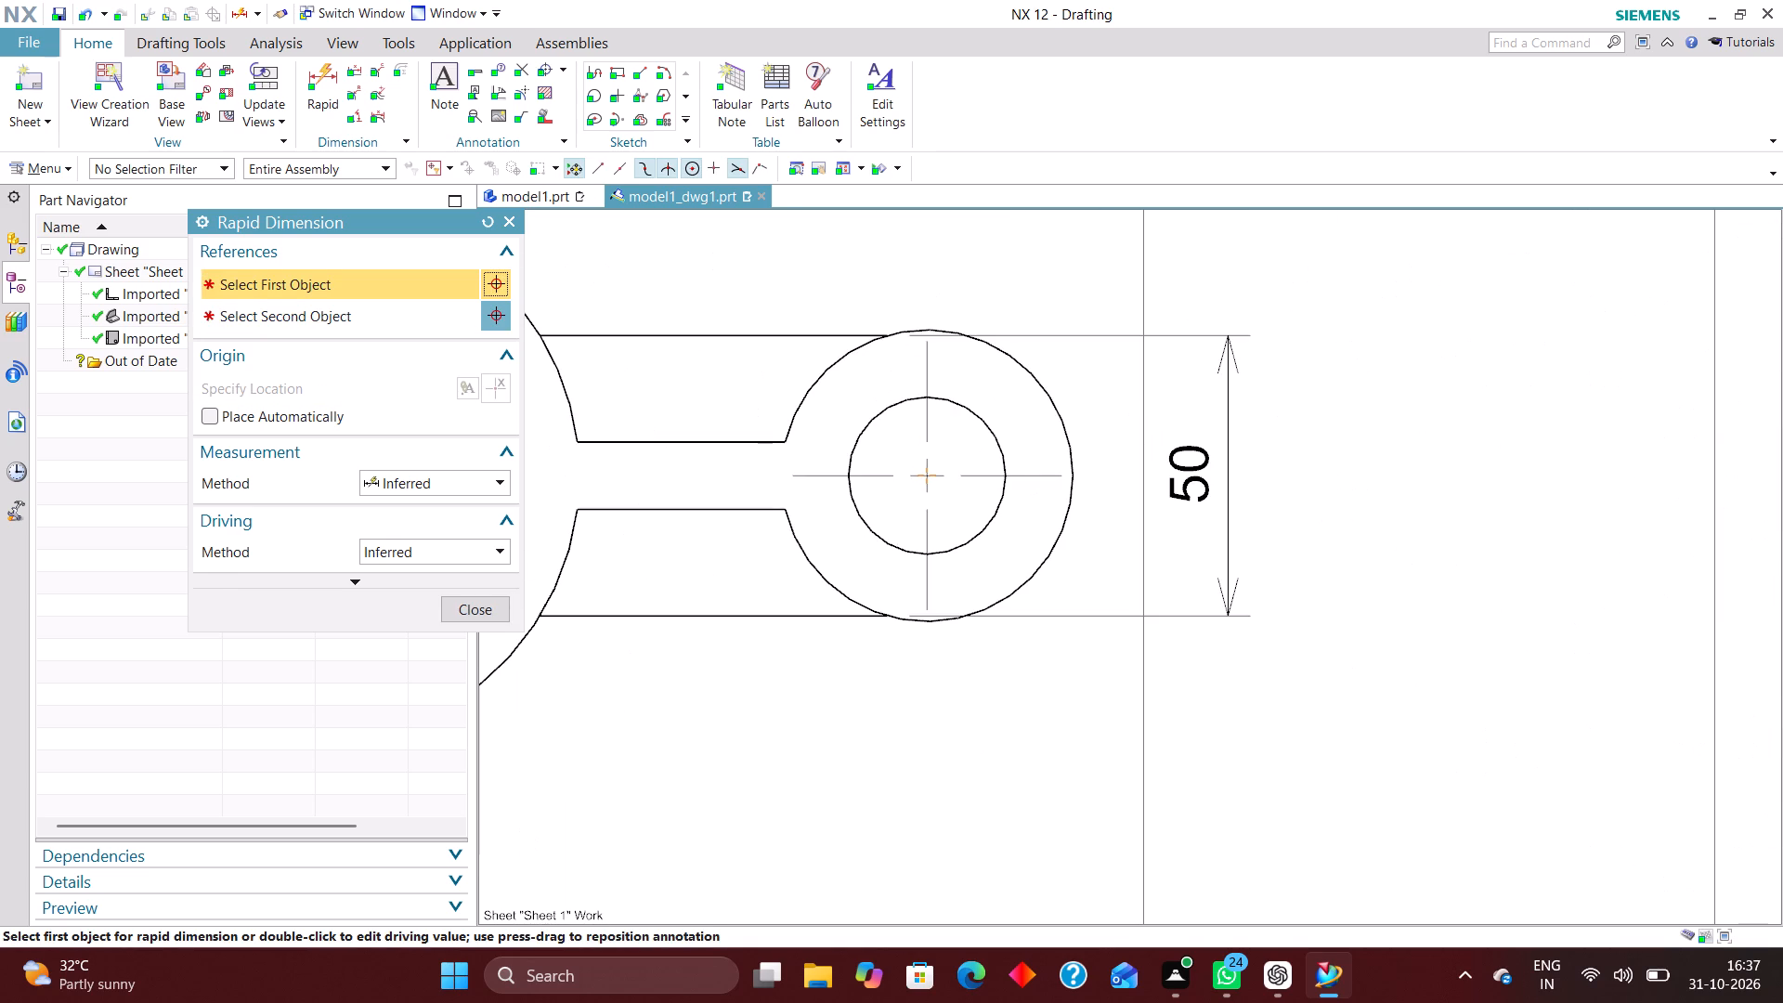
pyautogui.scroll(-4, 939, 354)
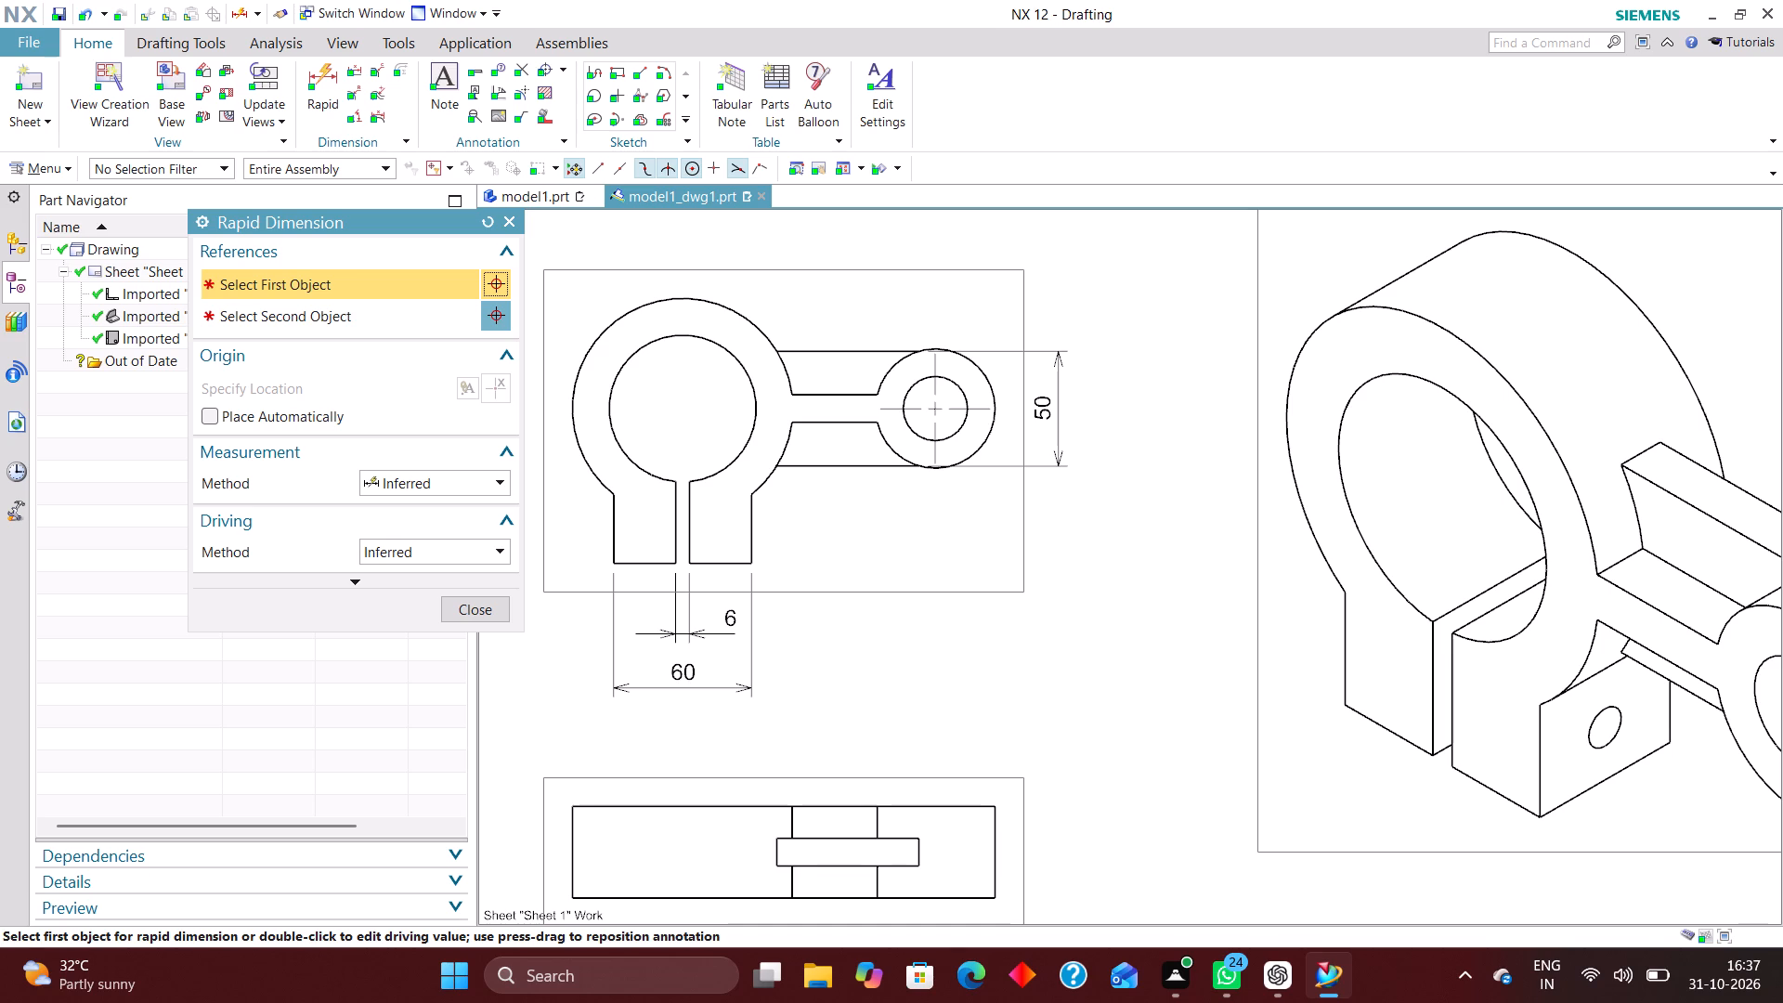
pyautogui.click(473, 478)
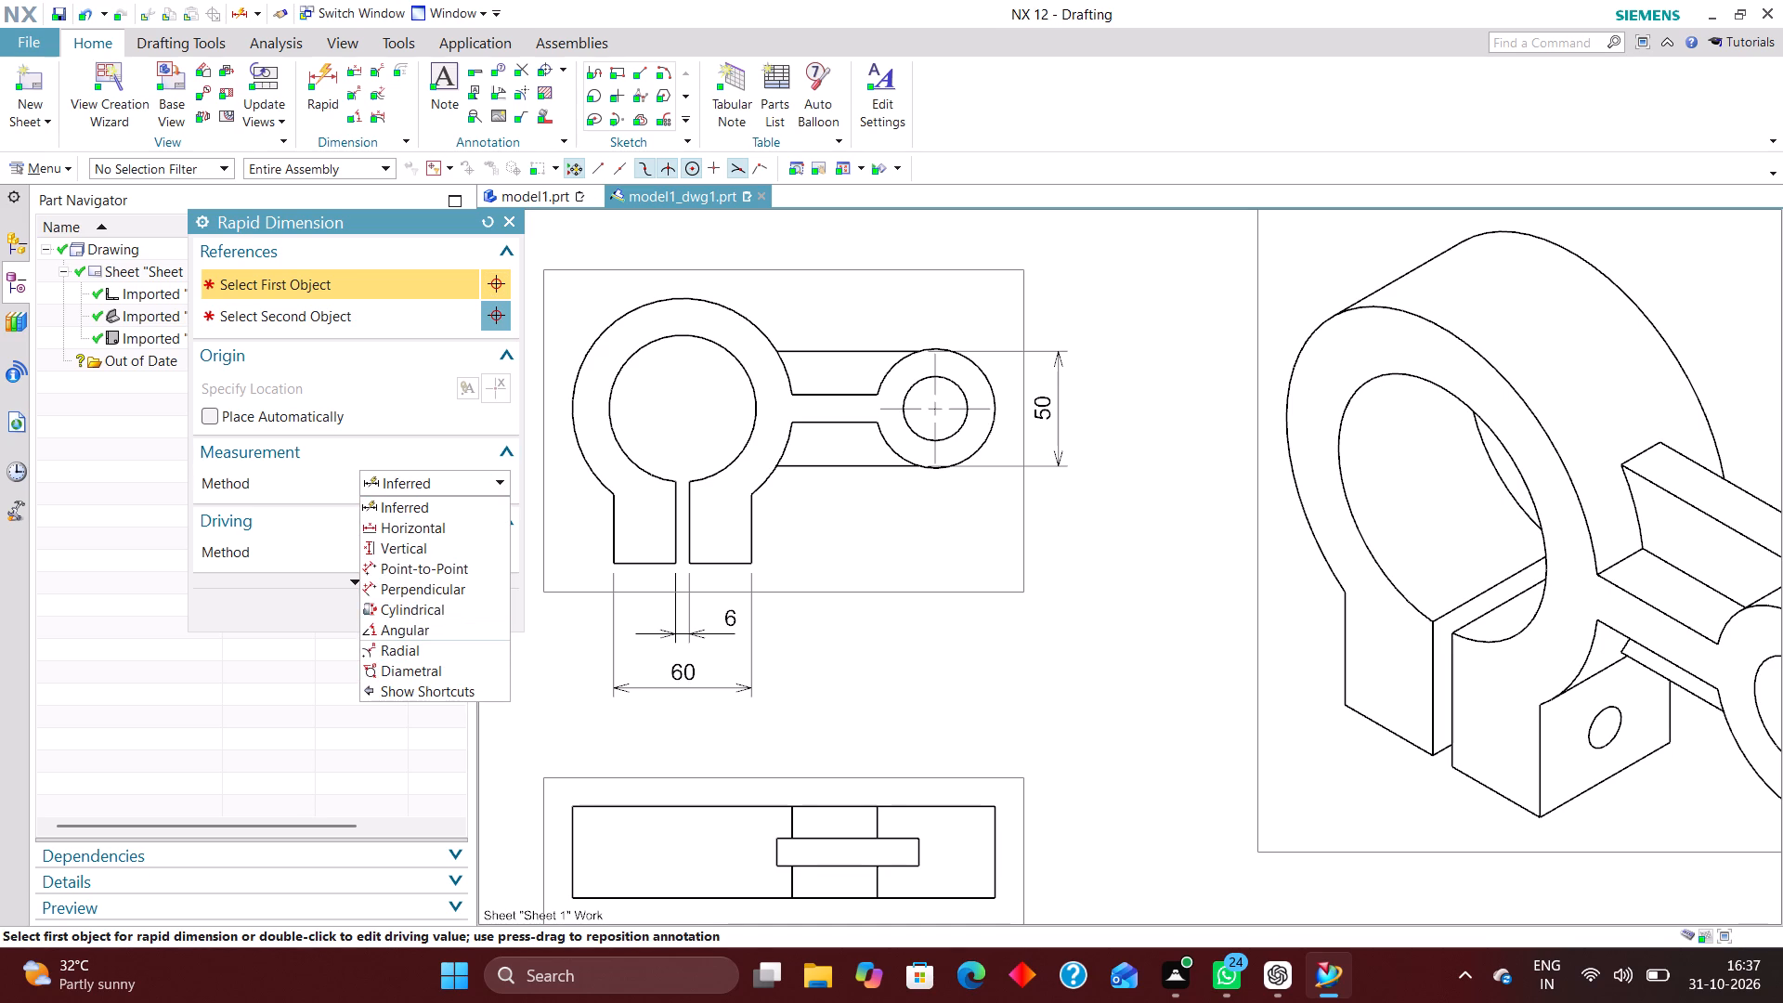
pyautogui.click(464, 675)
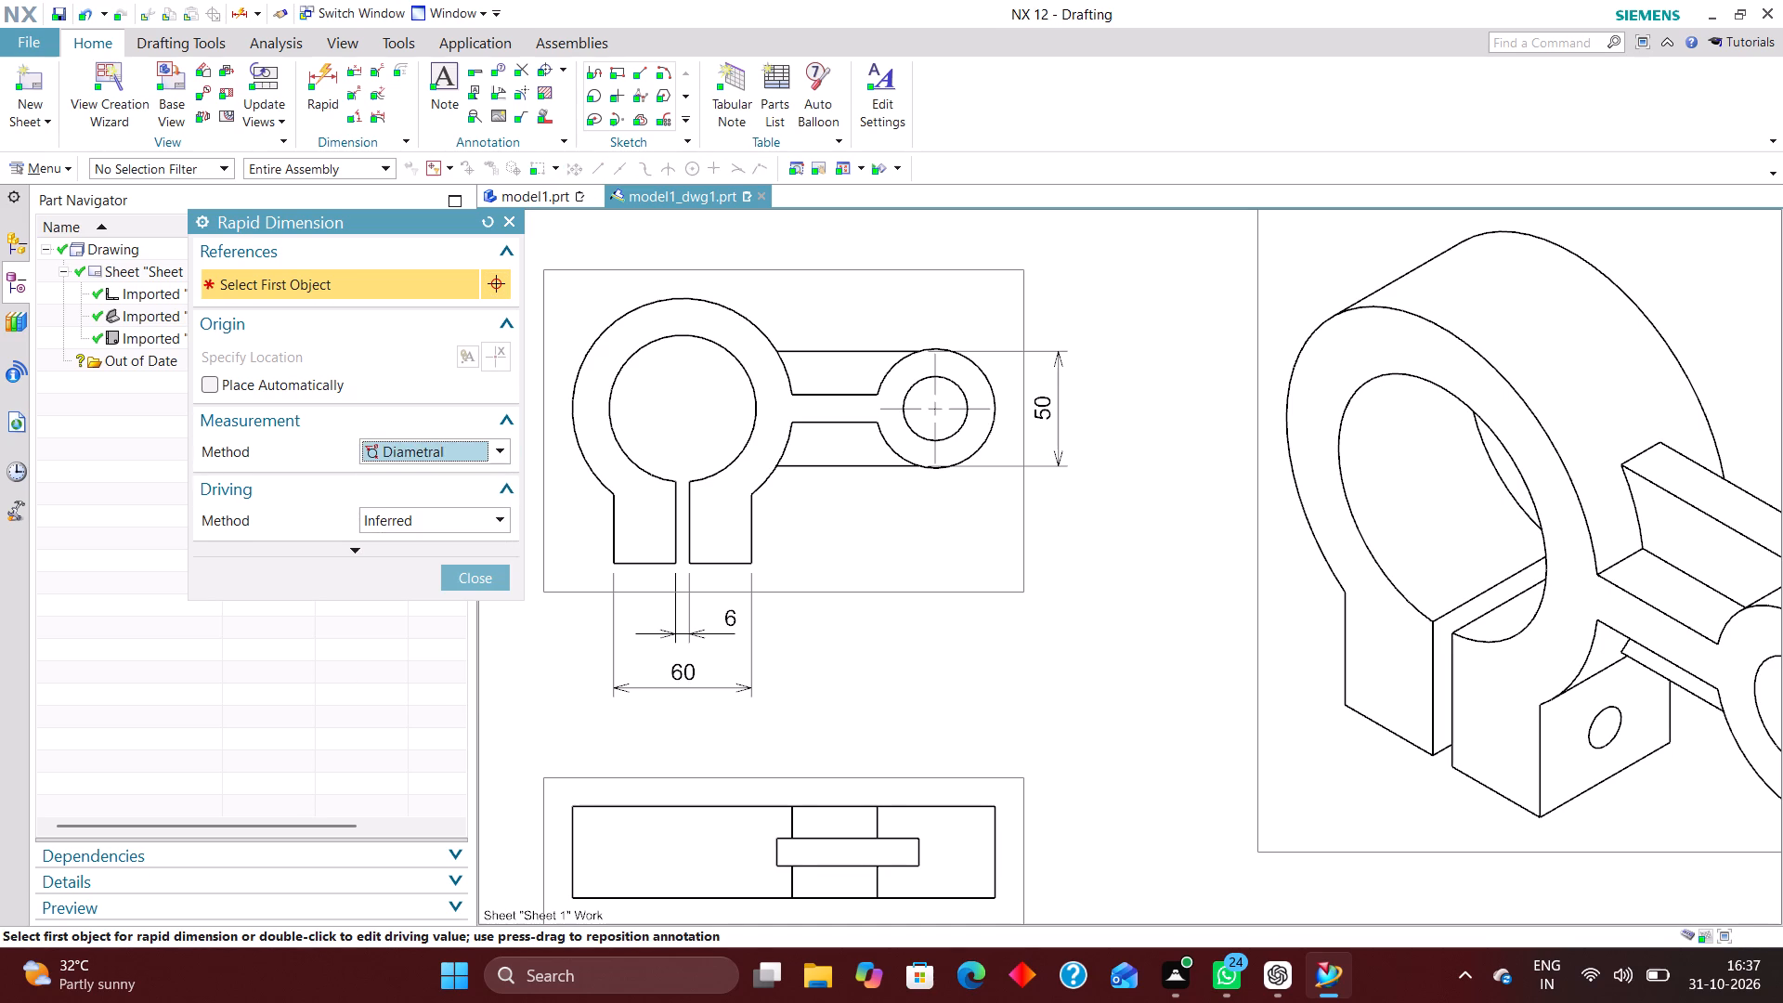
pyautogui.scroll(-2, 924, 574)
pyautogui.scroll(-2, 1003, 559)
pyautogui.scroll(-1, 1105, 586)
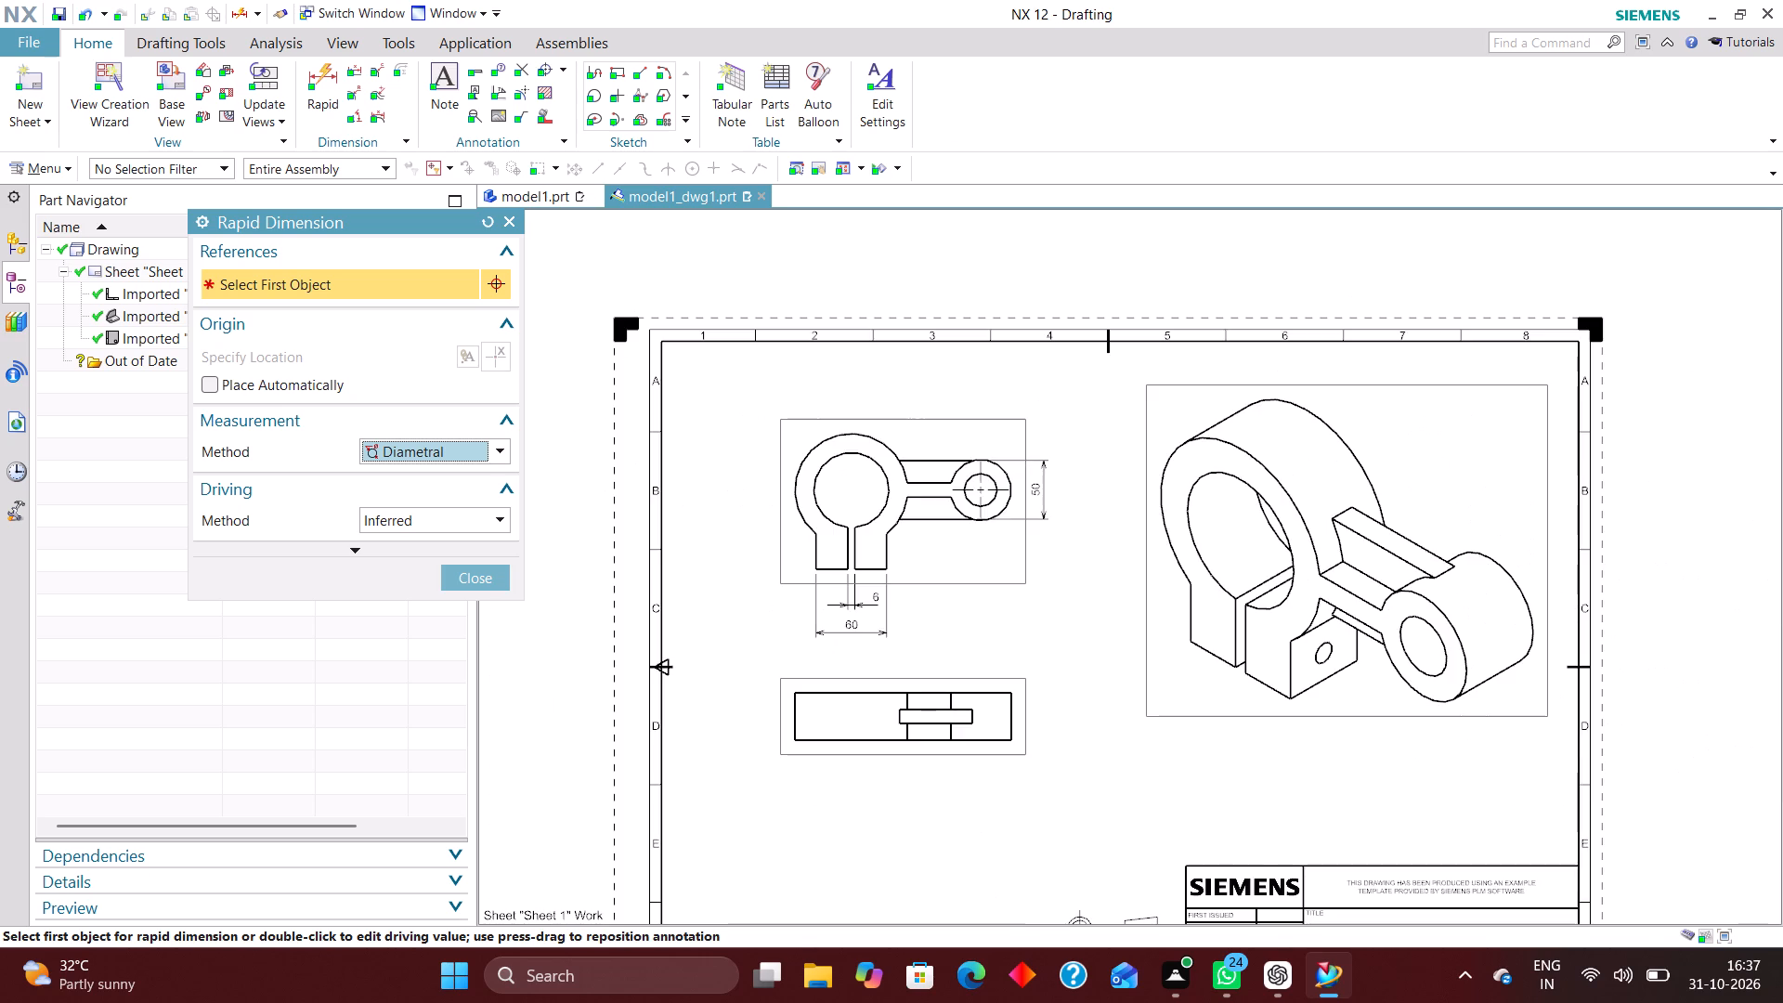
pyautogui.scroll(3, 746, 490)
pyautogui.click(846, 444)
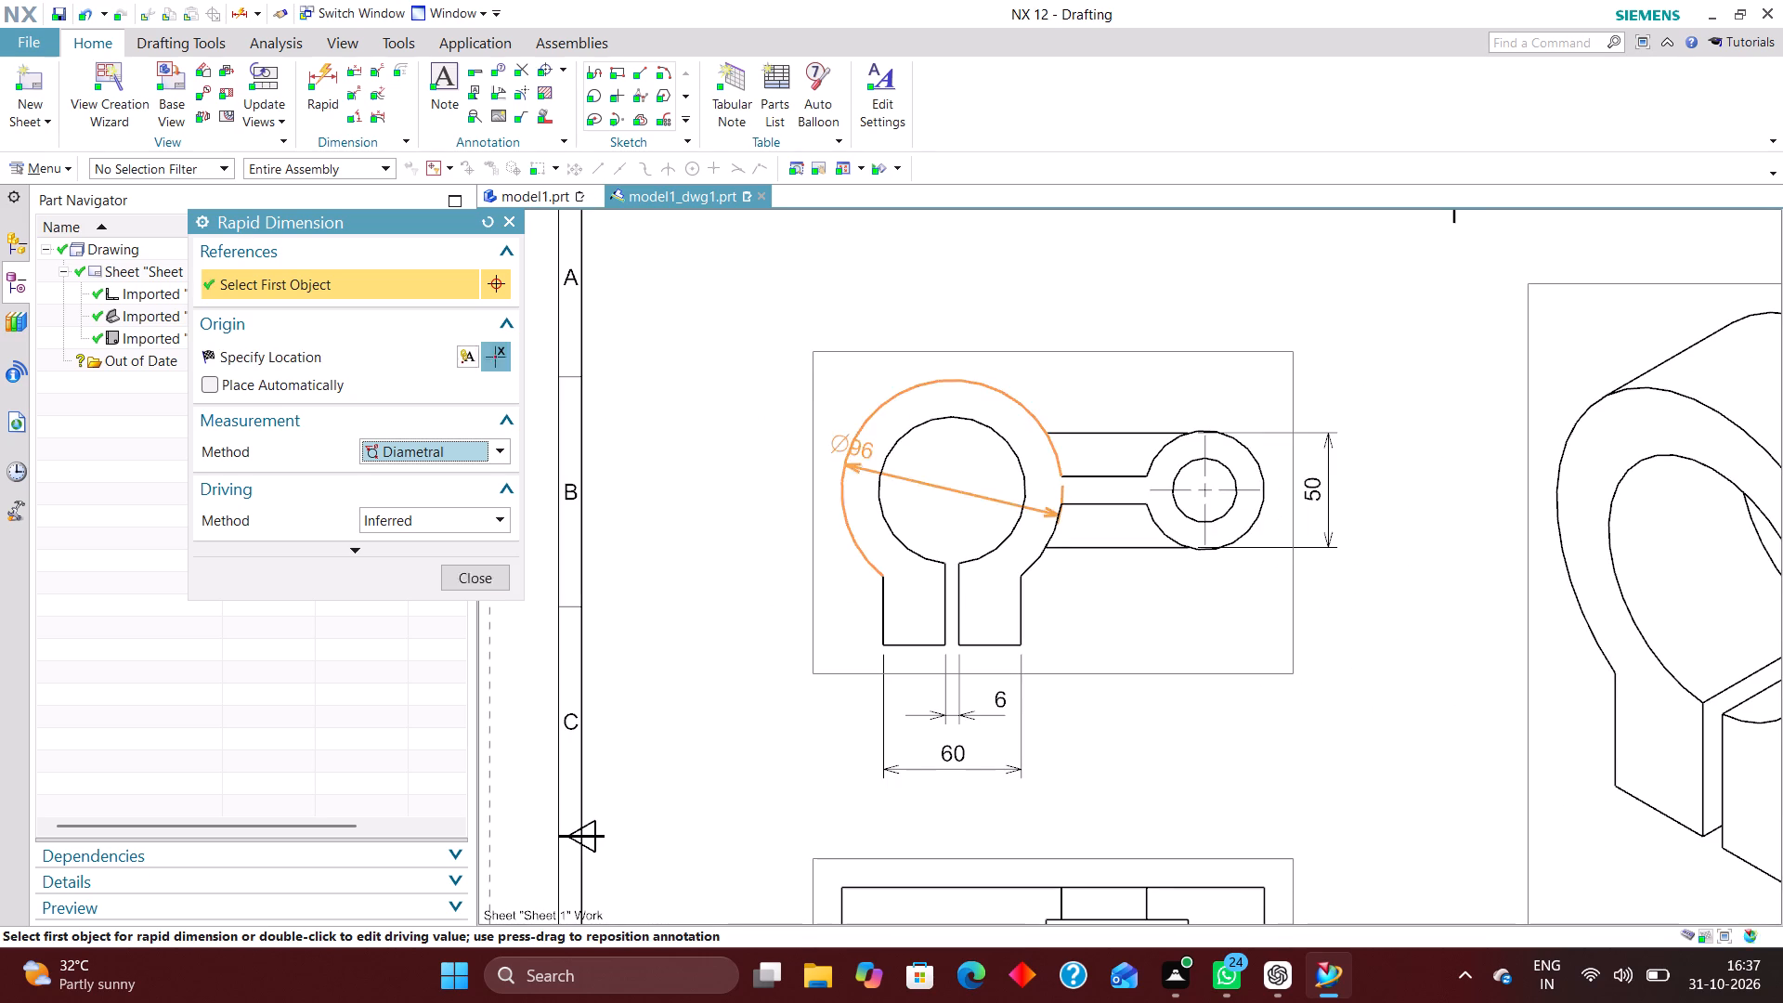
pyautogui.click(724, 296)
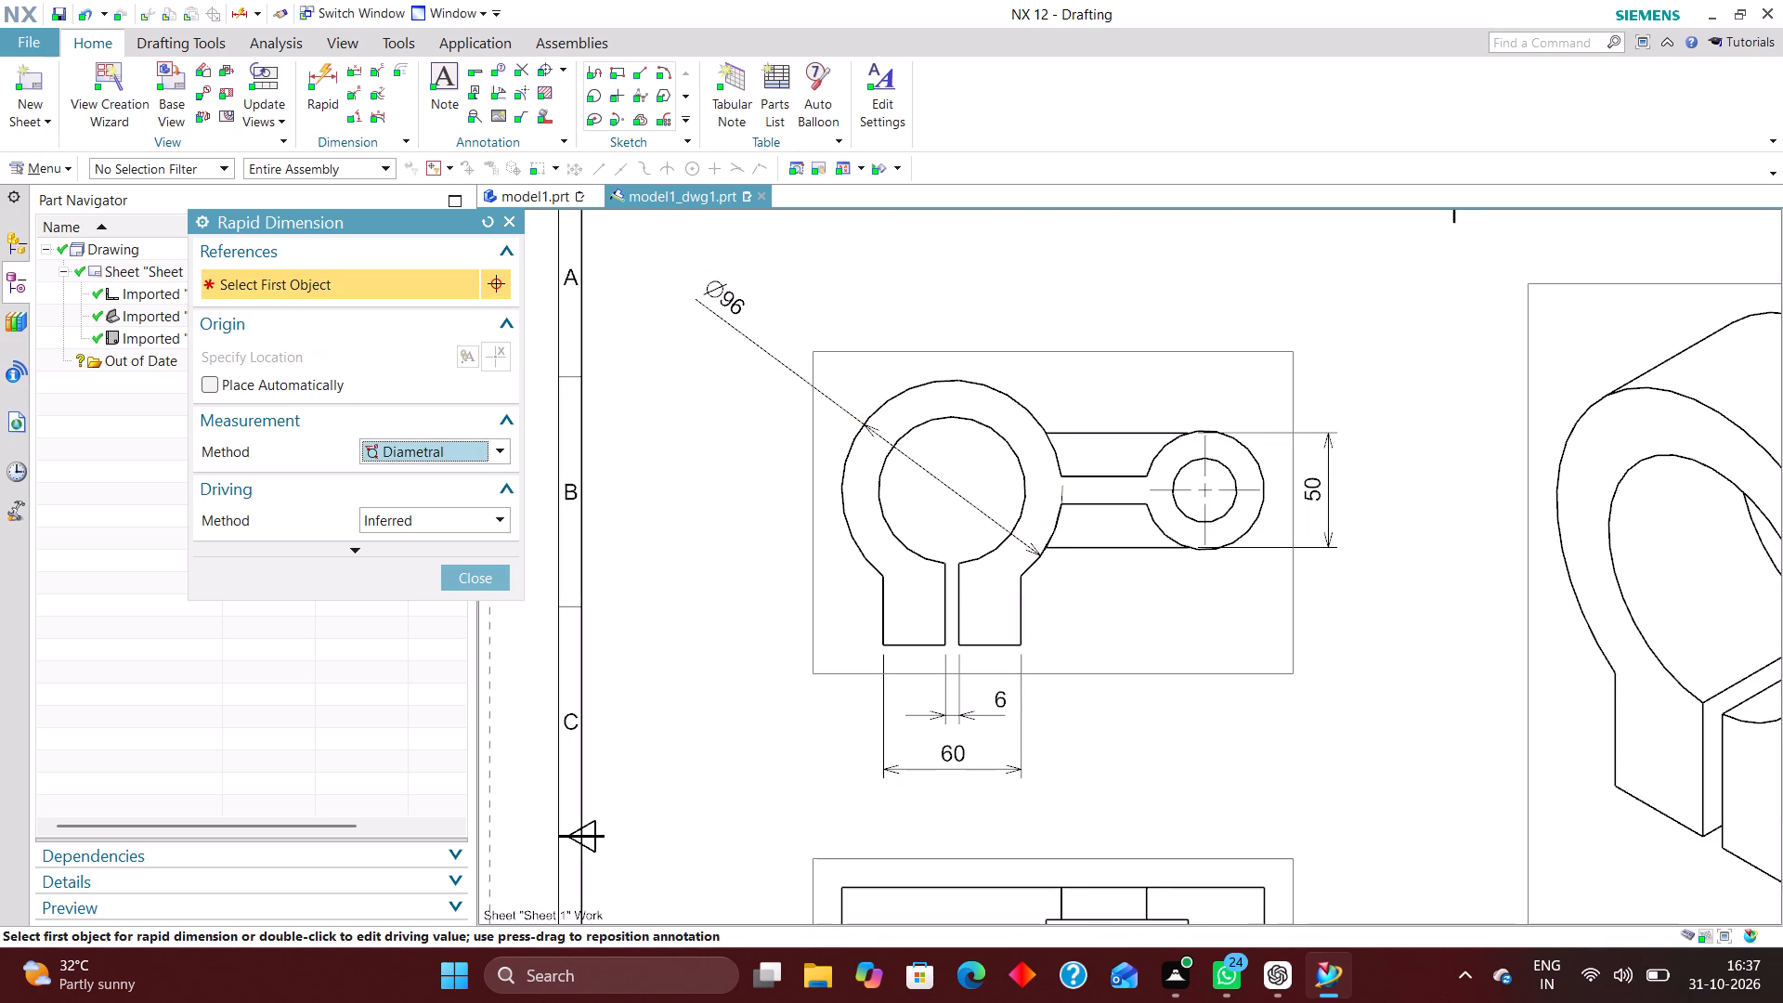
pyautogui.click(889, 528)
pyautogui.click(748, 643)
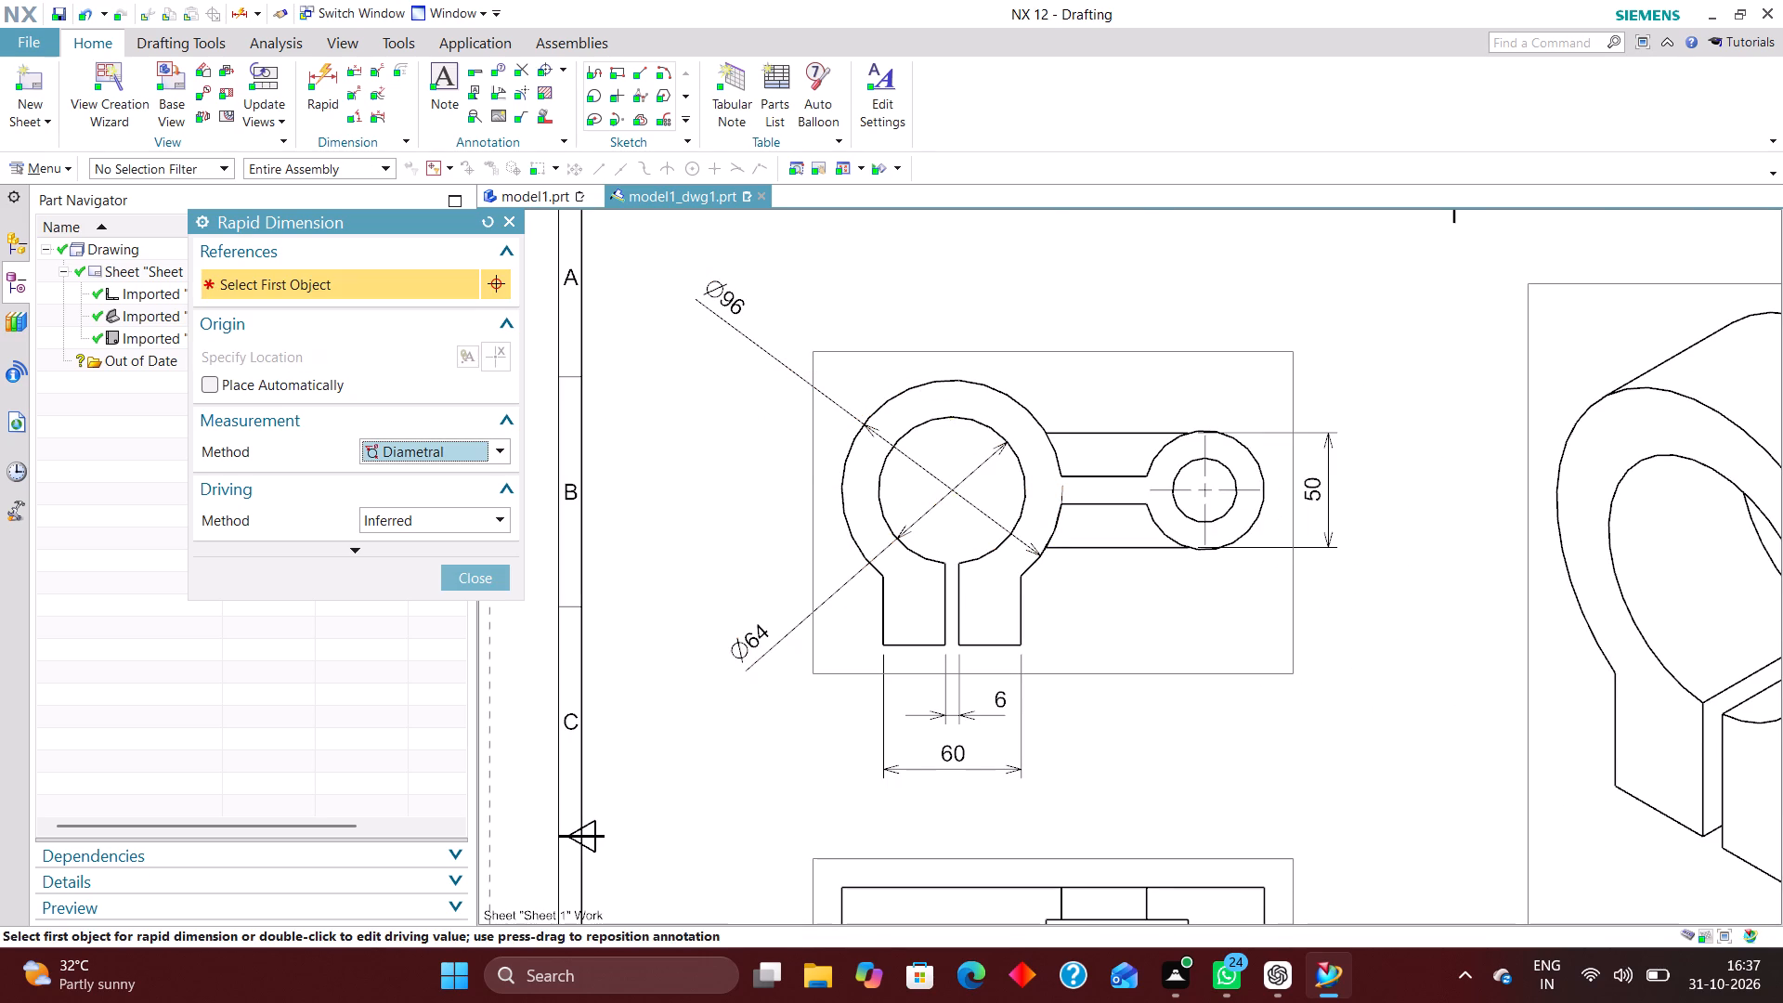
# Dimension the vertical side of the left clamp lug using the Inferred method, placing it just left of the lug in the Front view.
pyautogui.scroll(-2, 813, 397)
pyautogui.scroll(2, 887, 583)
pyautogui.scroll(-2, 948, 527)
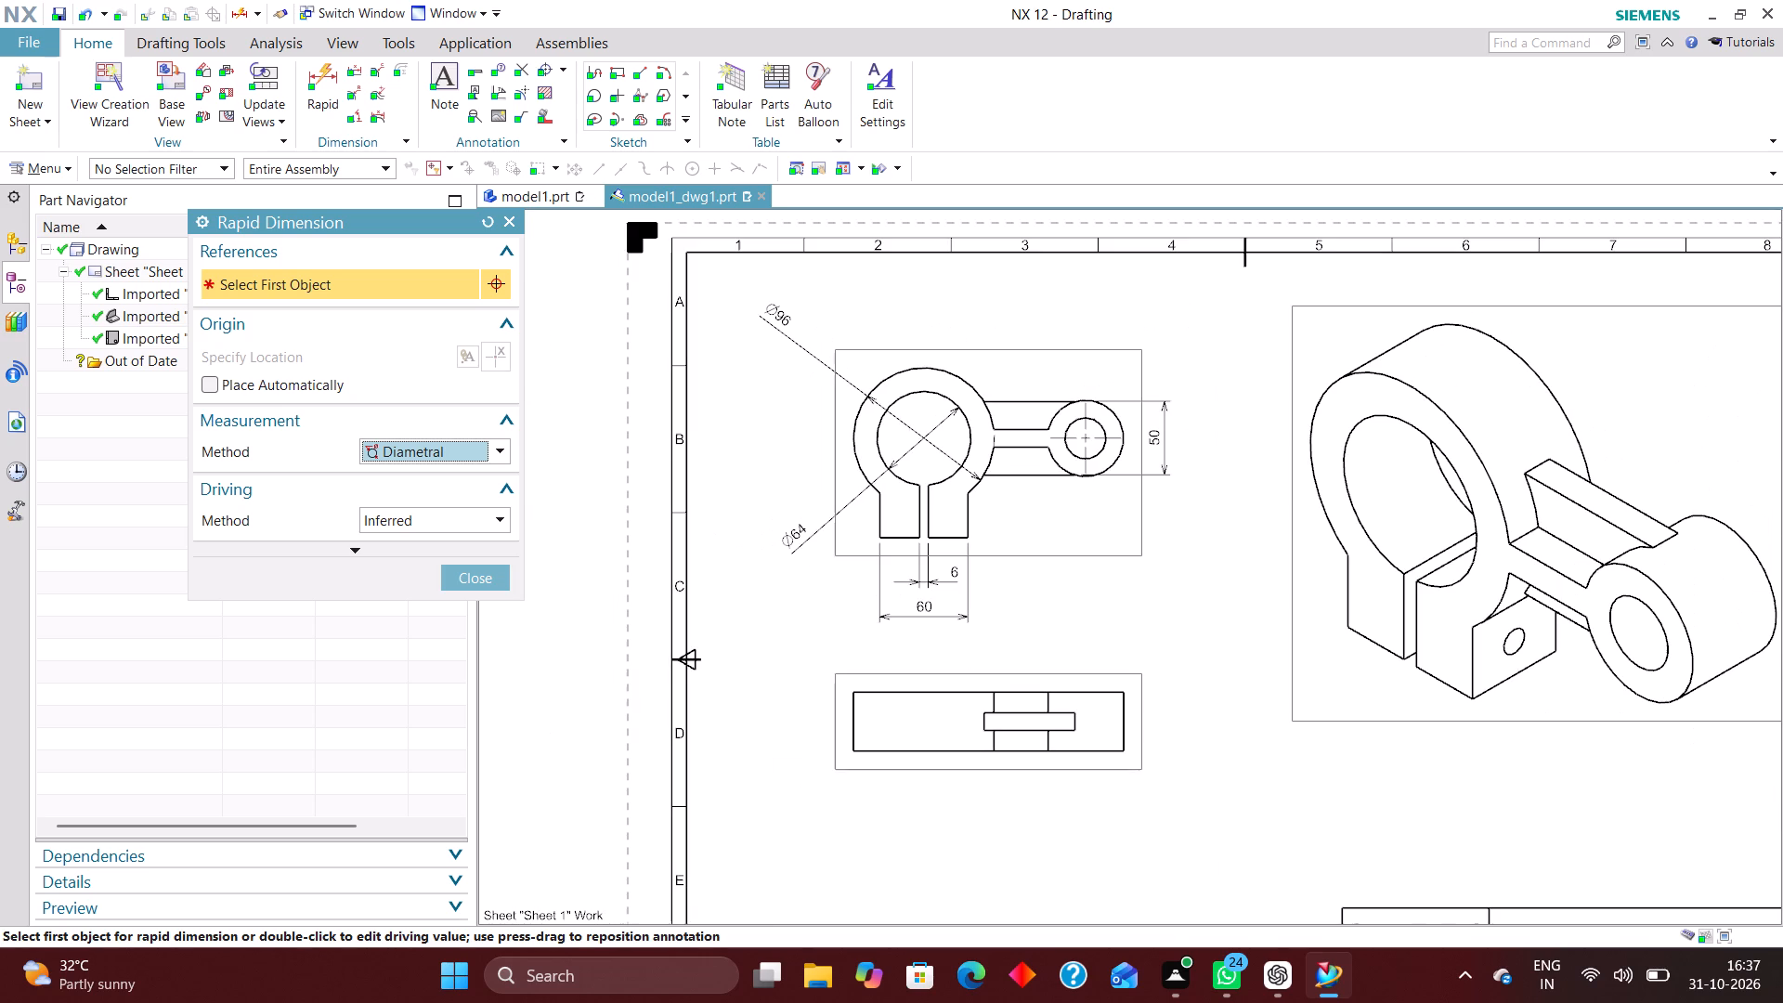
pyautogui.click(499, 451)
pyautogui.click(489, 484)
pyautogui.scroll(3, 890, 531)
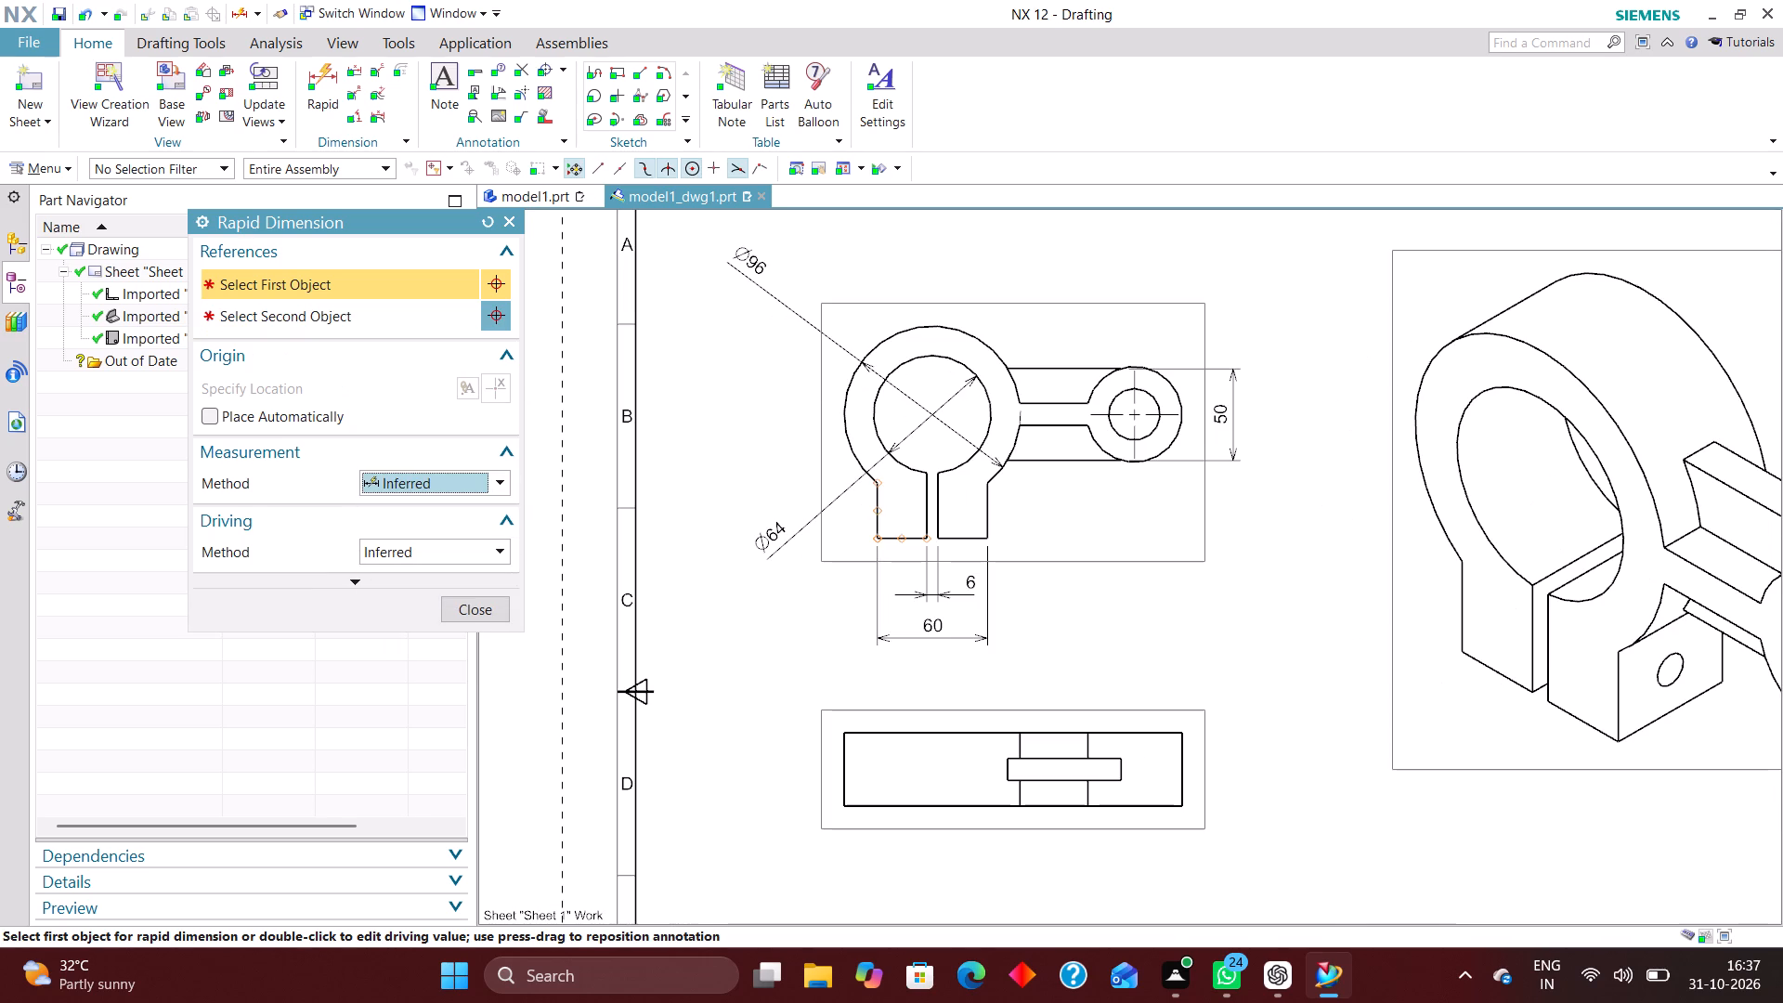
pyautogui.click(877, 536)
pyautogui.click(877, 483)
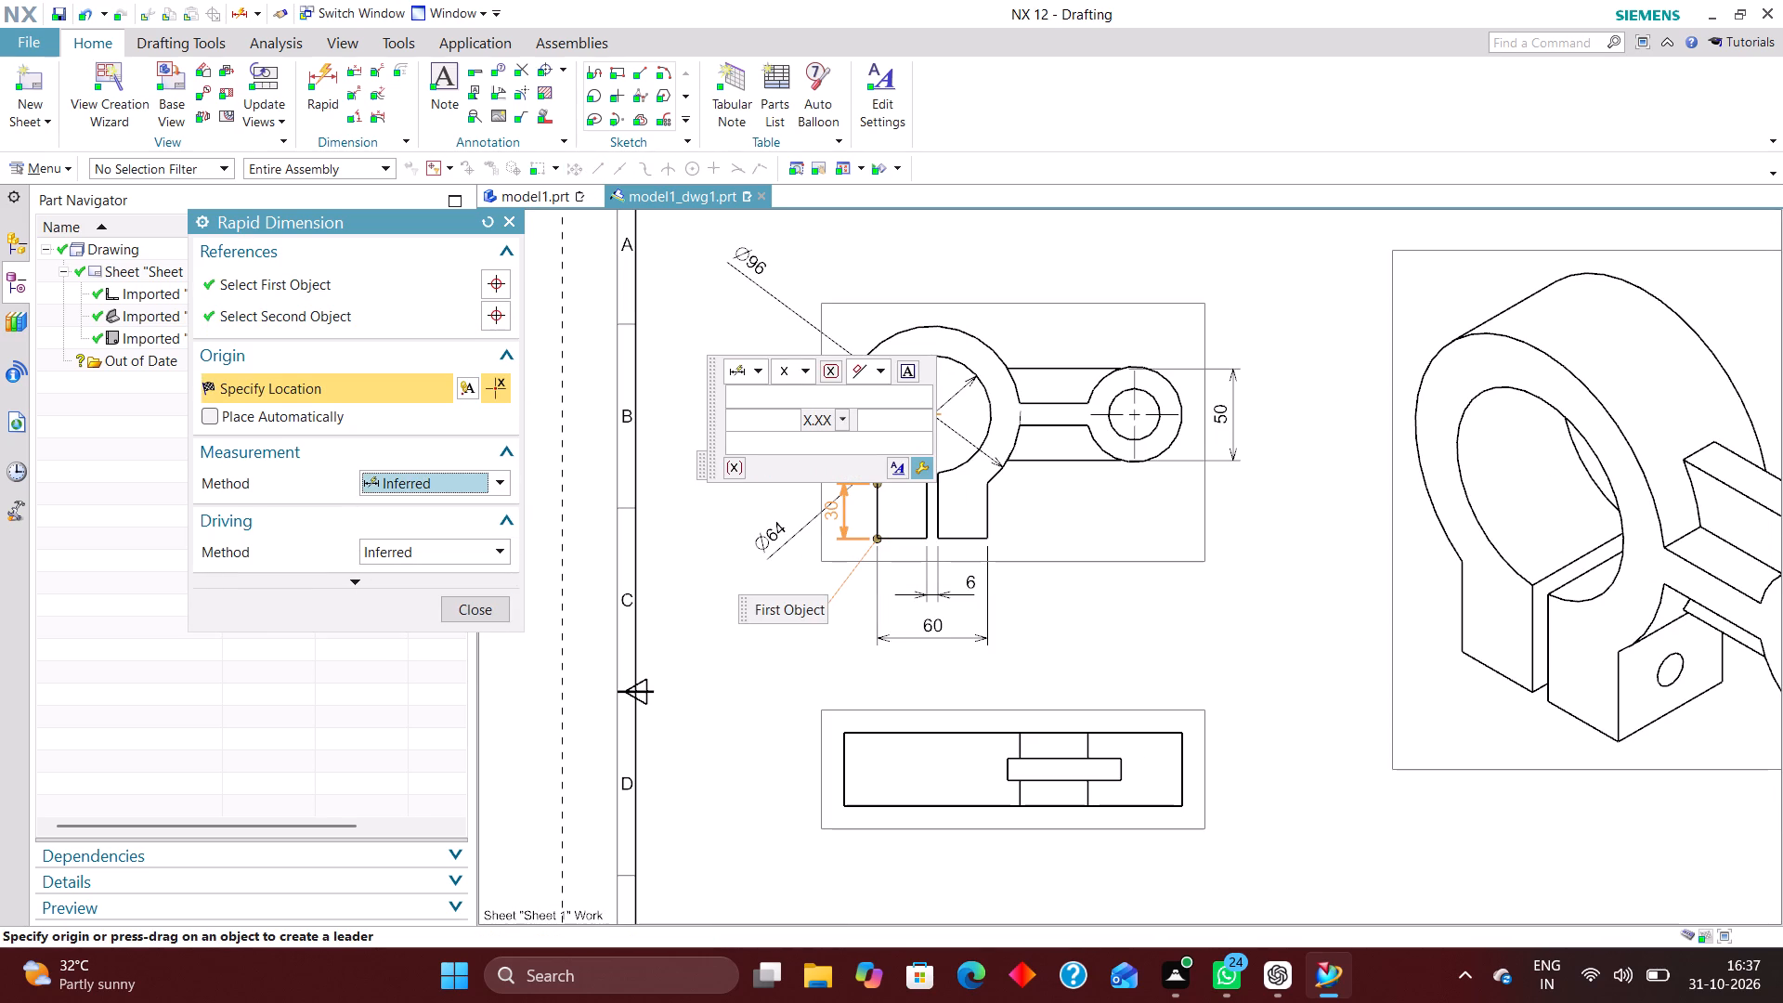
pyautogui.scroll(7, 821, 515)
pyautogui.click(895, 495)
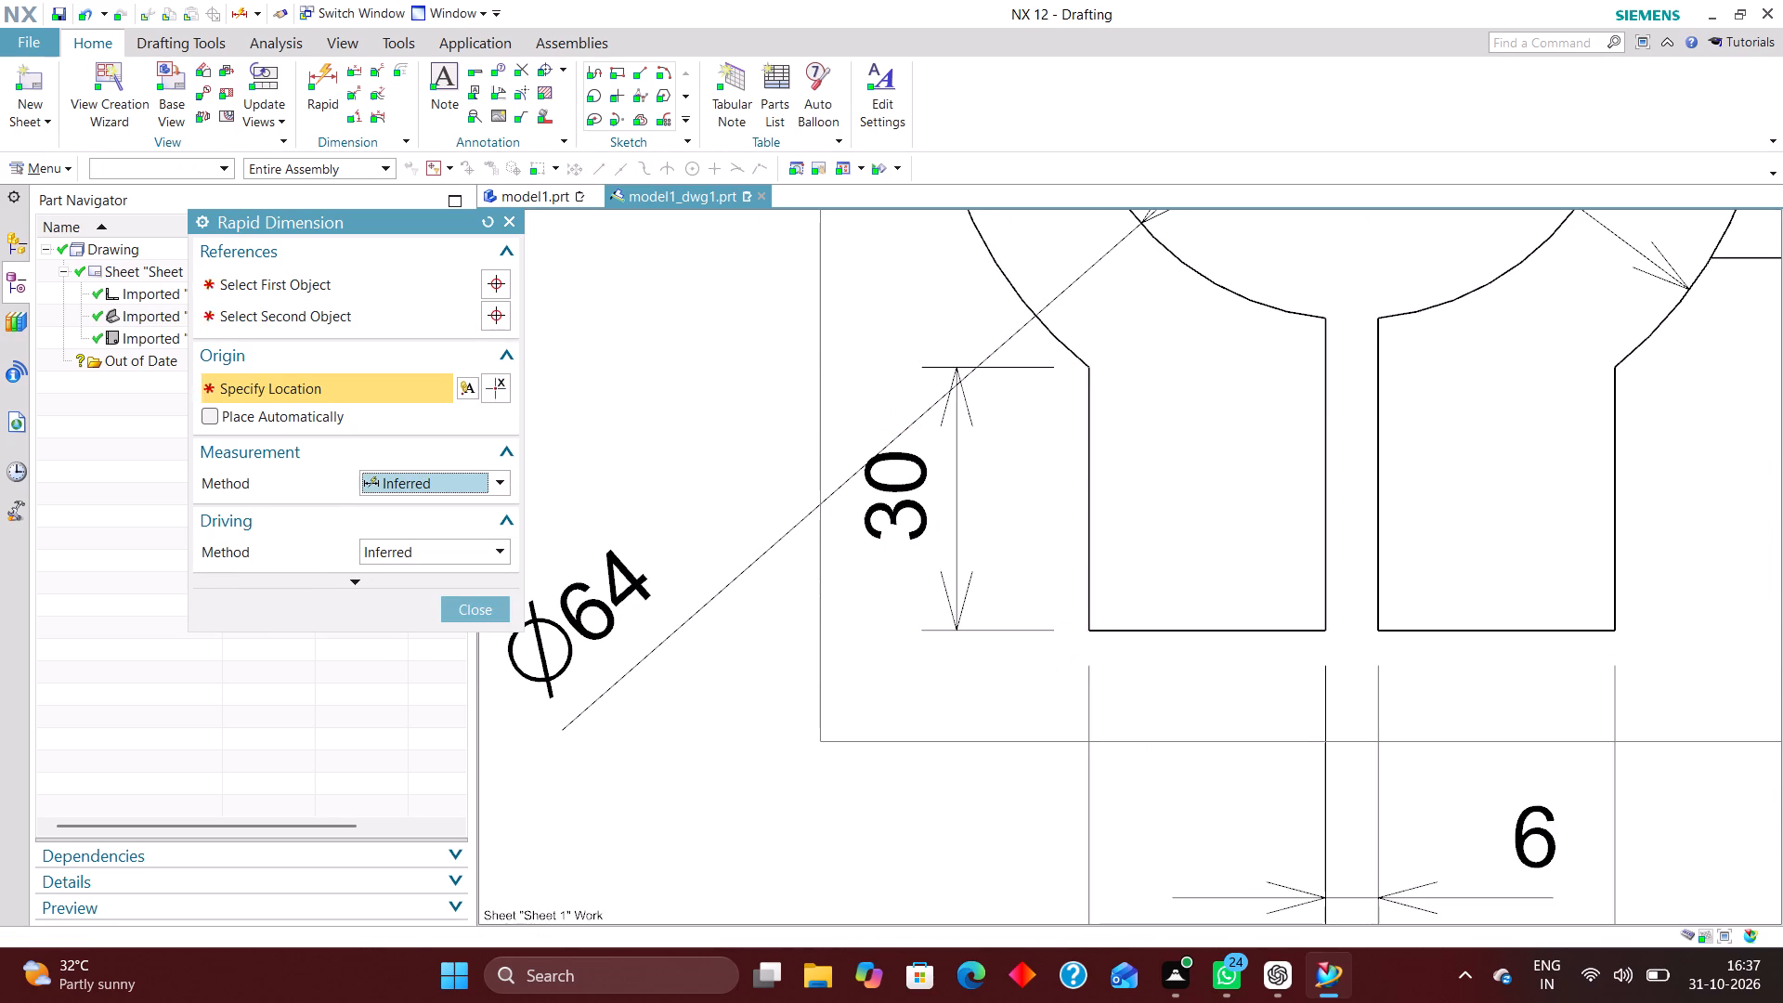
# Dimension the bracket's overall depth in the Top view, placing it to the left of that view.
pyautogui.scroll(-7, 668, 457)
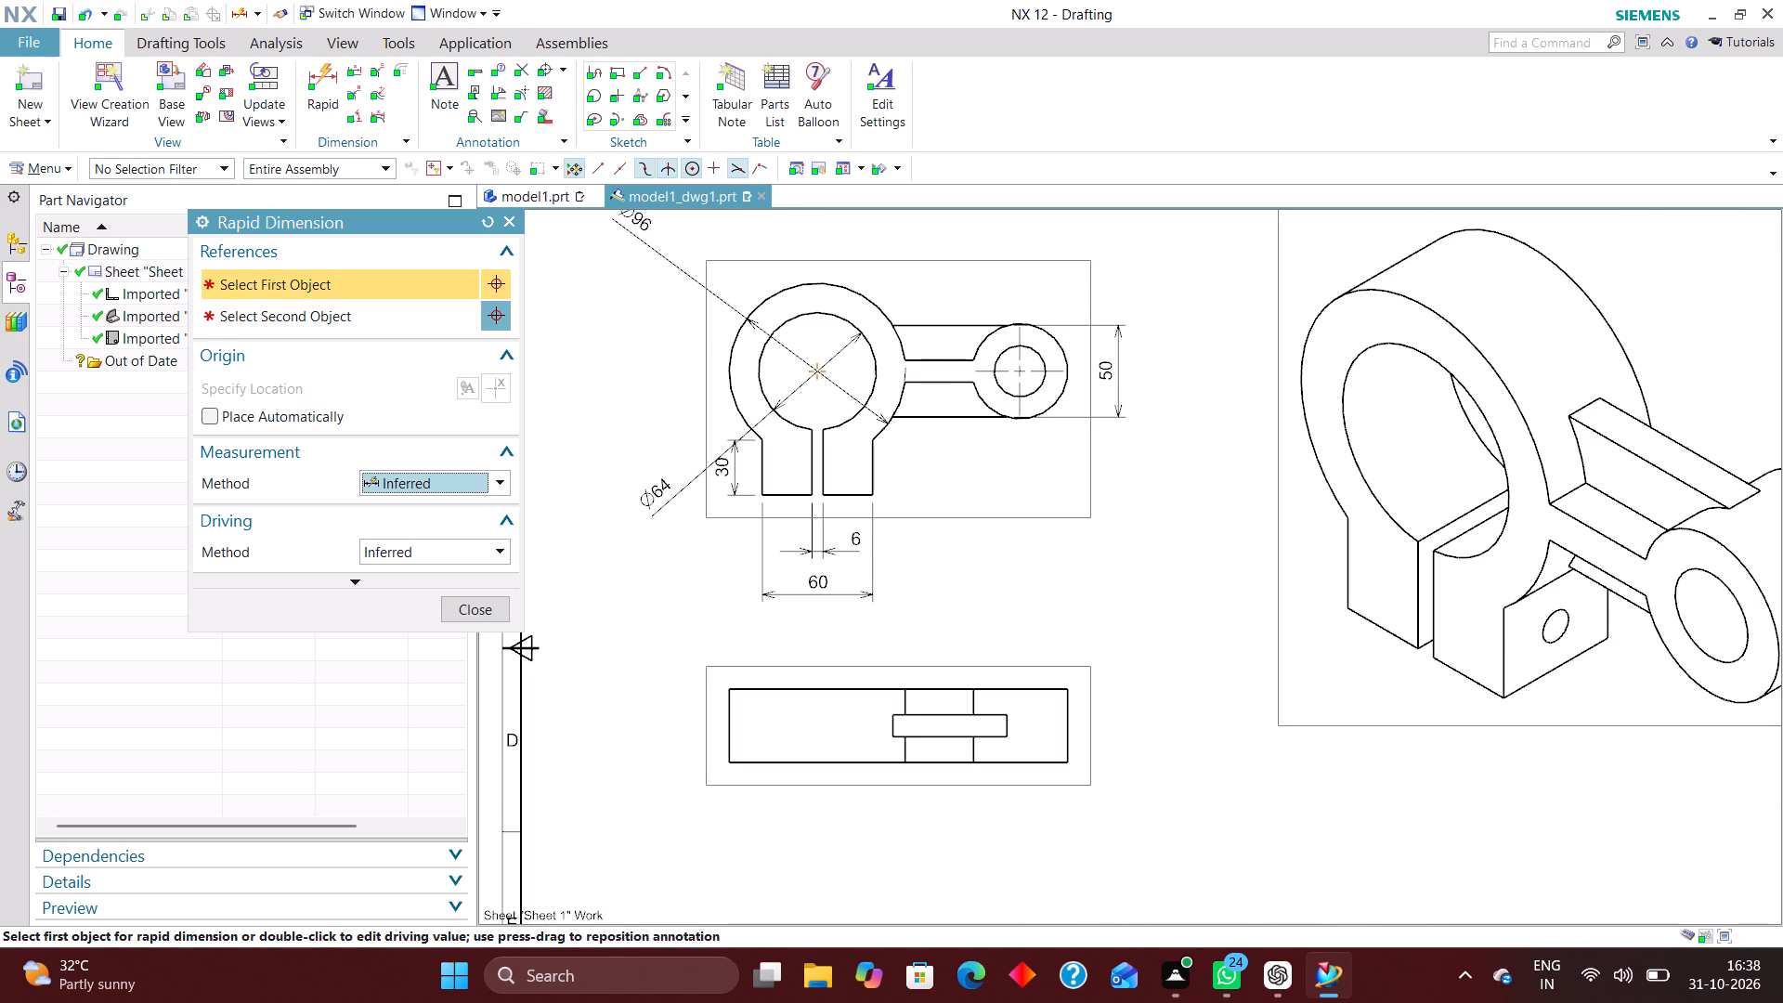
pyautogui.scroll(4, 830, 464)
pyautogui.scroll(-4, 850, 464)
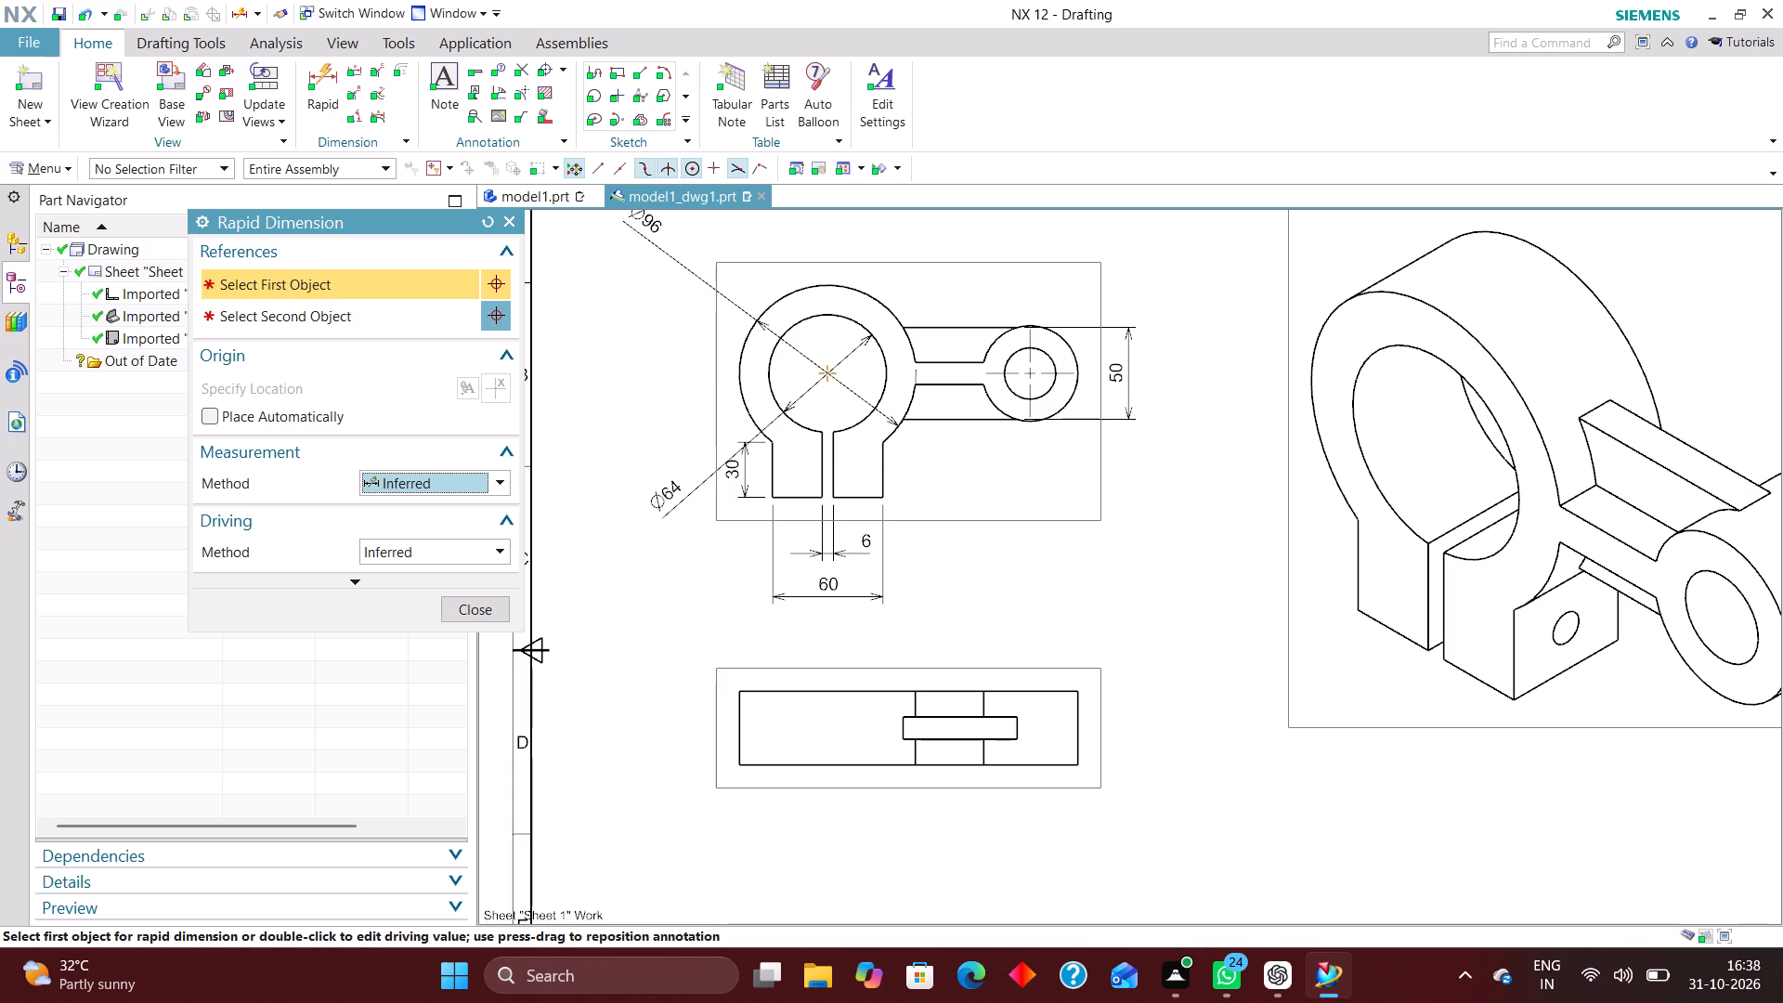
pyautogui.scroll(-2, 993, 410)
pyautogui.scroll(3, 843, 619)
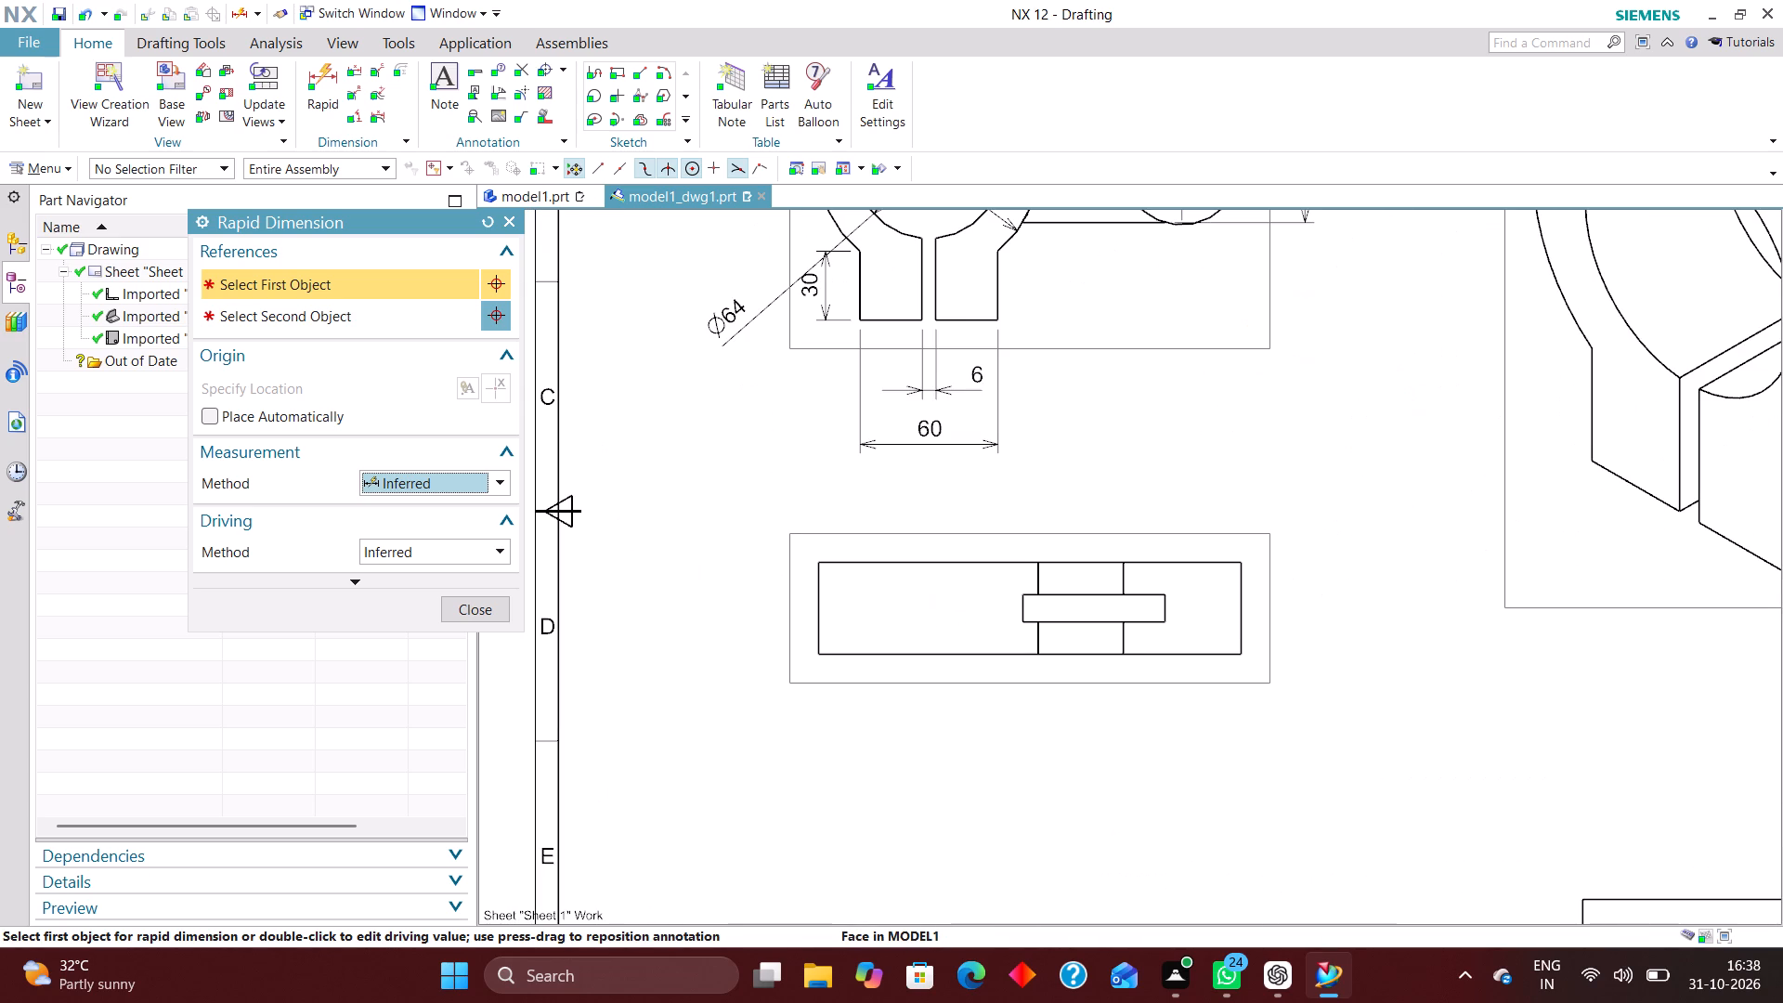
pyautogui.click(822, 558)
pyautogui.click(825, 652)
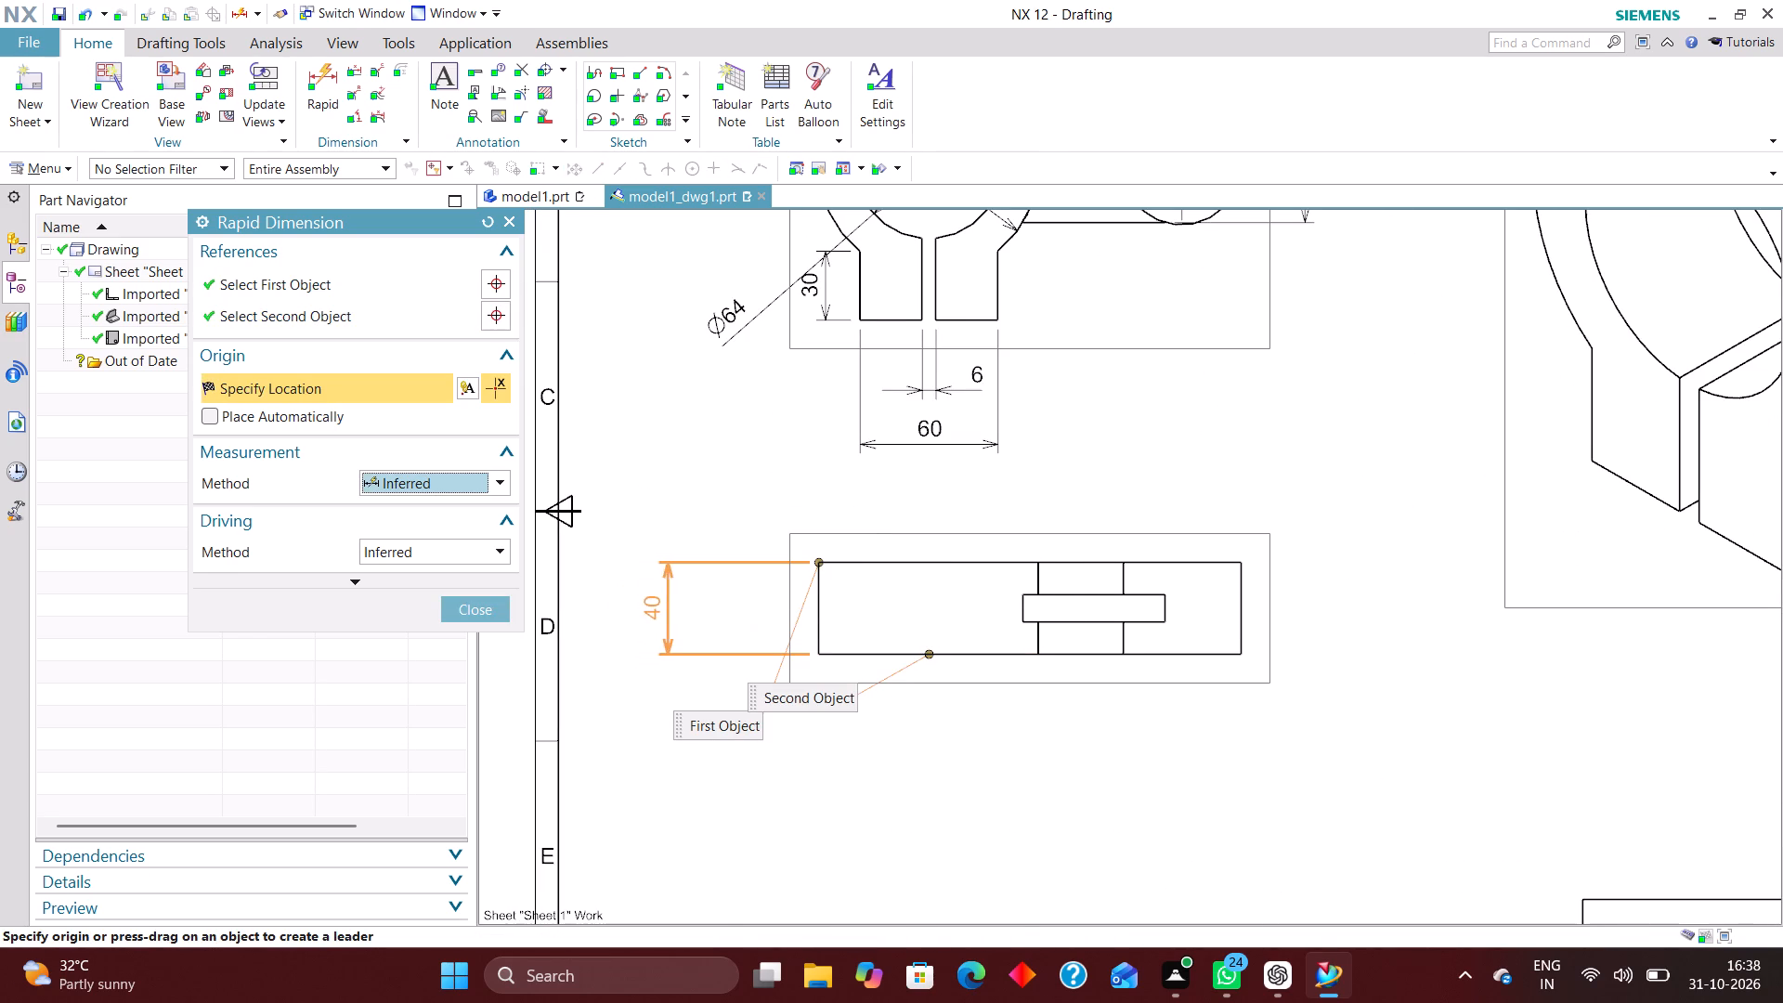
pyautogui.click(683, 605)
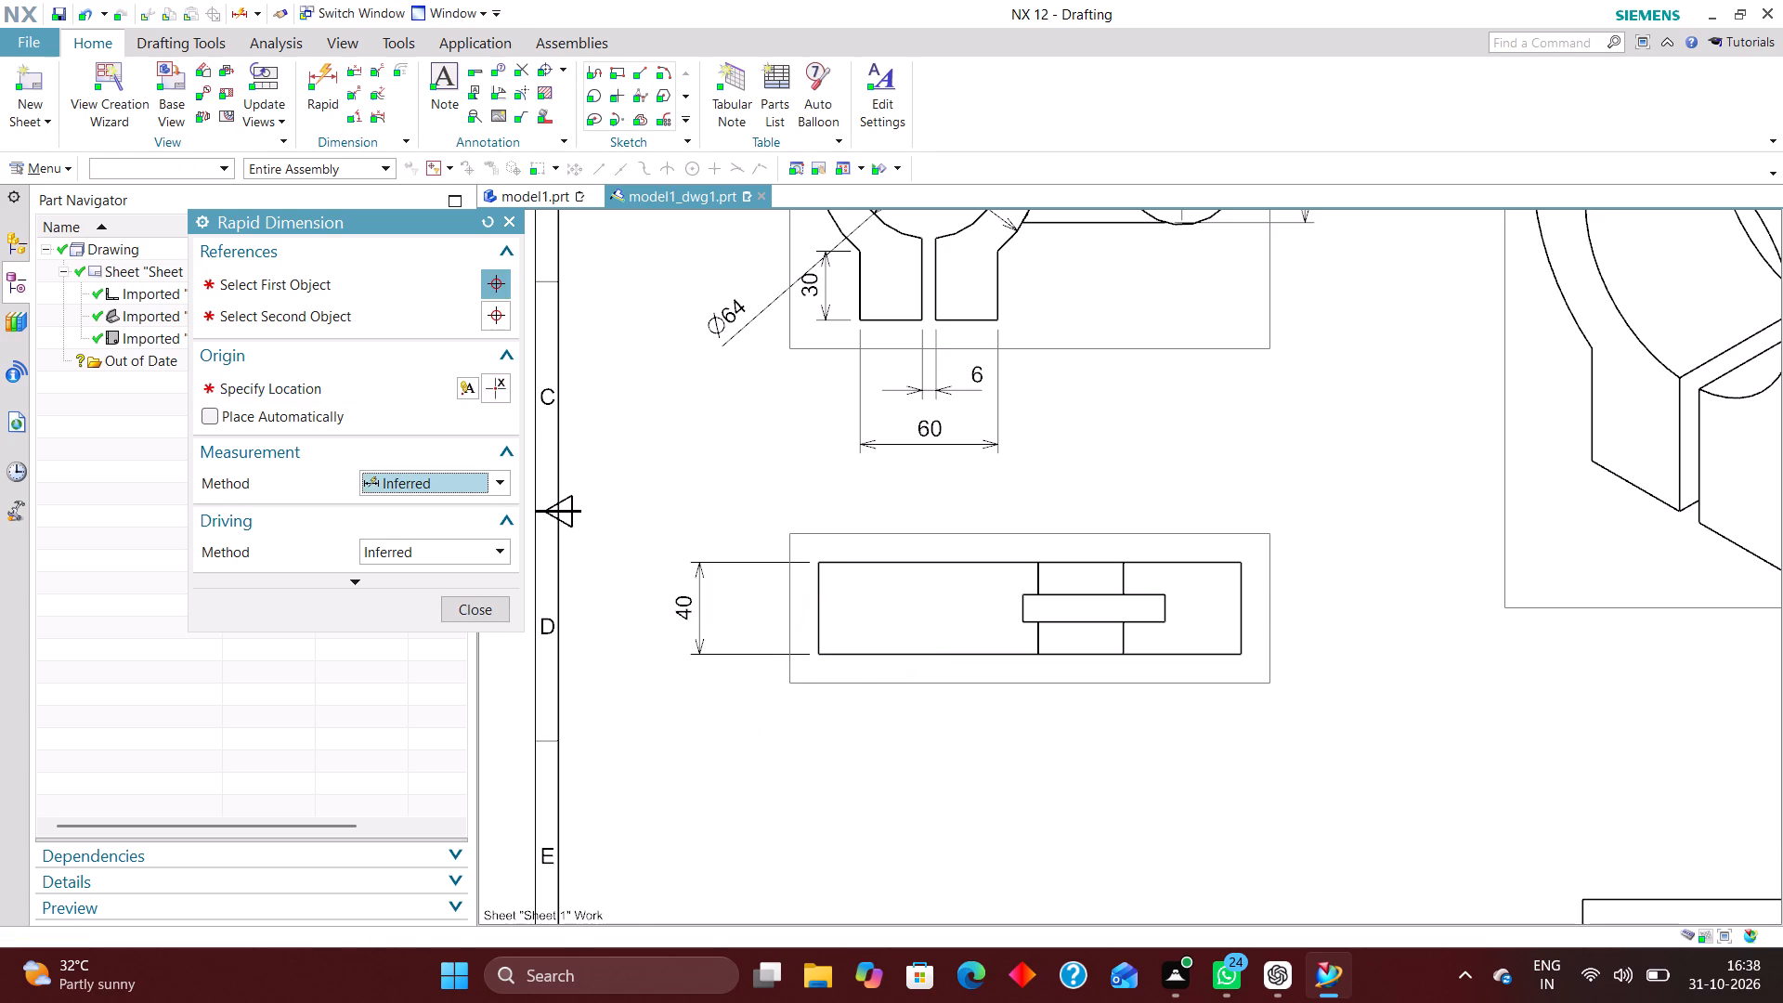
# Dimension the thickness of the narrow connecting rib in the Top view, placing it to the right of that view.
pyautogui.scroll(-2, 941, 571)
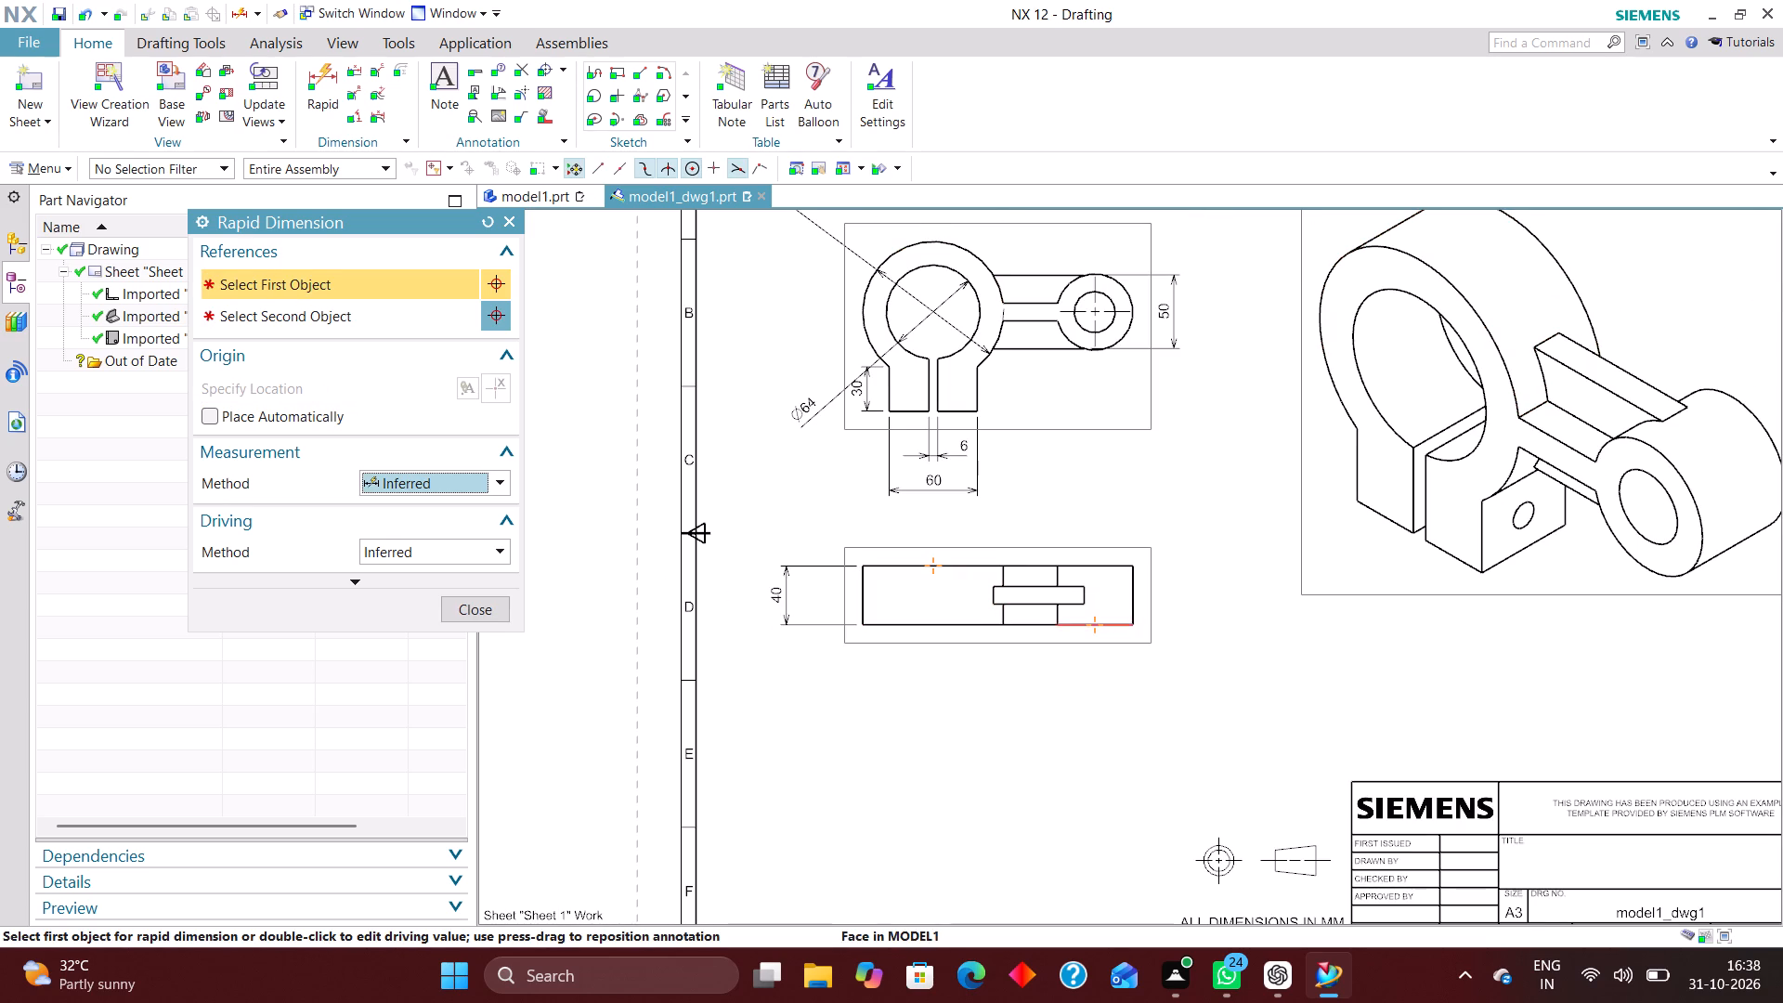
pyautogui.scroll(2, 1114, 582)
pyautogui.scroll(-1, 1106, 616)
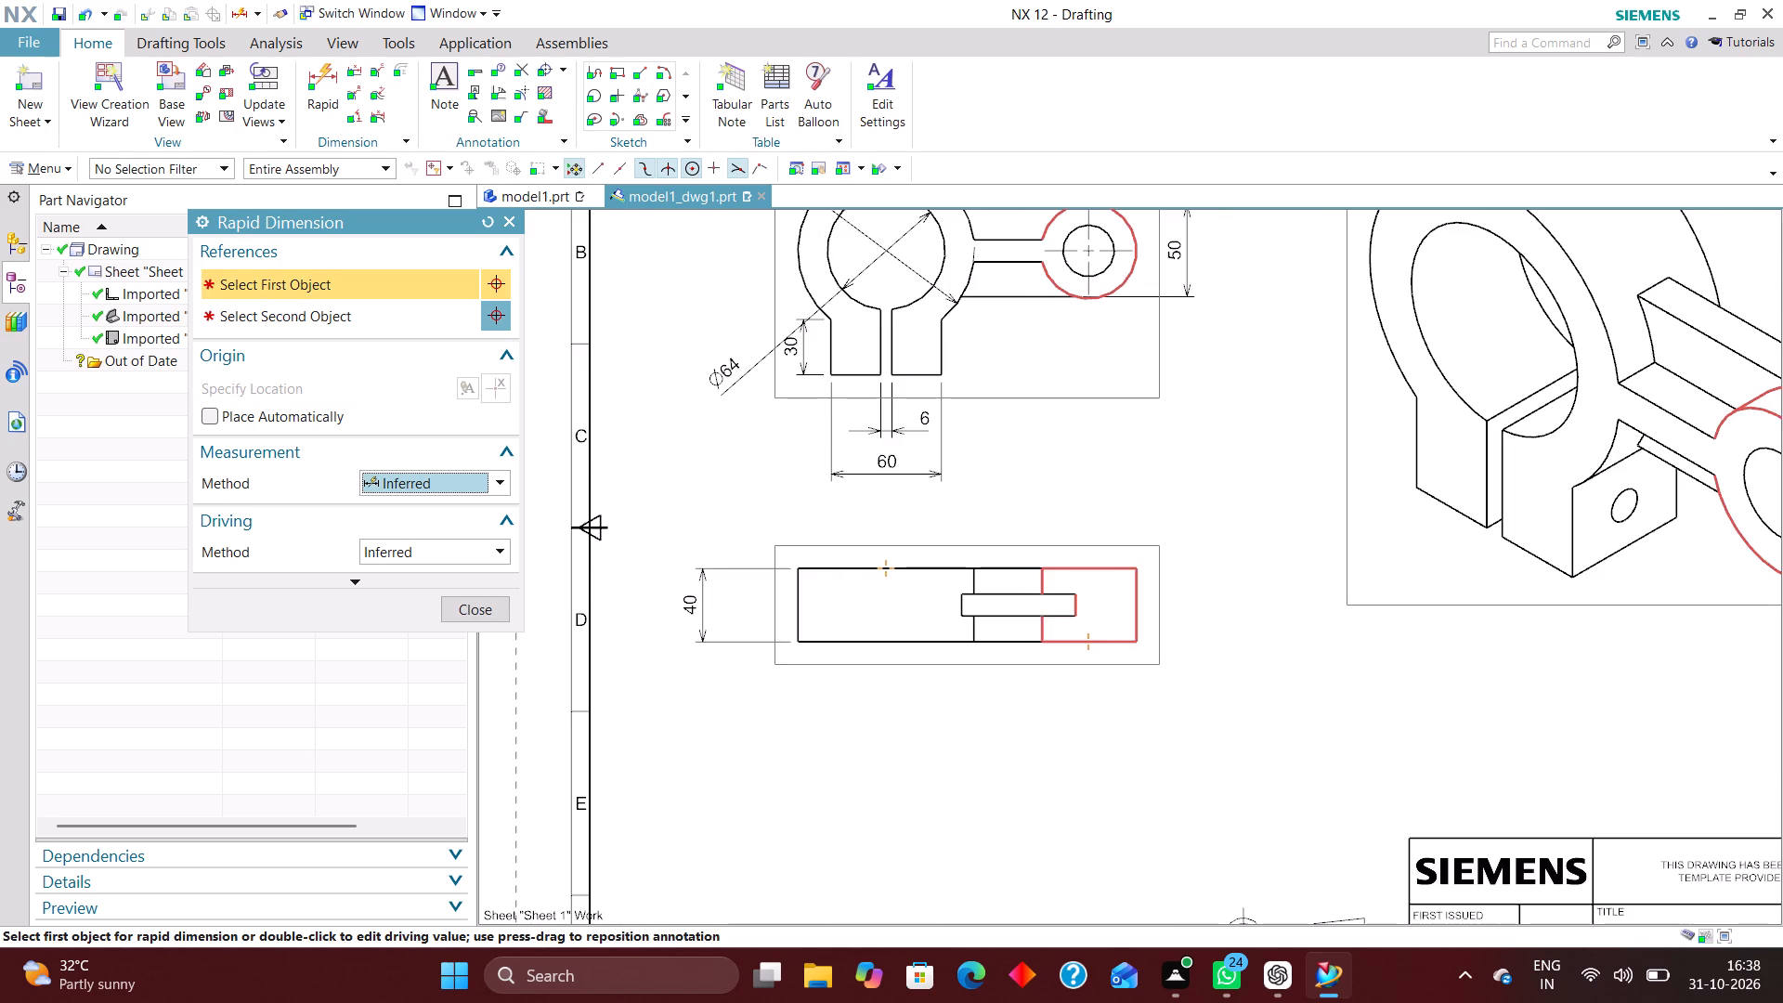
pyautogui.scroll(3, 1065, 608)
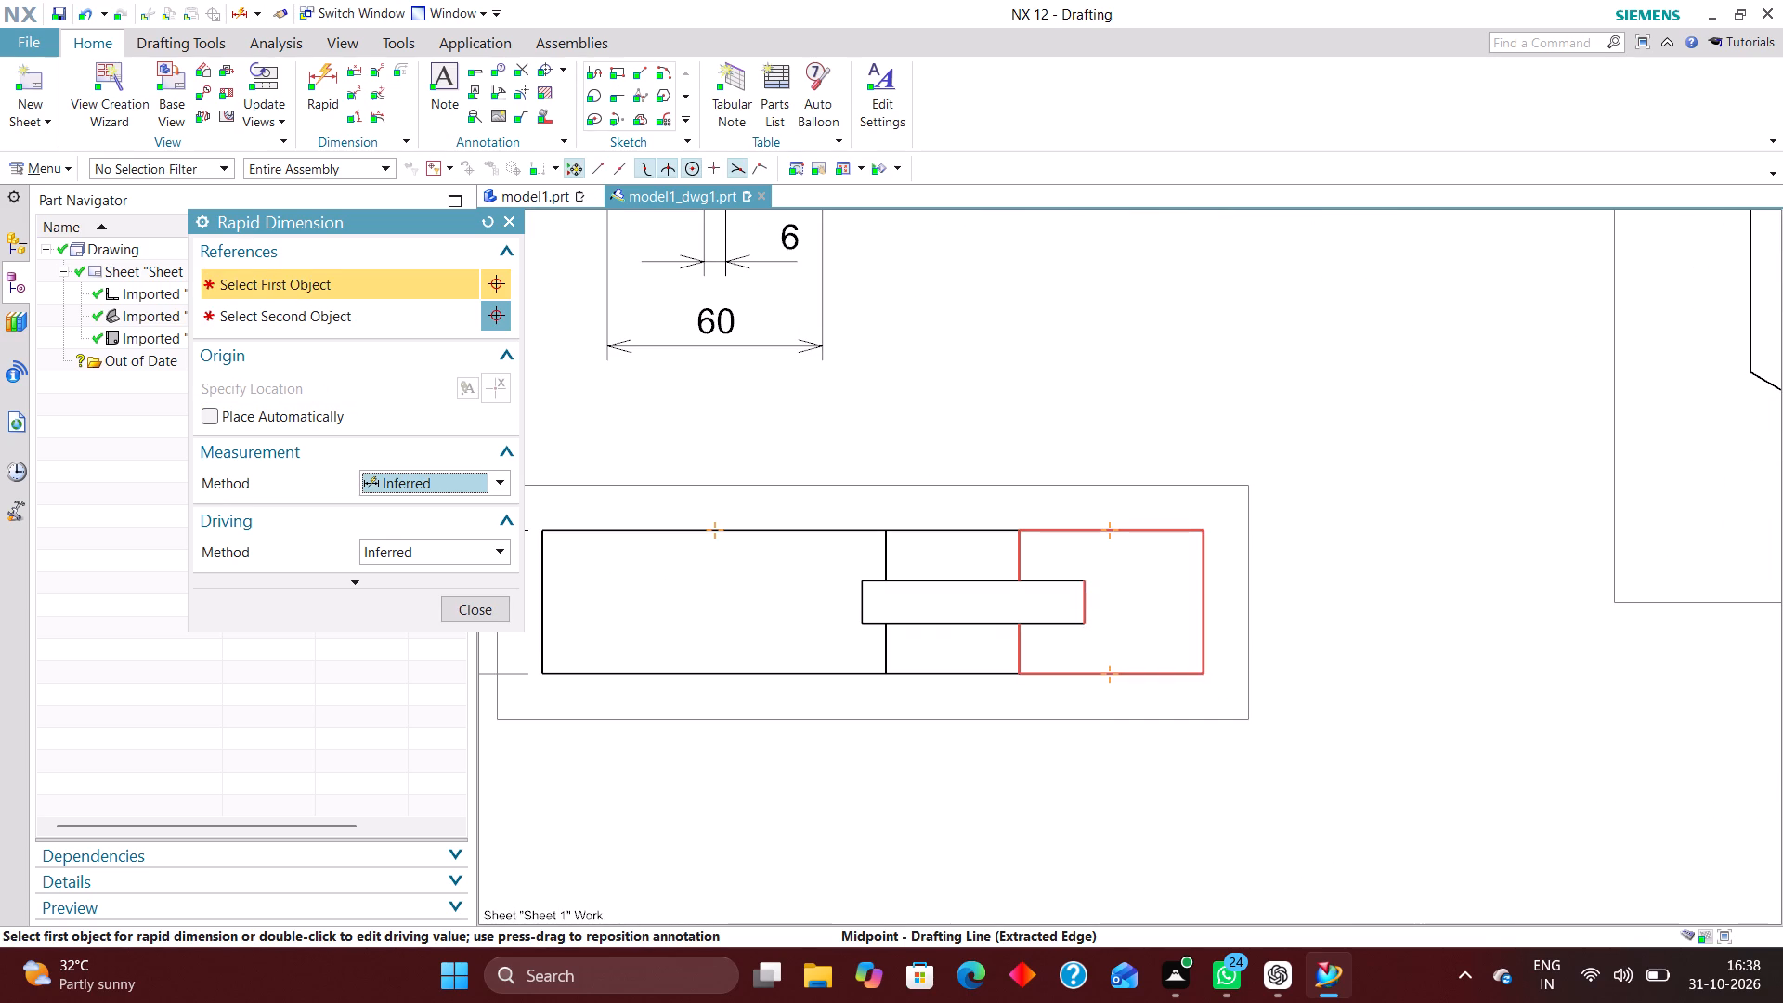
pyautogui.click(1085, 580)
pyautogui.click(1089, 621)
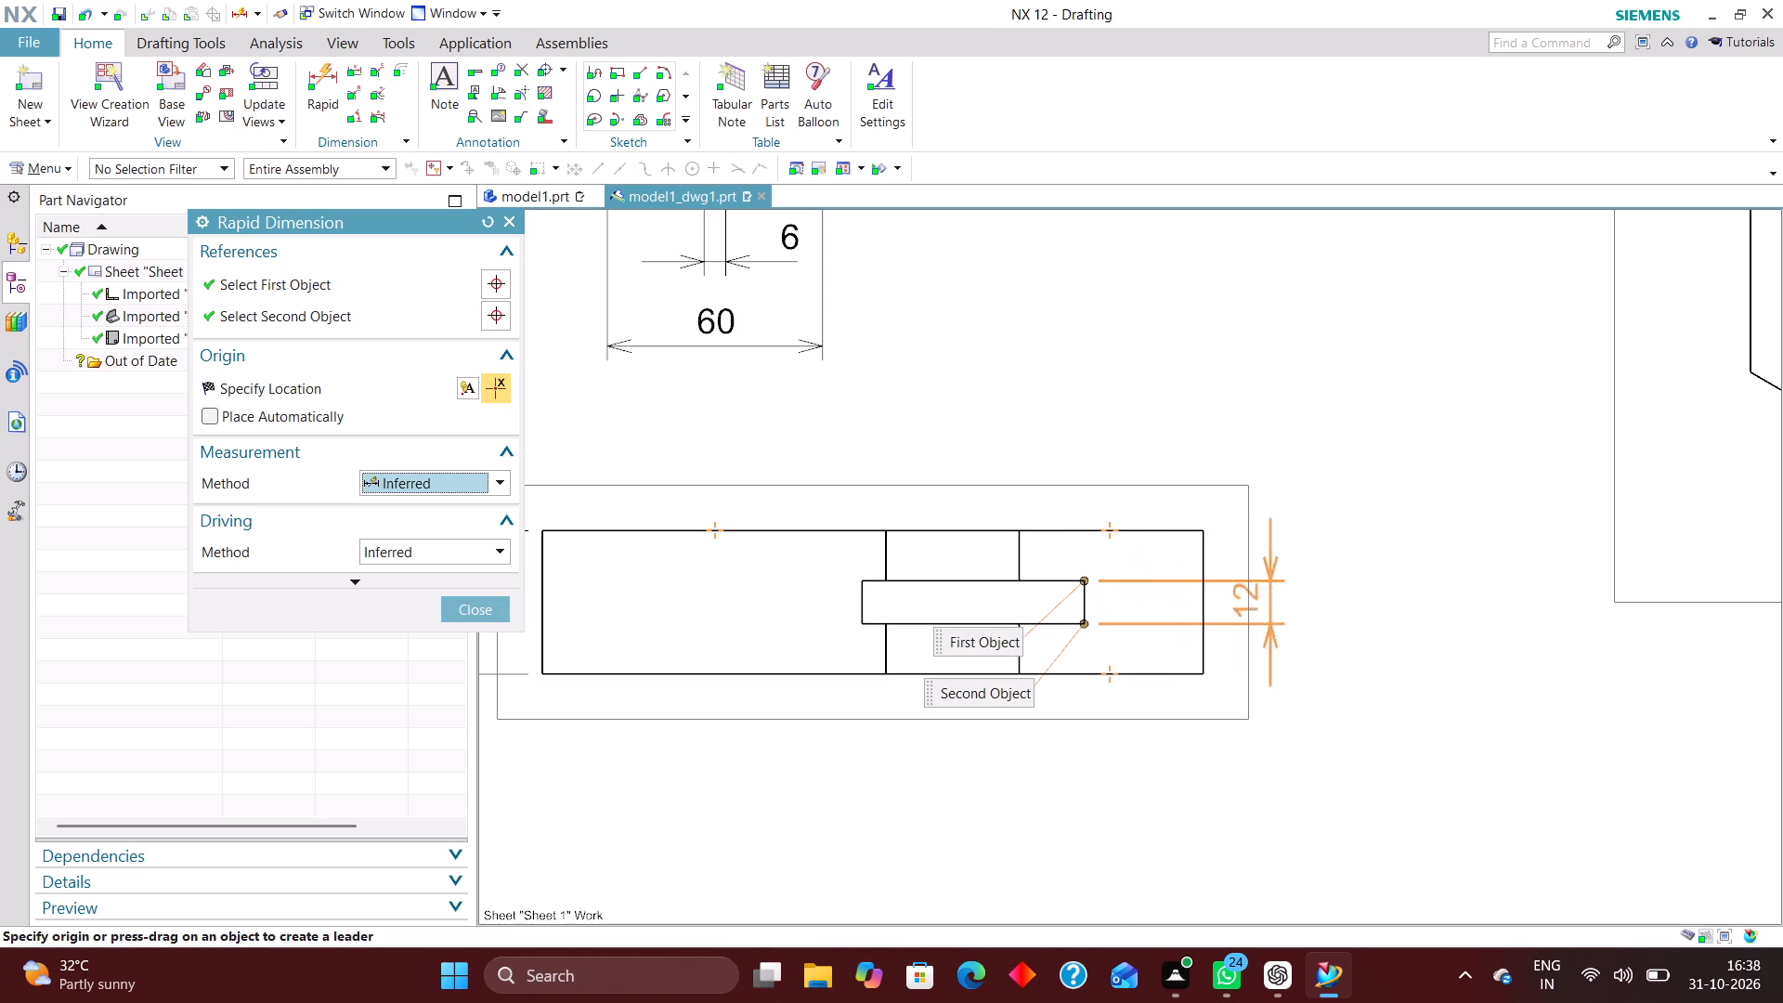
pyautogui.click(1351, 608)
# Add Diametral dimensions to the small boss's outer circle and bore, placing them at the Front view's upper right and lower right.
pyautogui.scroll(-5, 1087, 648)
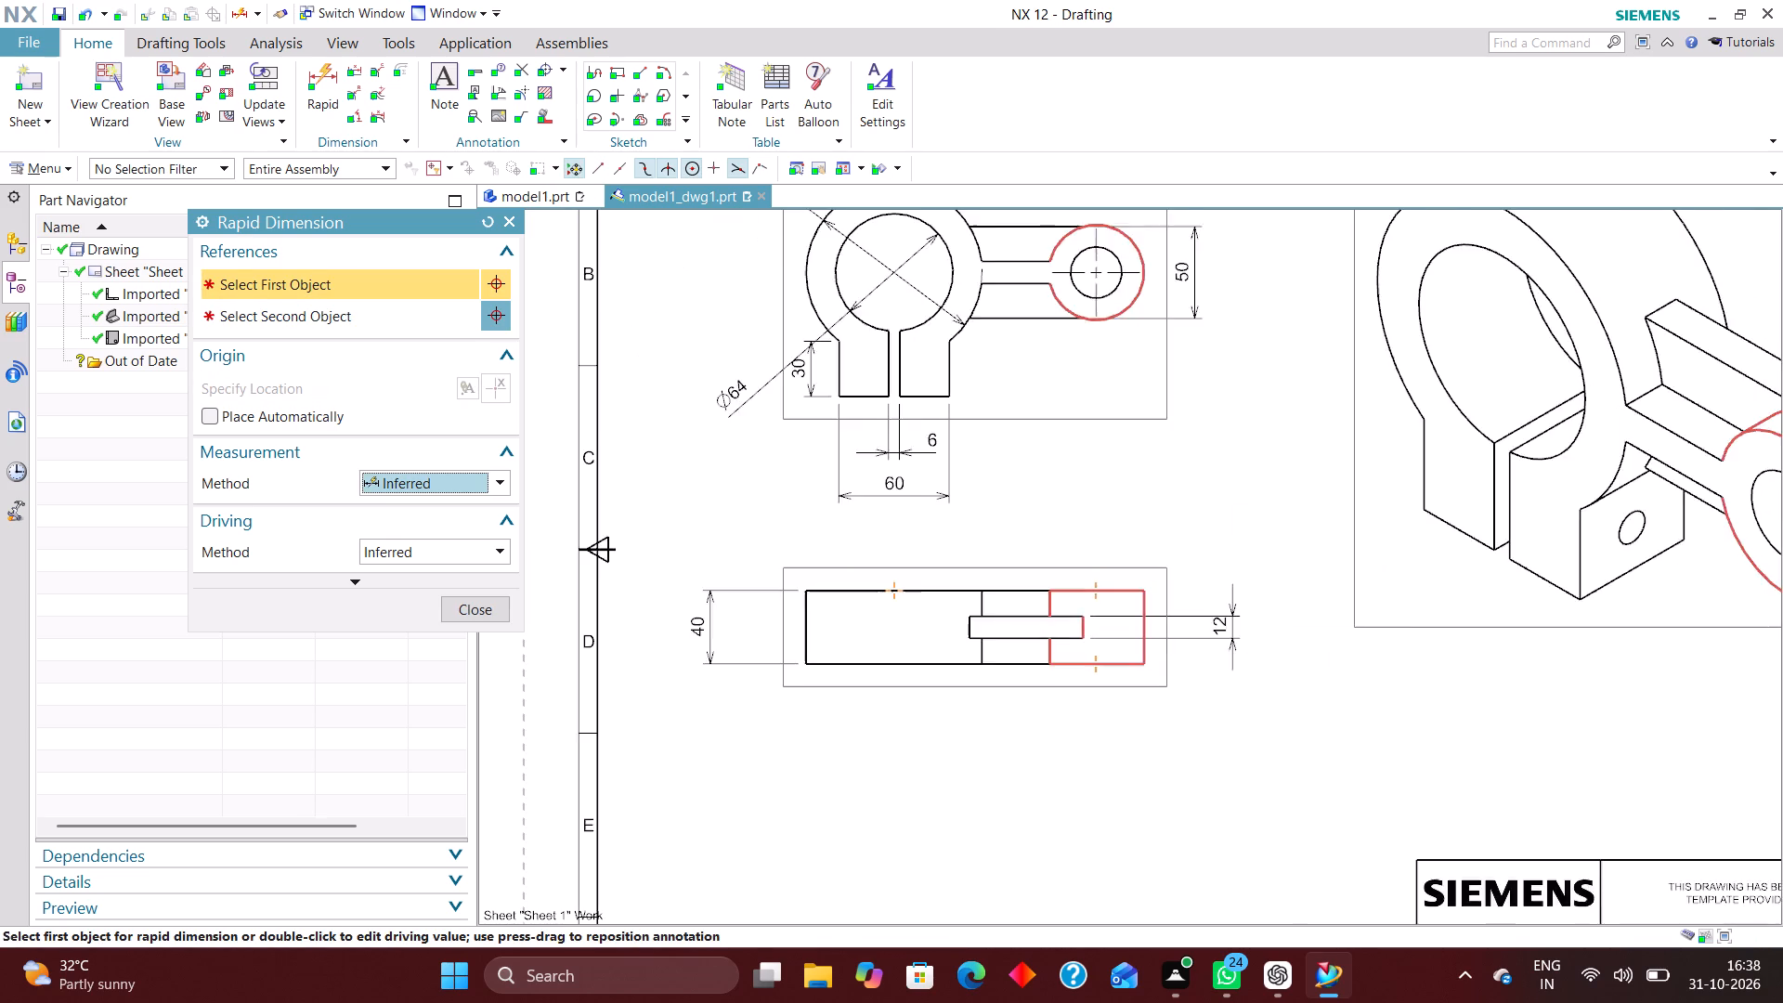
pyautogui.scroll(-2, 1069, 666)
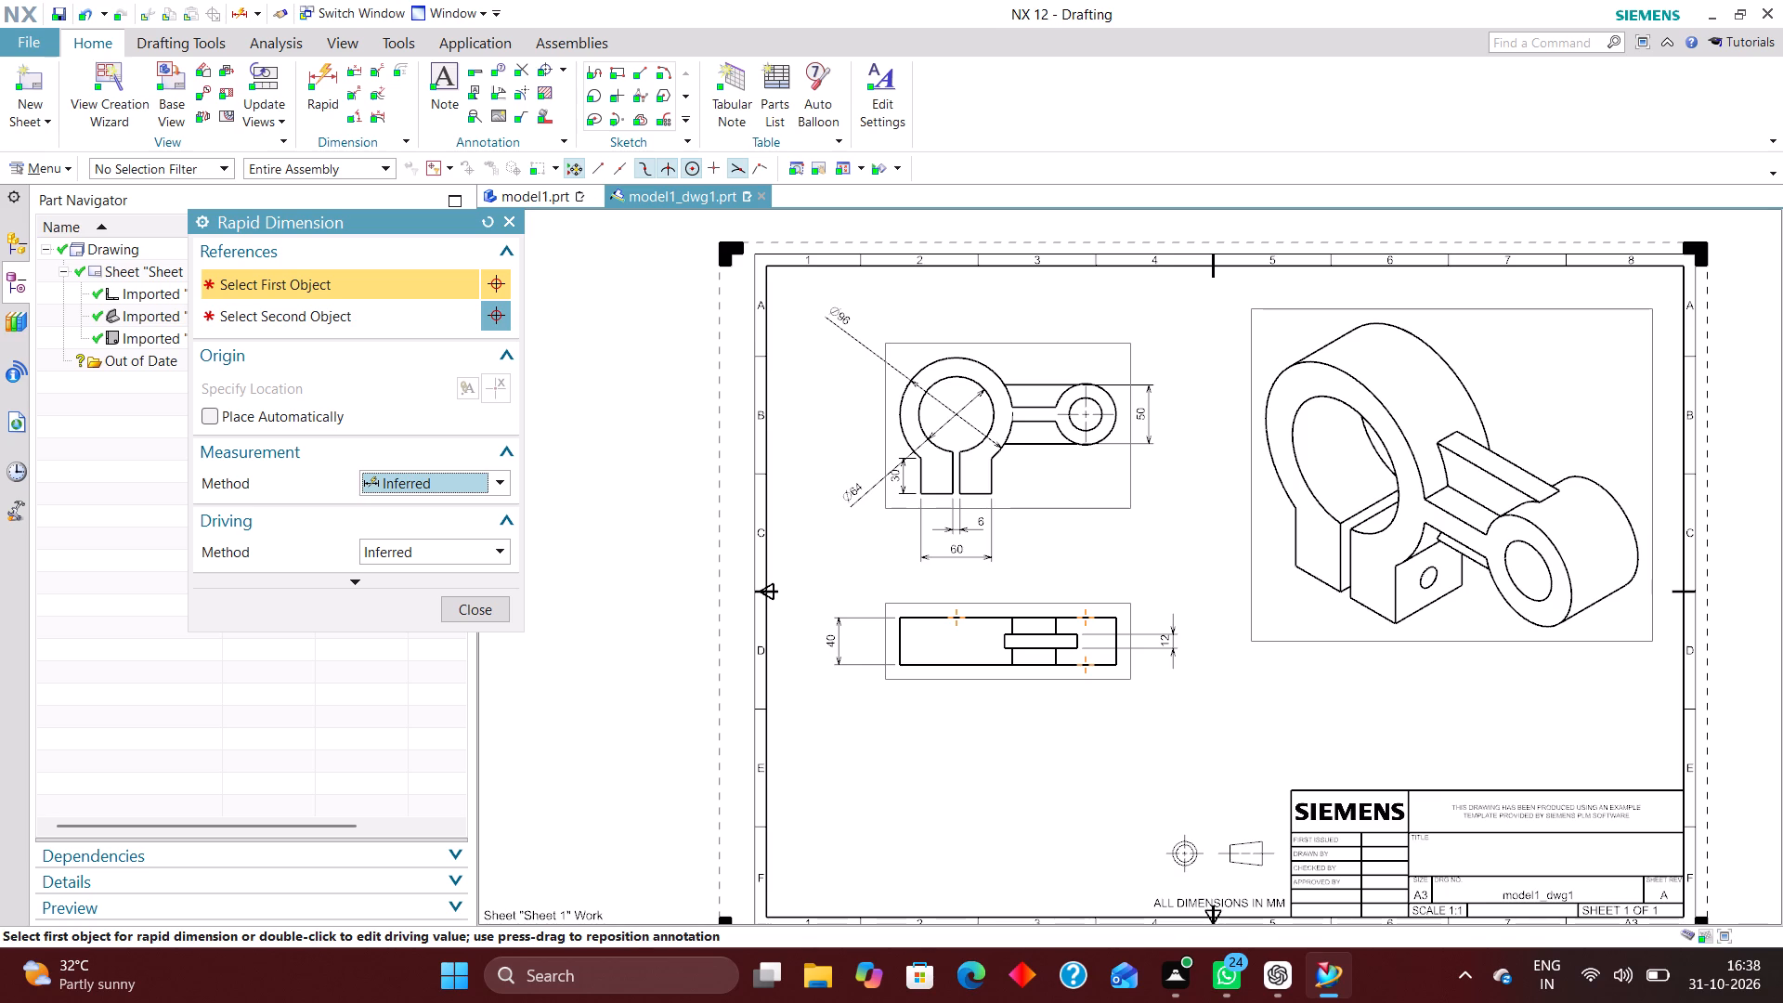
pyautogui.scroll(4, 1133, 400)
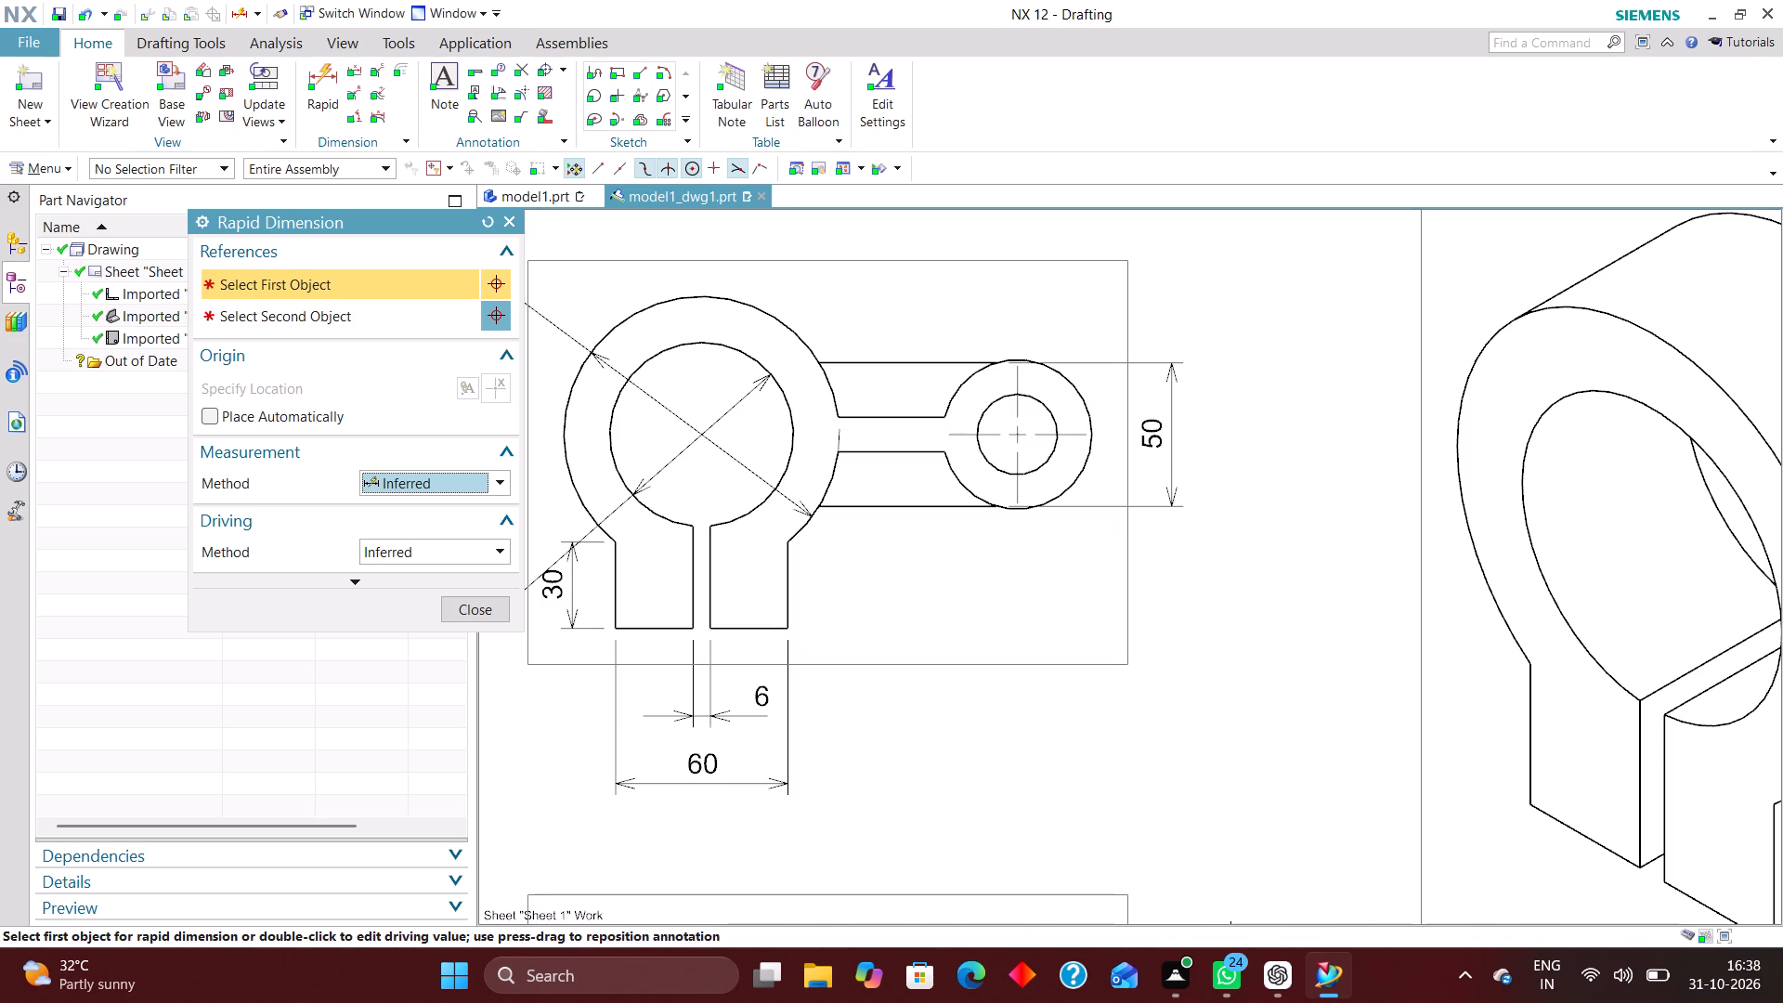
pyautogui.scroll(-2, 1037, 410)
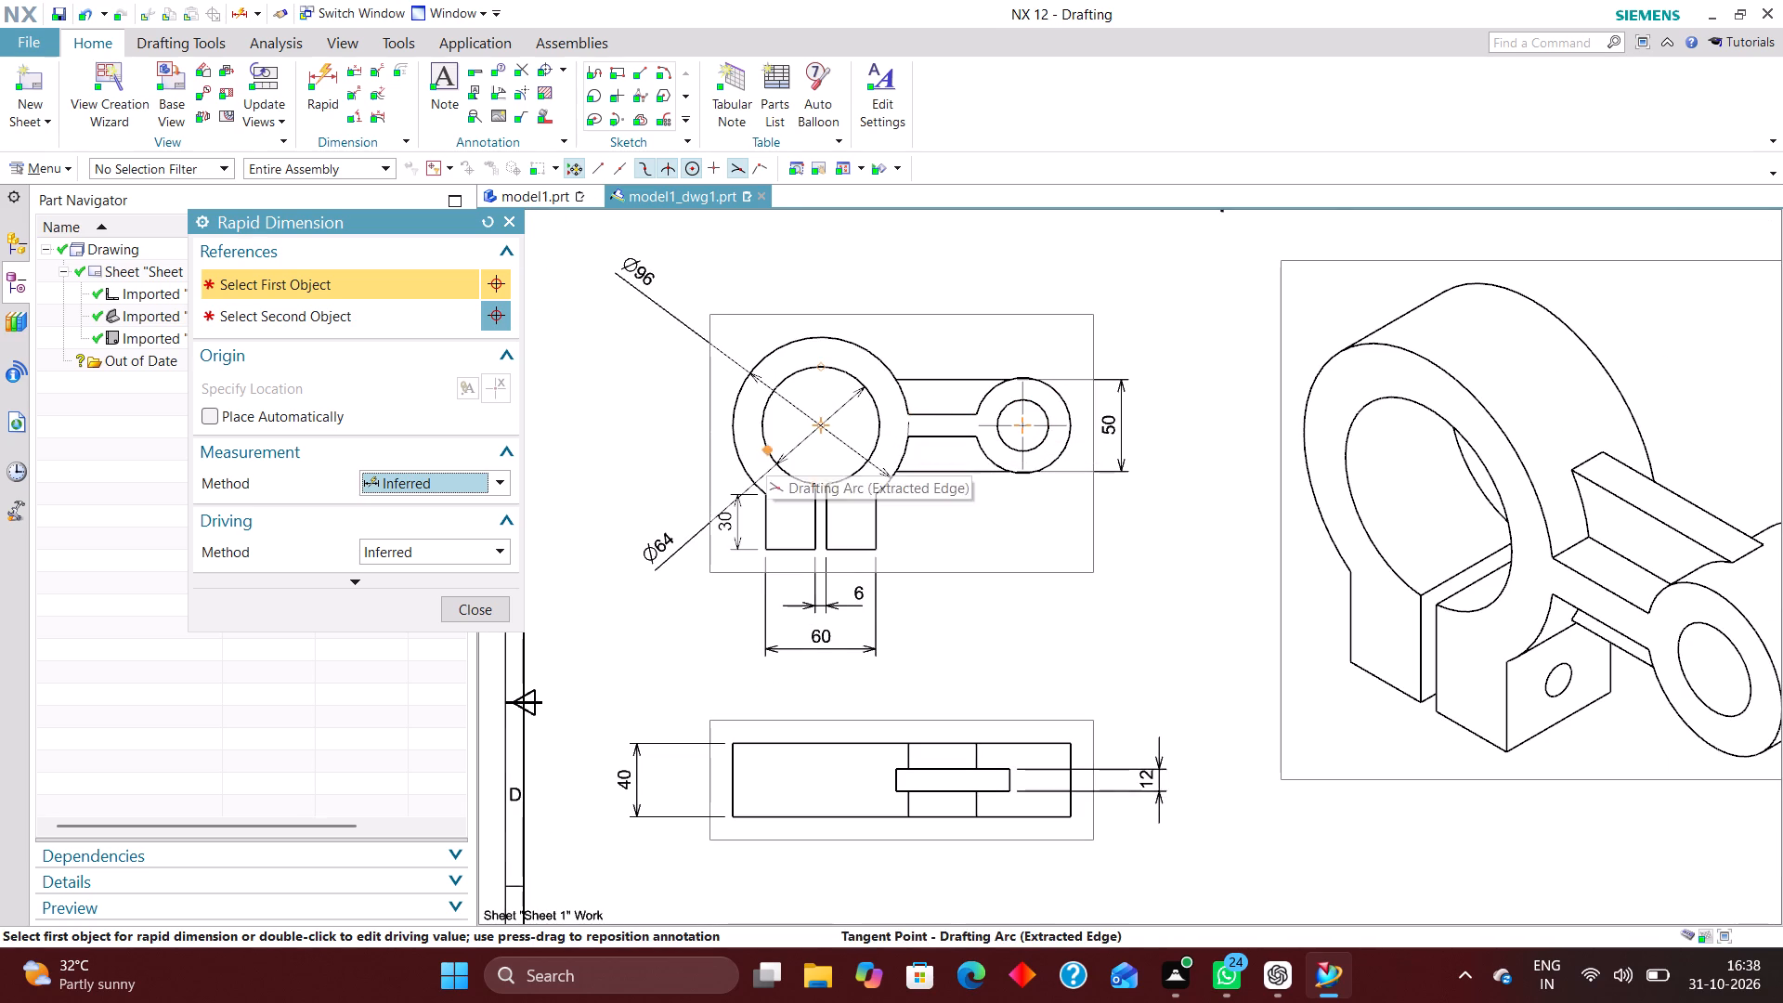
pyautogui.click(506, 477)
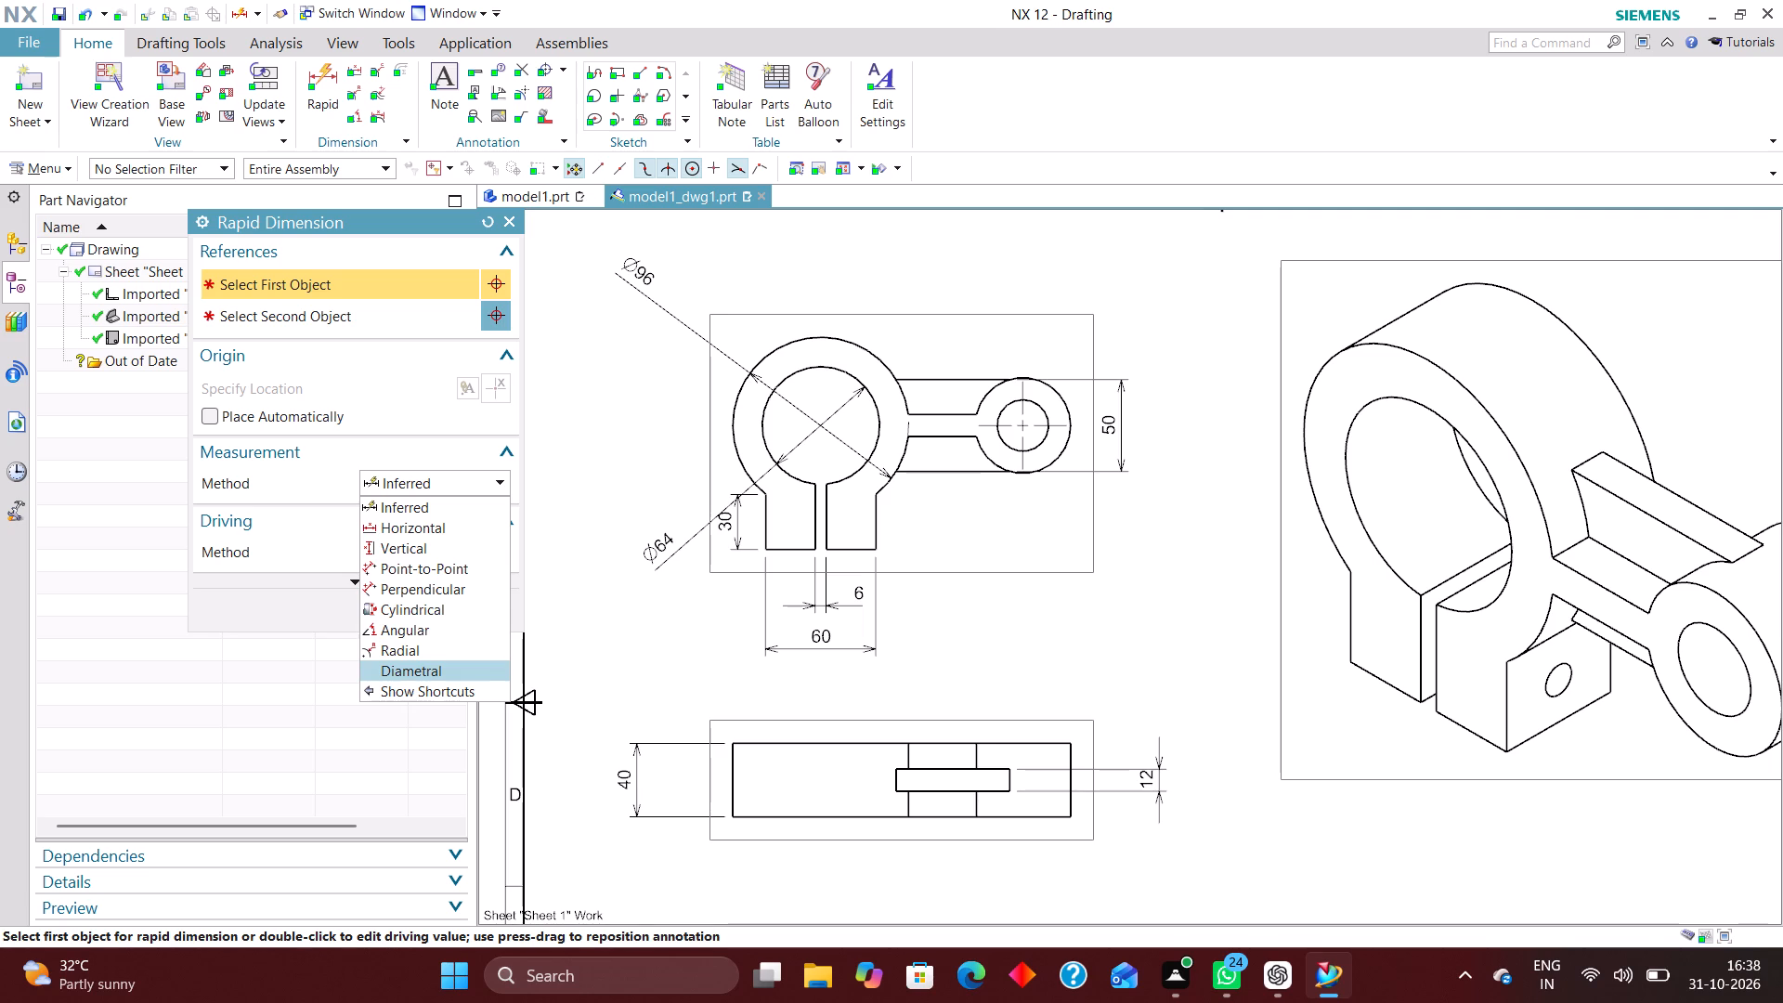
pyautogui.click(438, 666)
pyautogui.scroll(3, 1055, 362)
pyautogui.click(1061, 423)
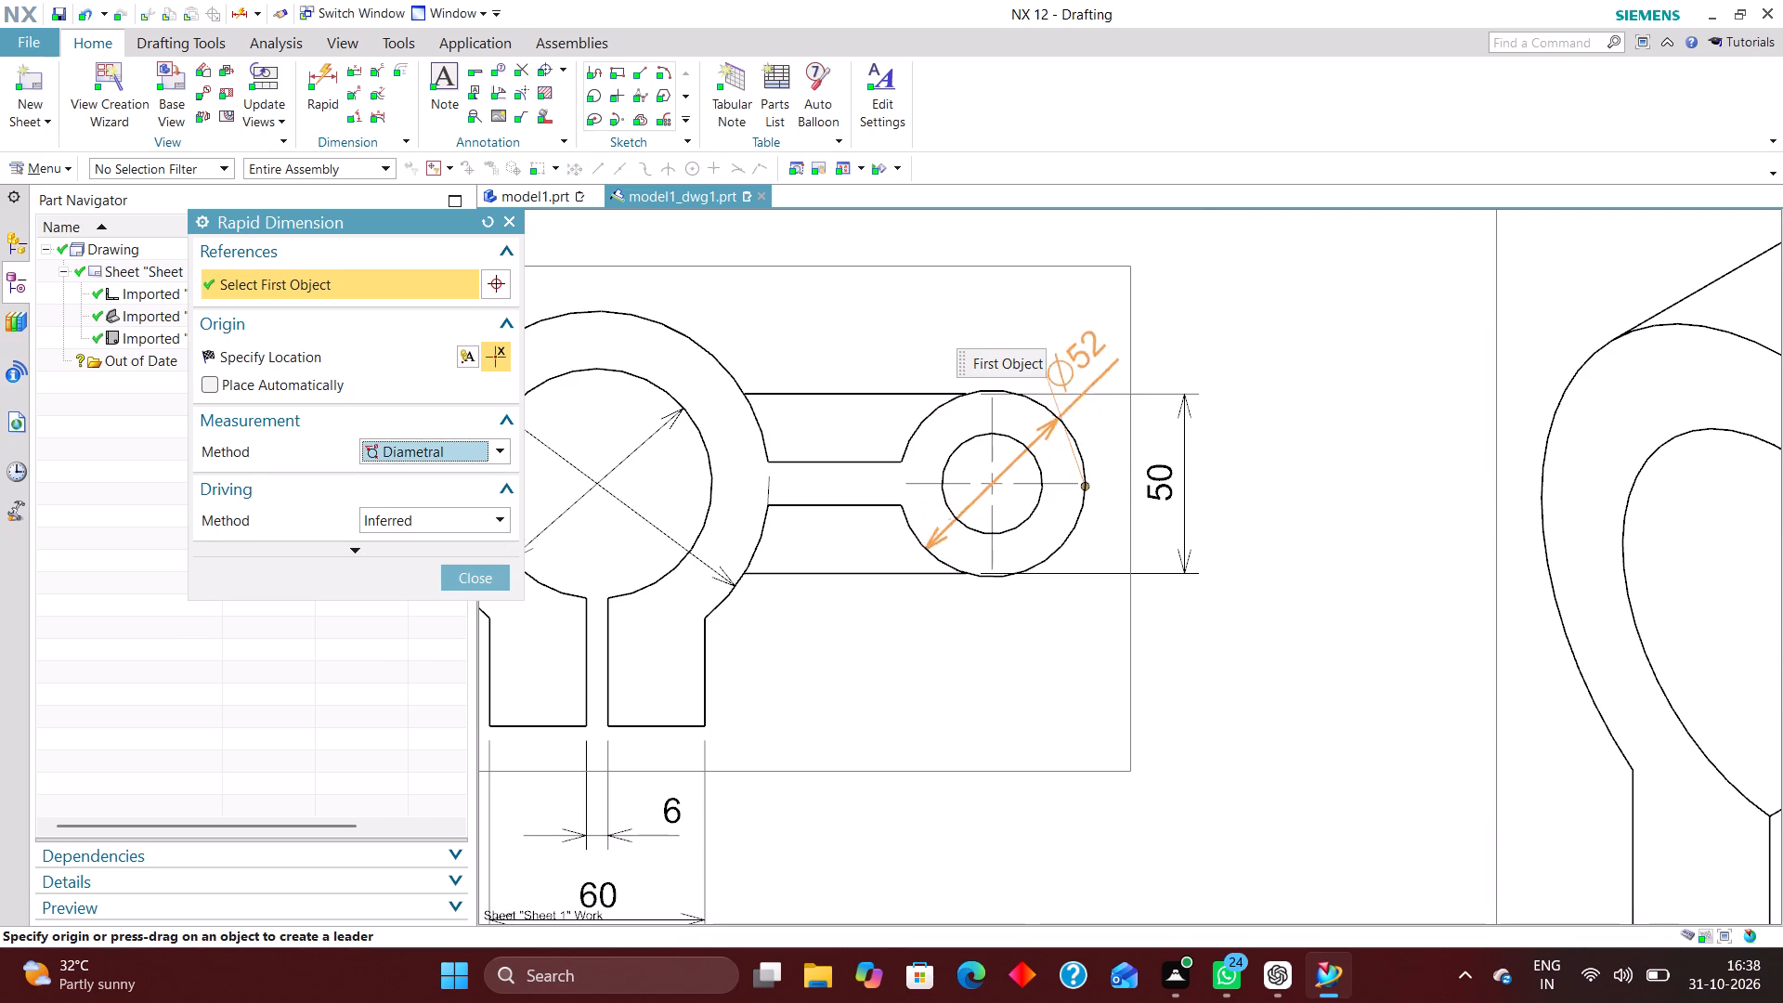
pyautogui.click(1139, 295)
pyautogui.scroll(-3, 1082, 398)
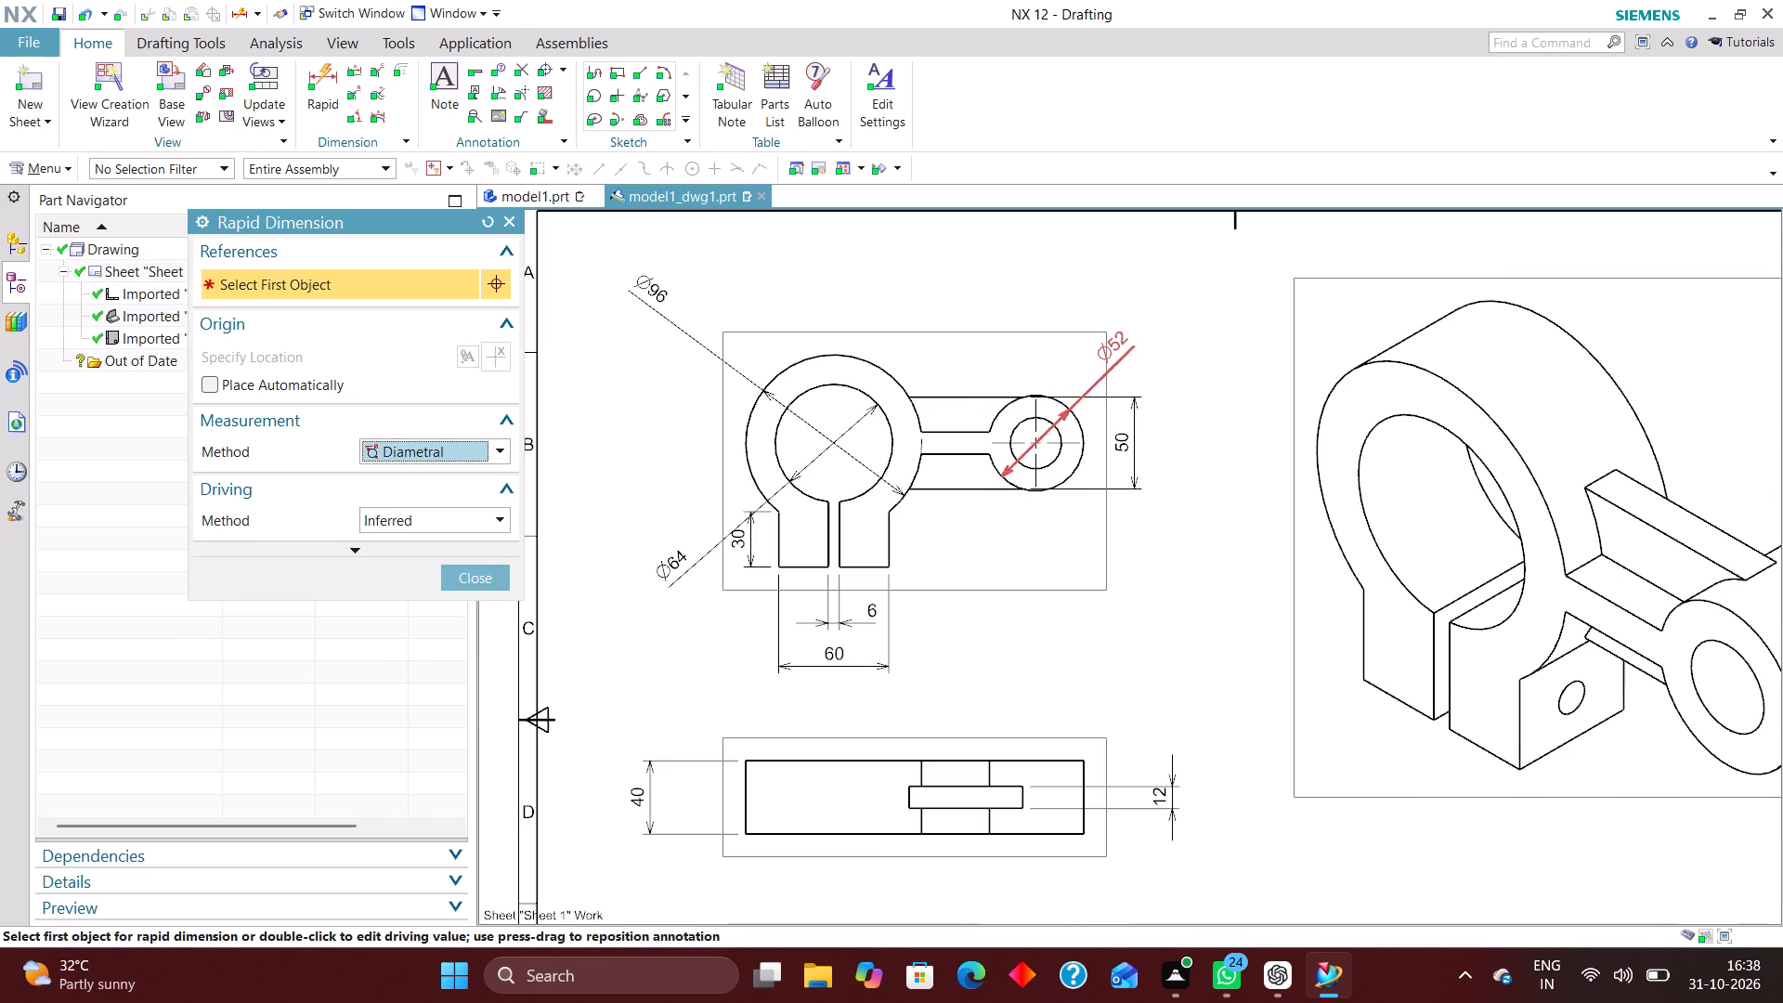
pyautogui.scroll(2, 1022, 512)
pyautogui.click(1073, 433)
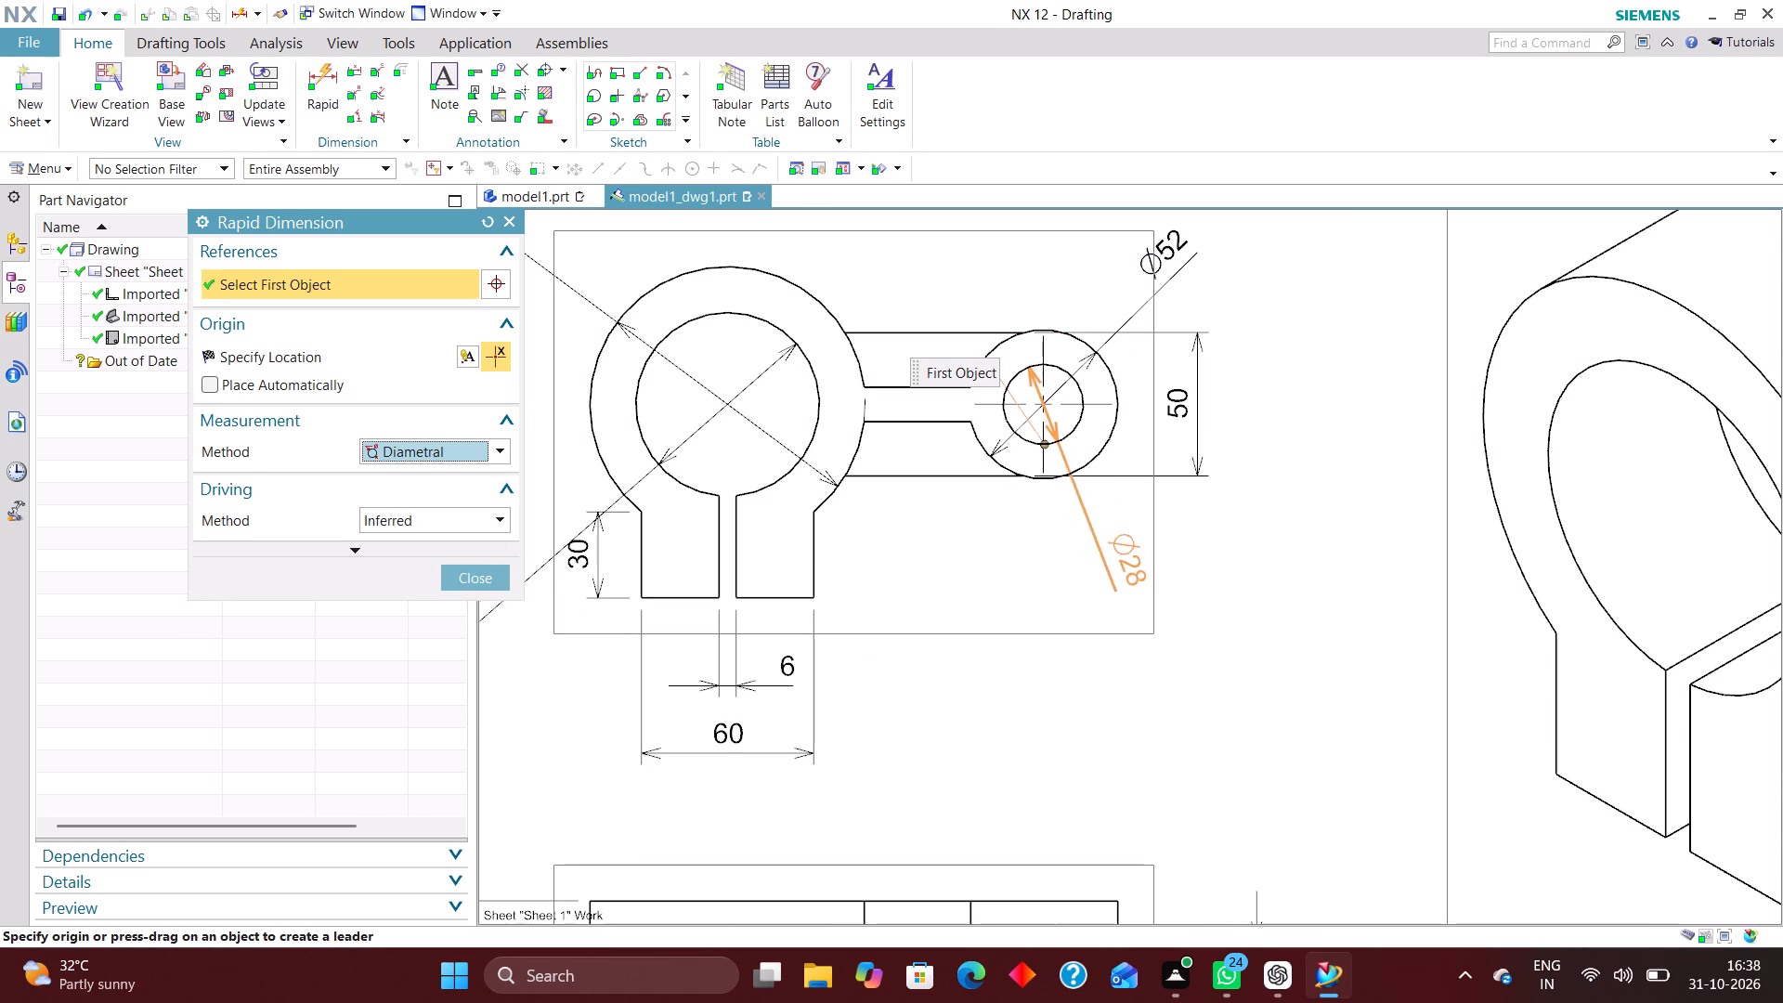
pyautogui.click(1145, 554)
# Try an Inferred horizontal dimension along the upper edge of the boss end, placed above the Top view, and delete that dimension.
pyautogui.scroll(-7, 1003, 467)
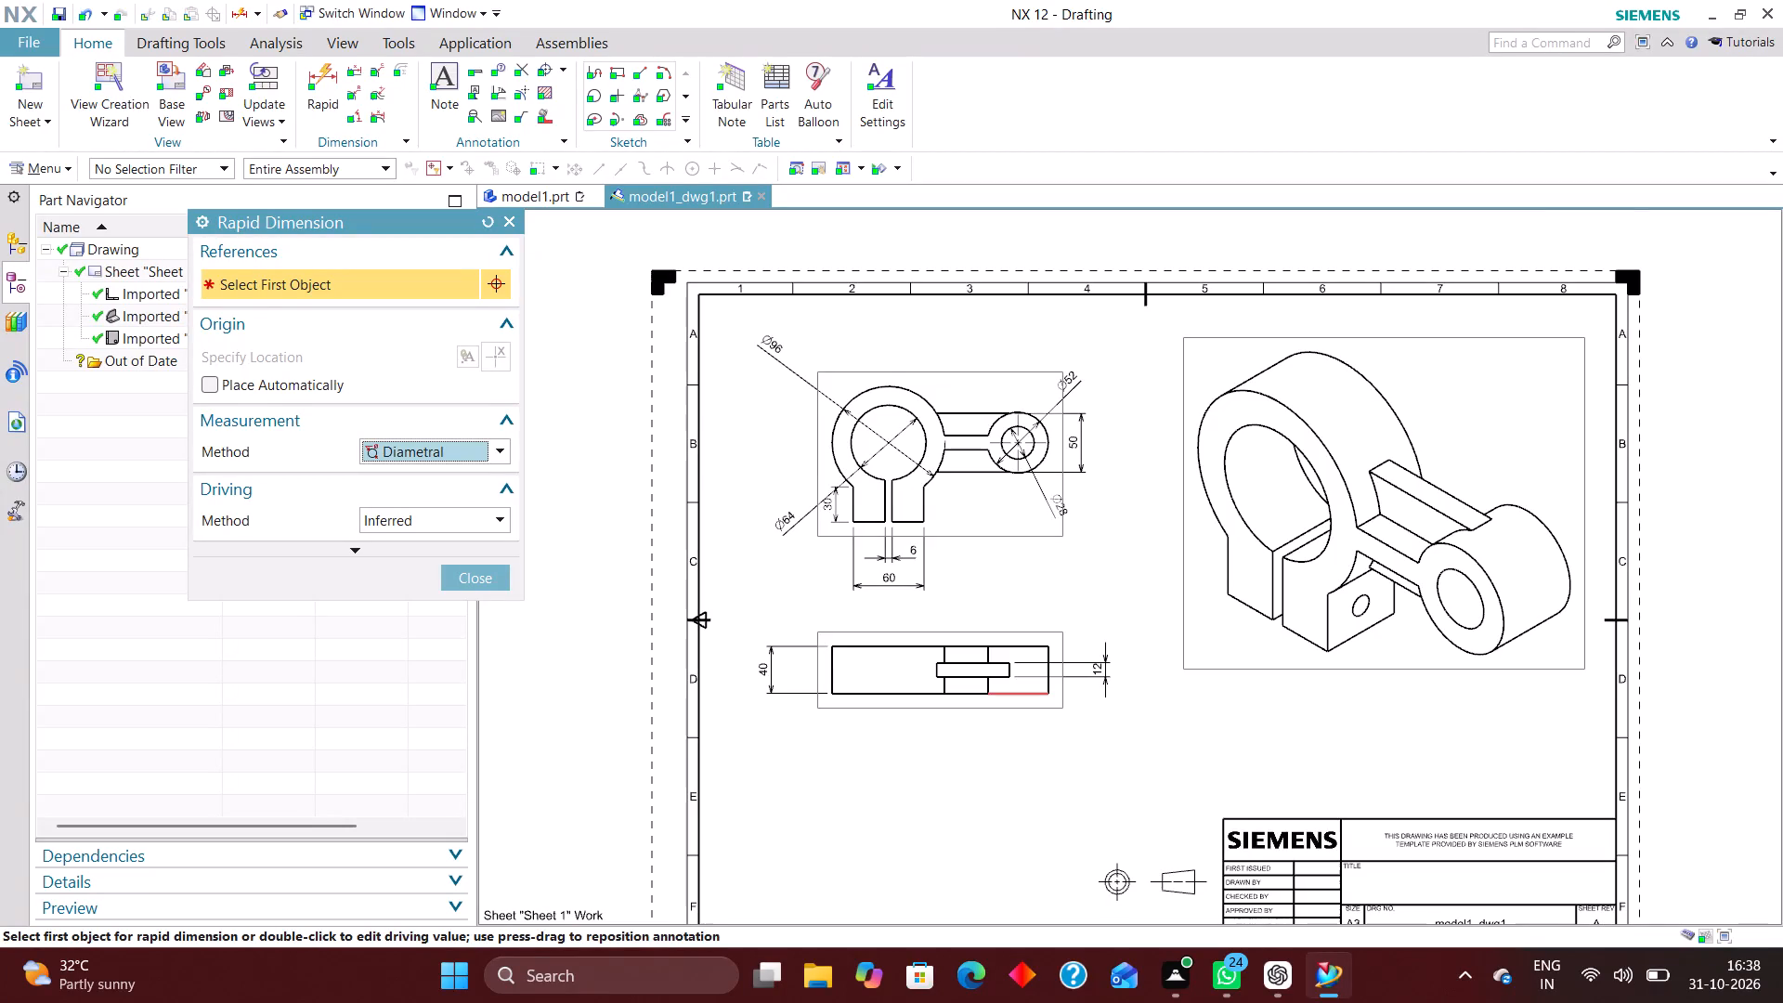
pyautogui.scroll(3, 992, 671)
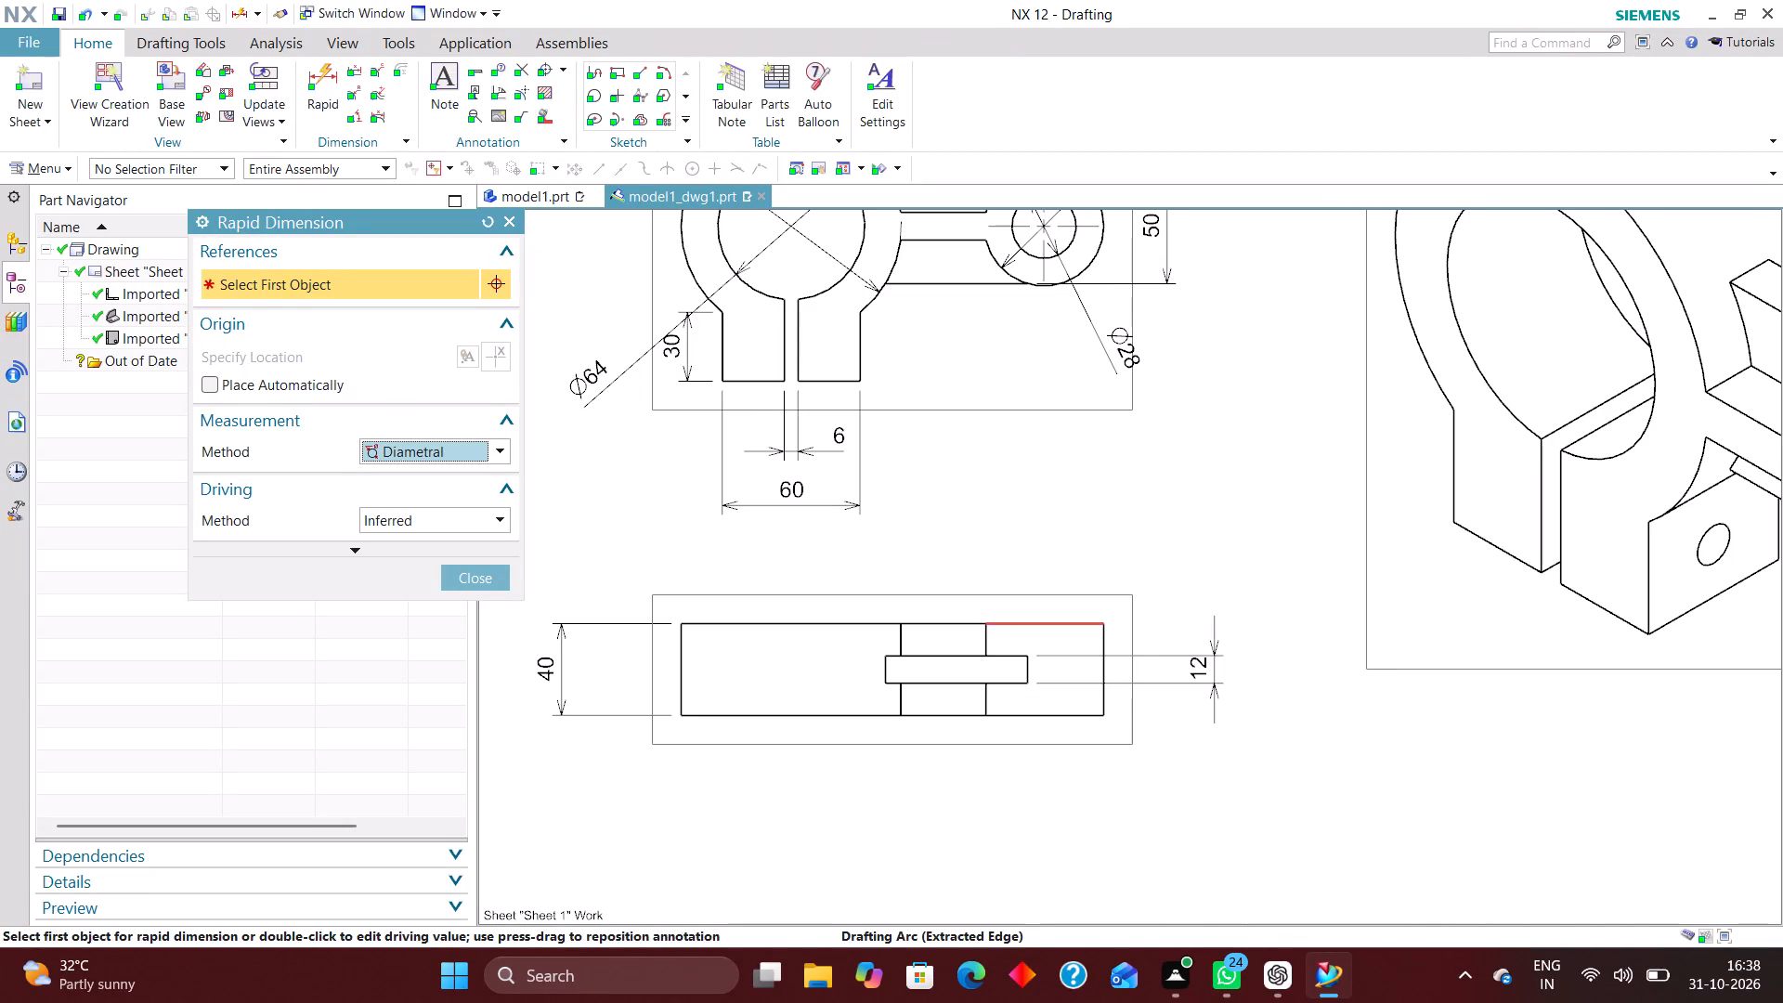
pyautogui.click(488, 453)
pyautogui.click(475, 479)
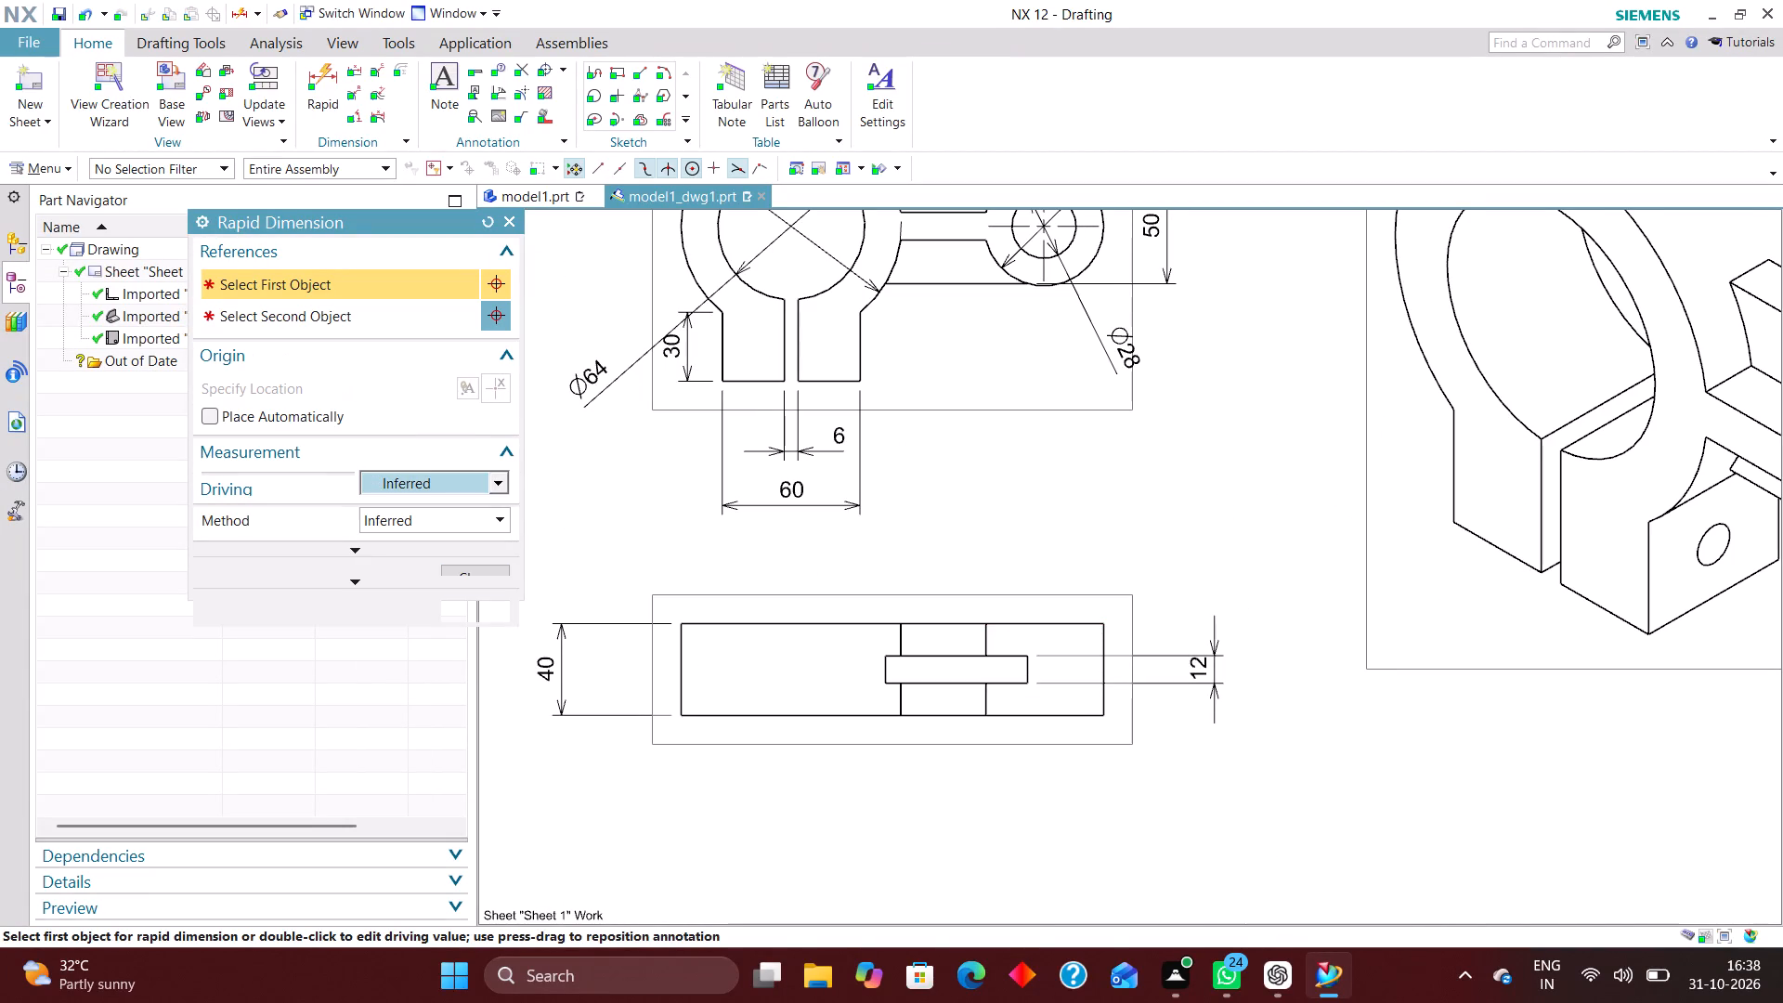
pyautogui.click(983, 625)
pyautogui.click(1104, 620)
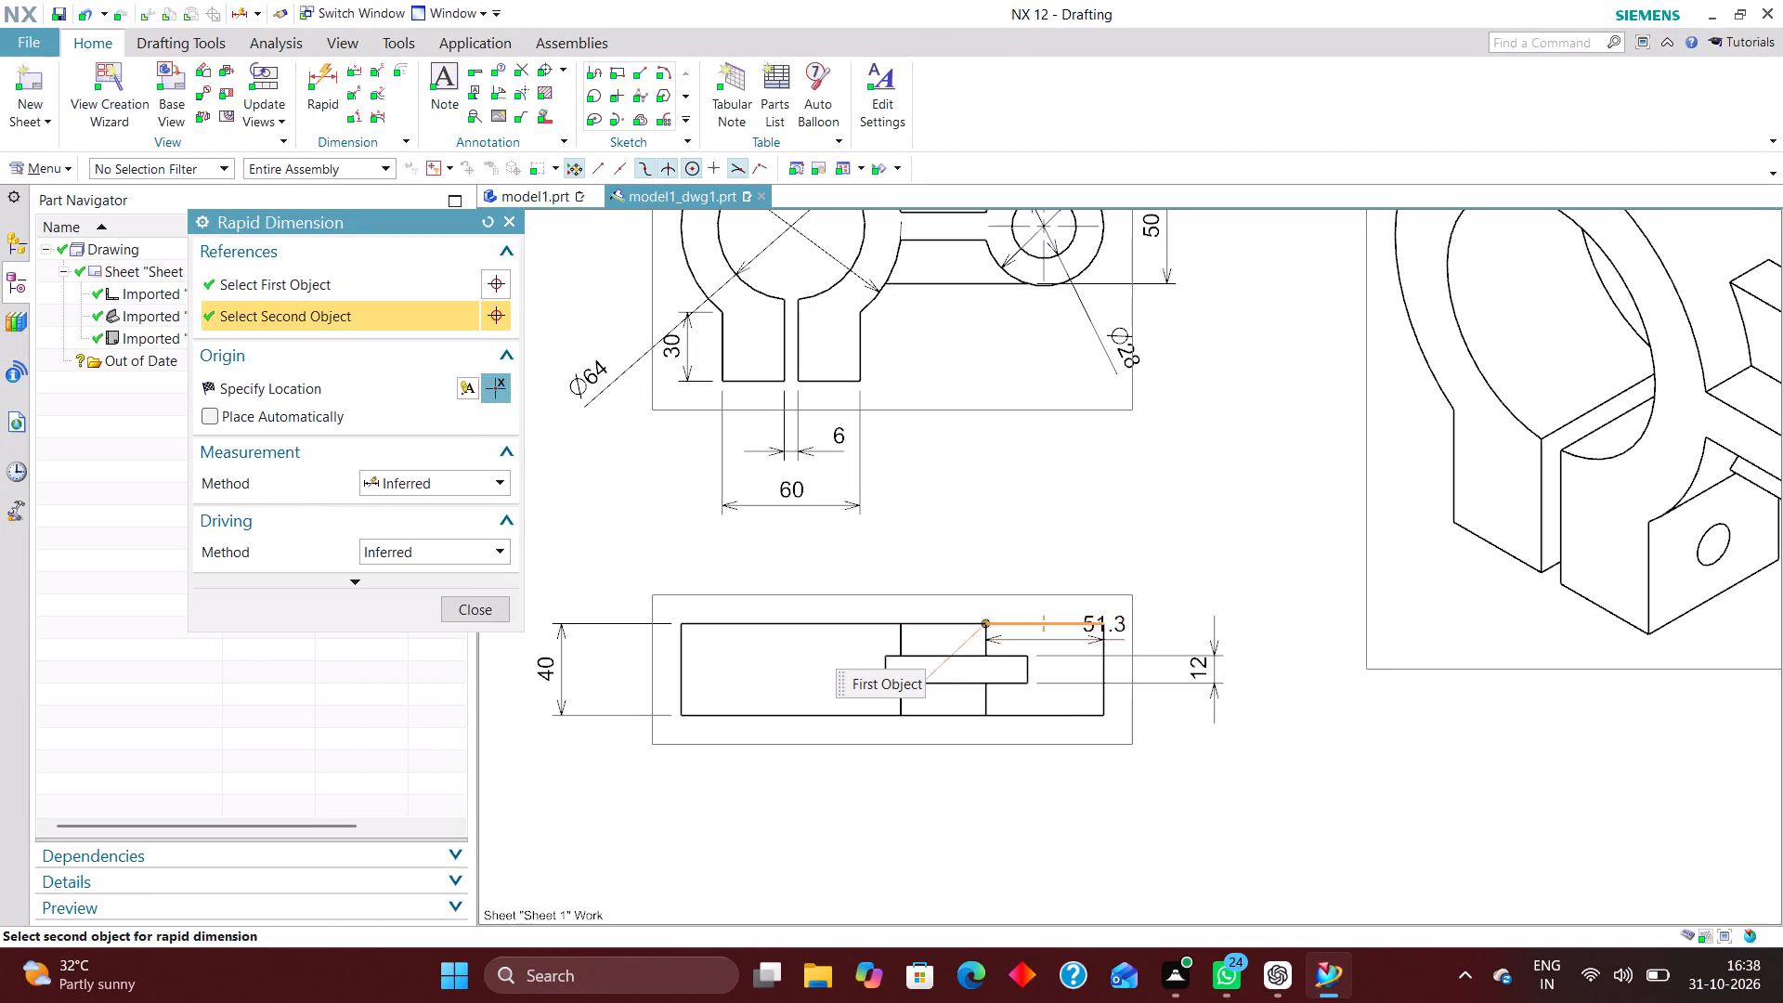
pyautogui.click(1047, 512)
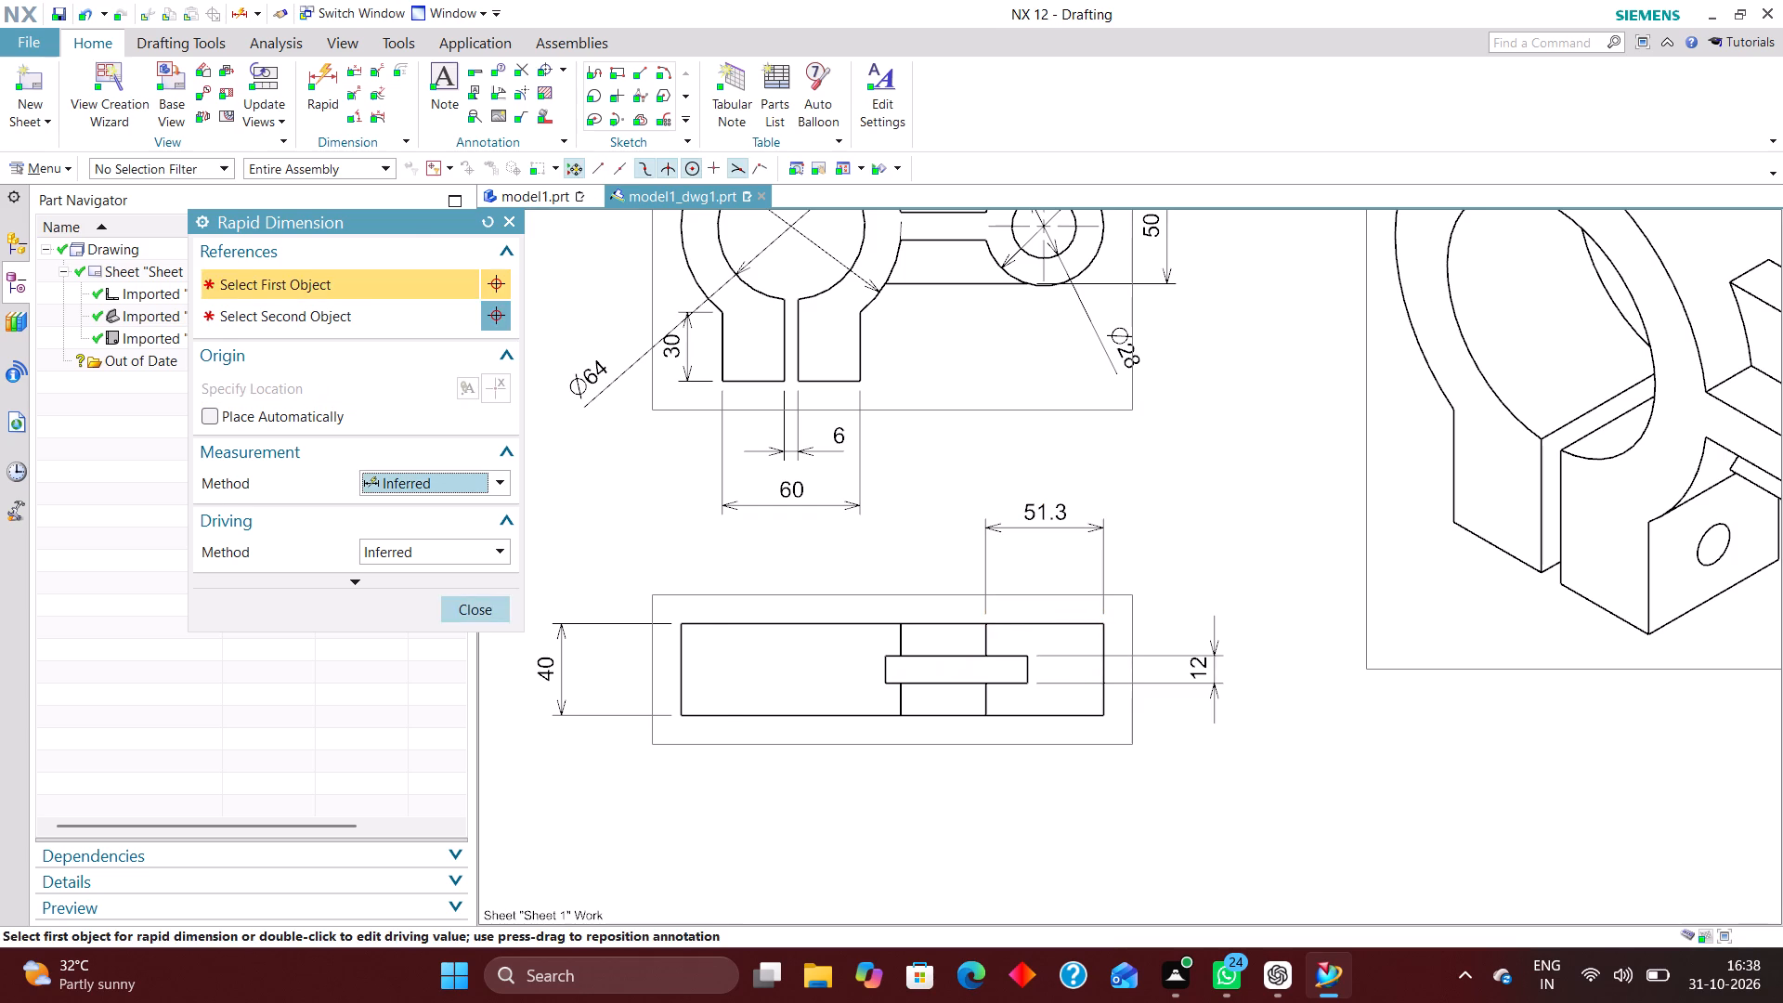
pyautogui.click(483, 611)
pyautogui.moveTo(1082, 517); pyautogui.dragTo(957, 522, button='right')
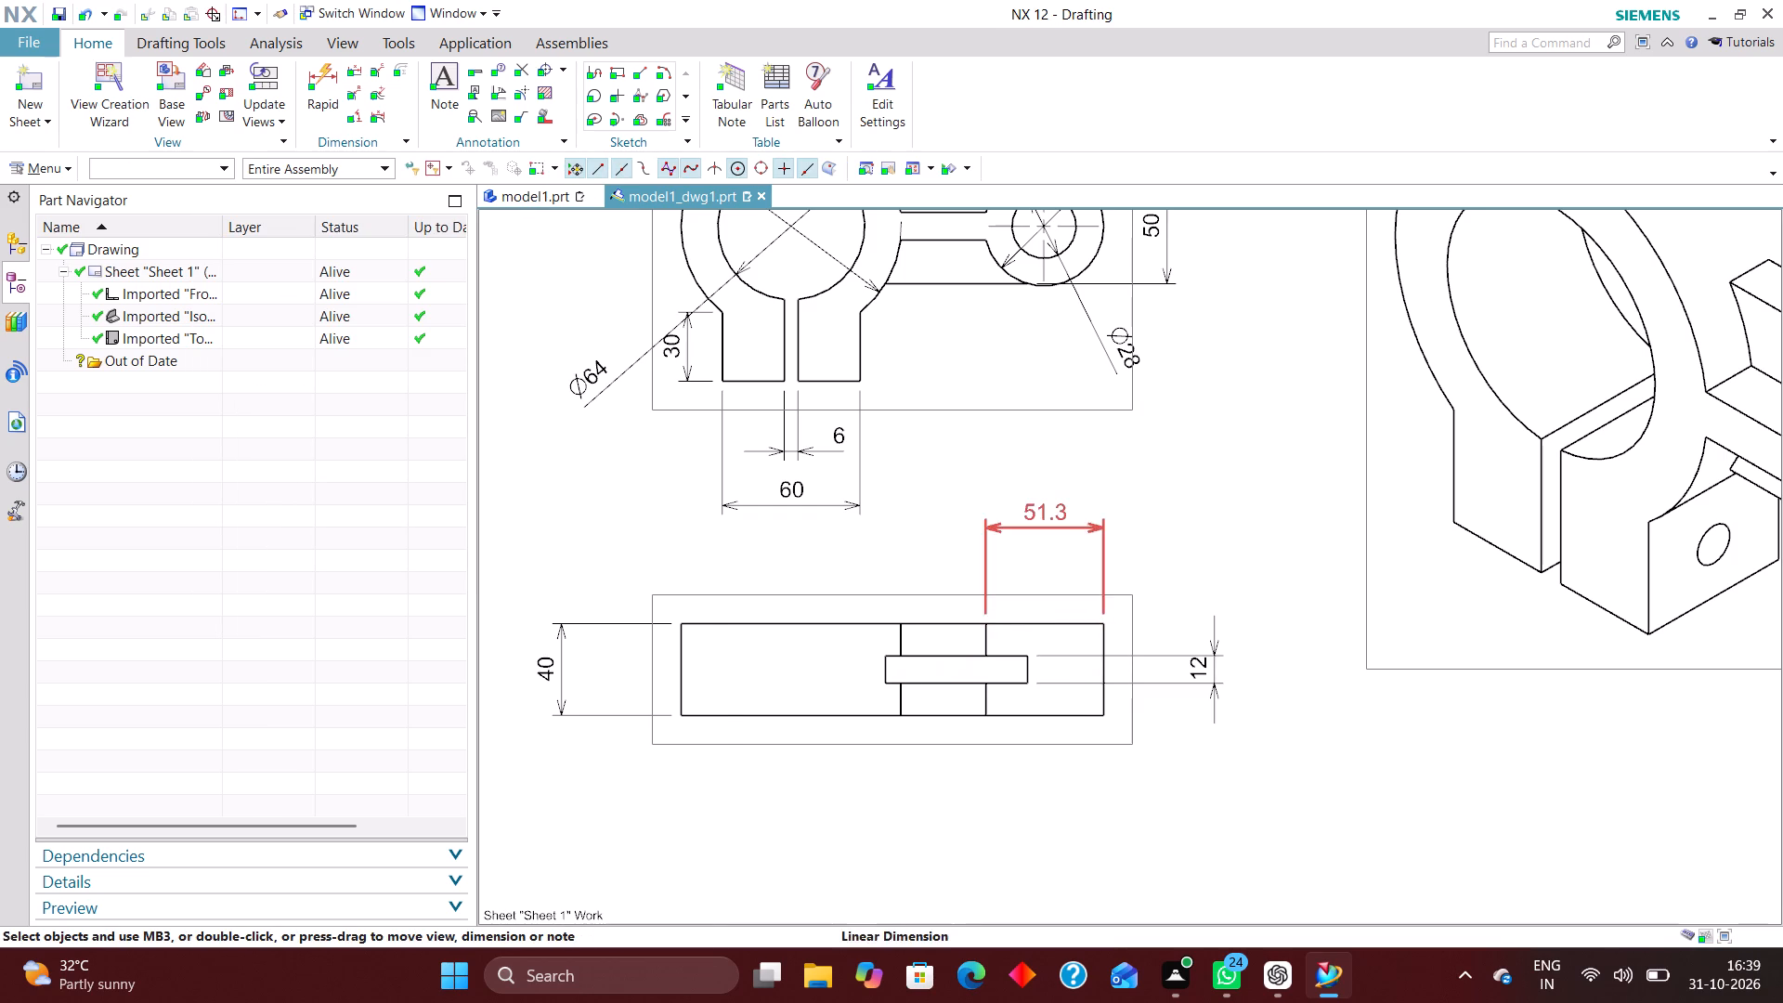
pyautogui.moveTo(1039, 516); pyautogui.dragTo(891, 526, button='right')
# Dimension the vertical offset between the narrow rib's lower edge and the bracket's lower edge in the Top view, placing it left of the rib.
pyautogui.scroll(-4, 983, 590)
pyautogui.scroll(4, 1061, 394)
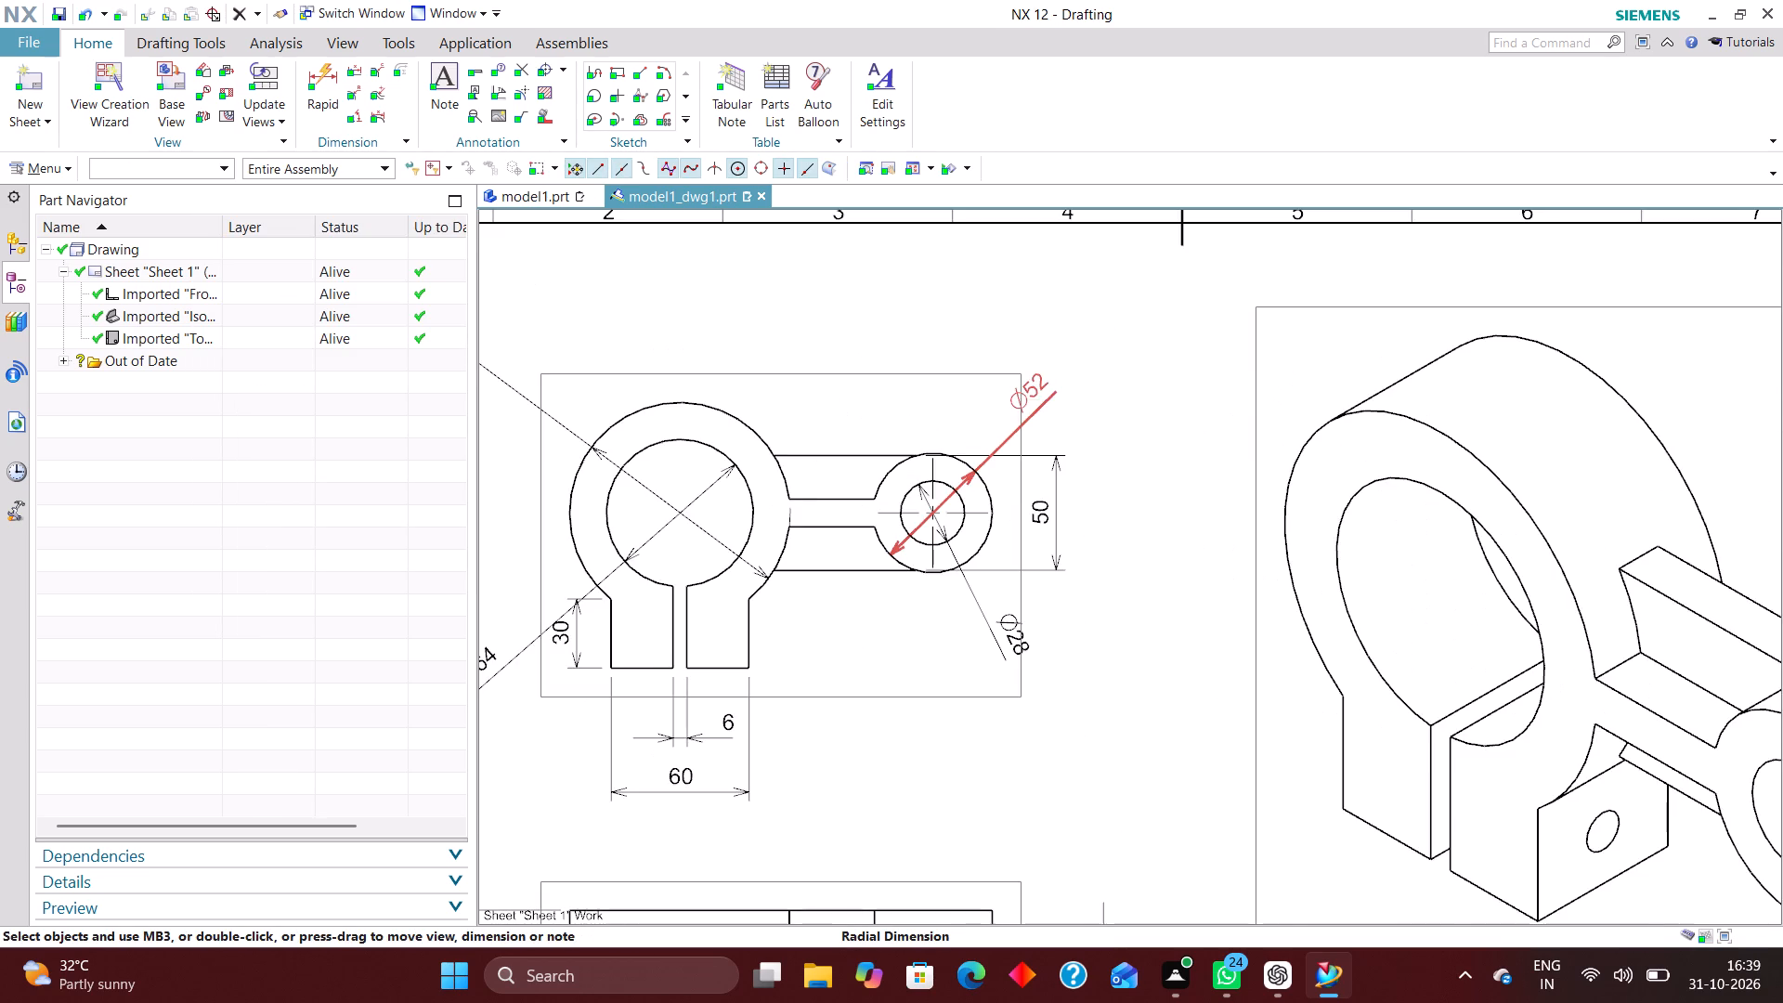
pyautogui.scroll(2, 1040, 402)
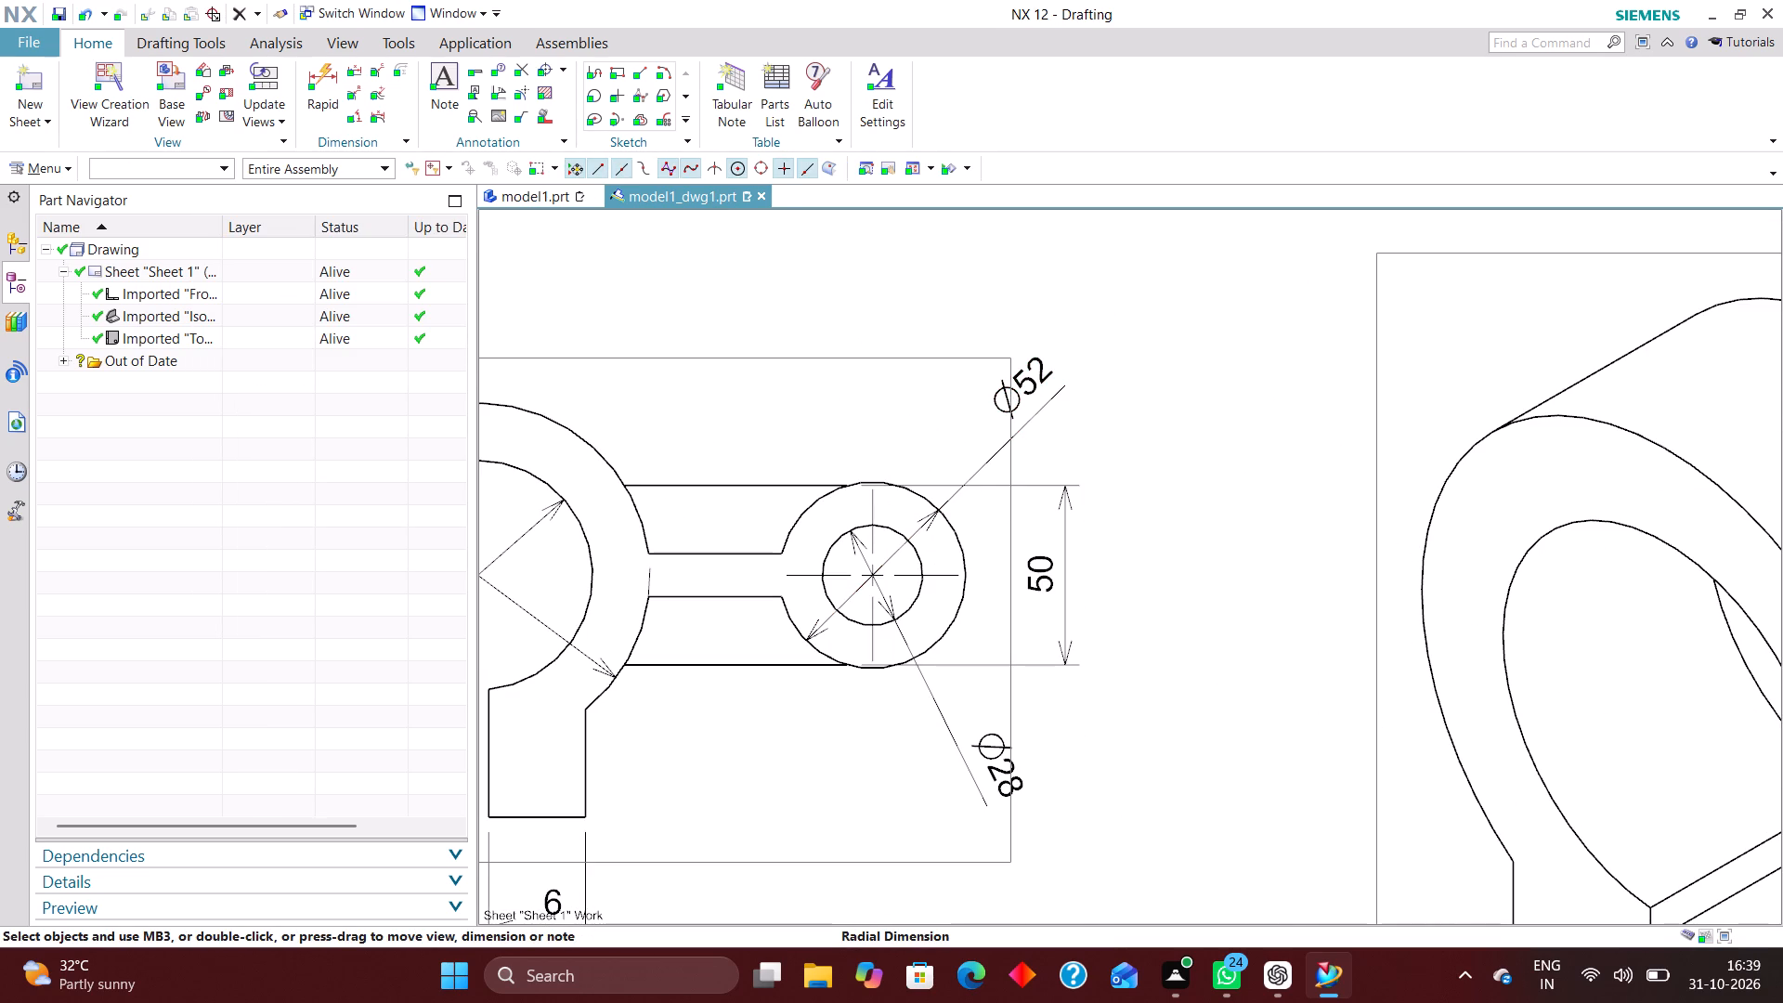
pyautogui.scroll(-3, 1100, 378)
pyautogui.scroll(1, 1092, 496)
pyautogui.scroll(-3, 1111, 436)
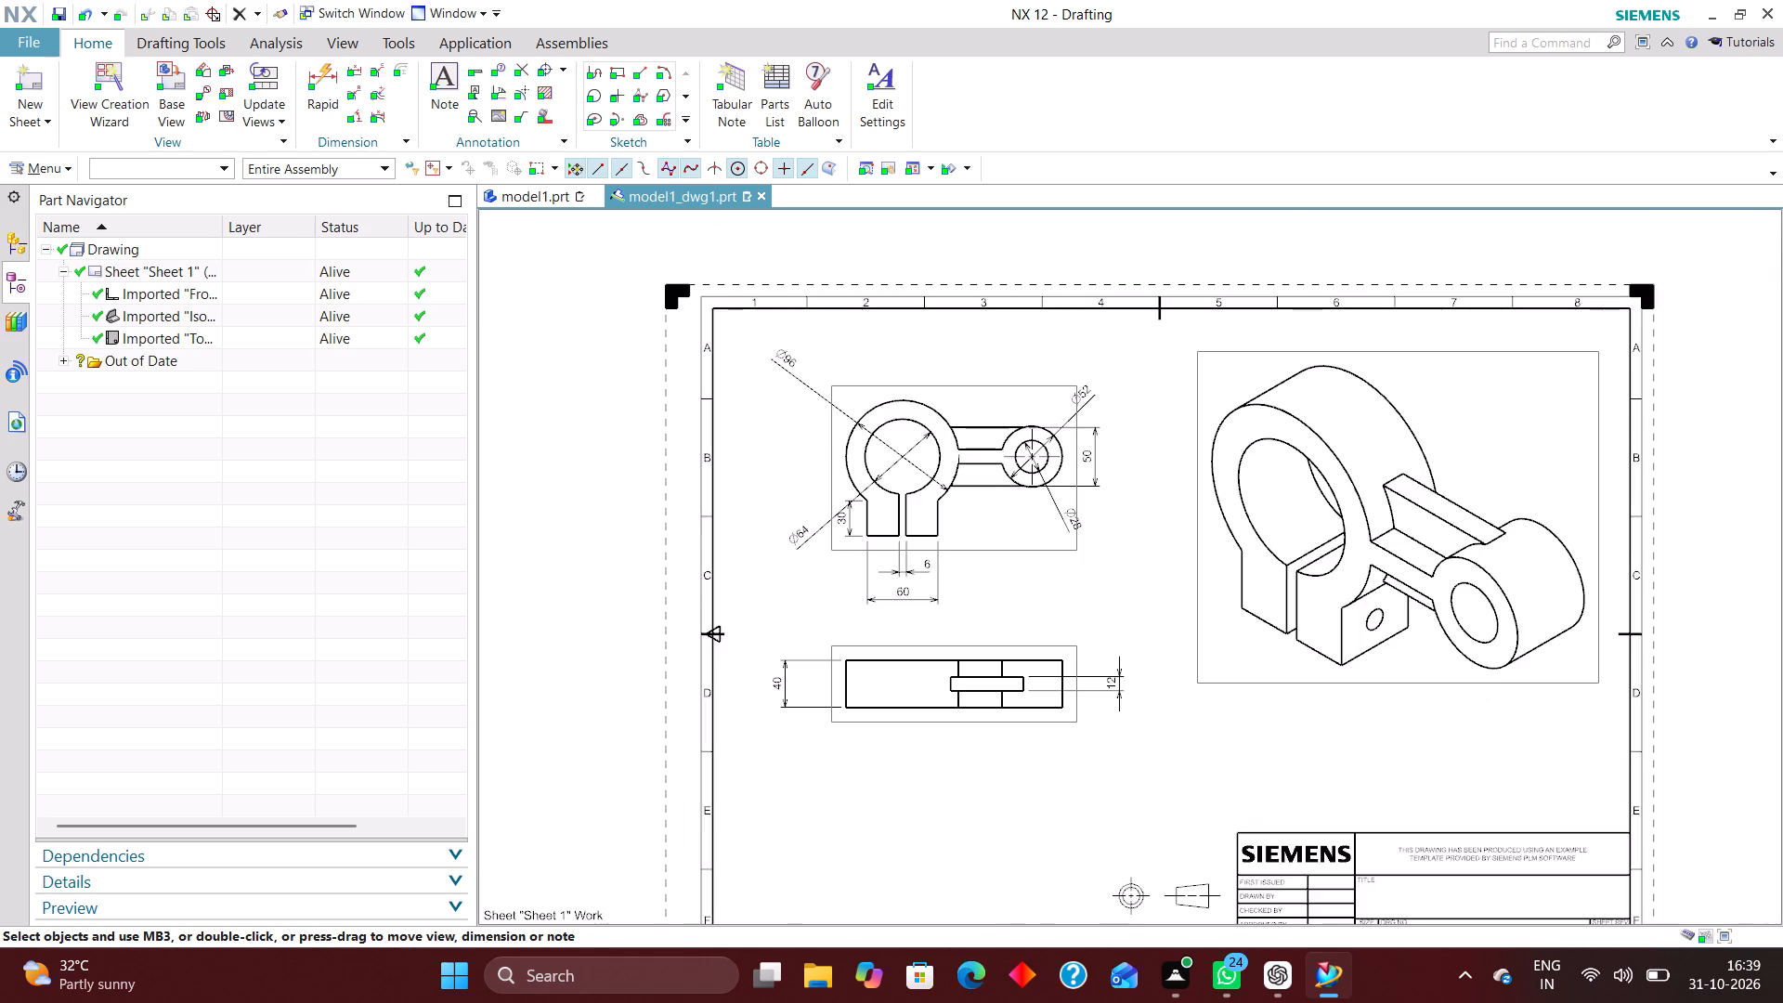
pyautogui.scroll(3, 1082, 570)
pyautogui.scroll(-3, 1089, 489)
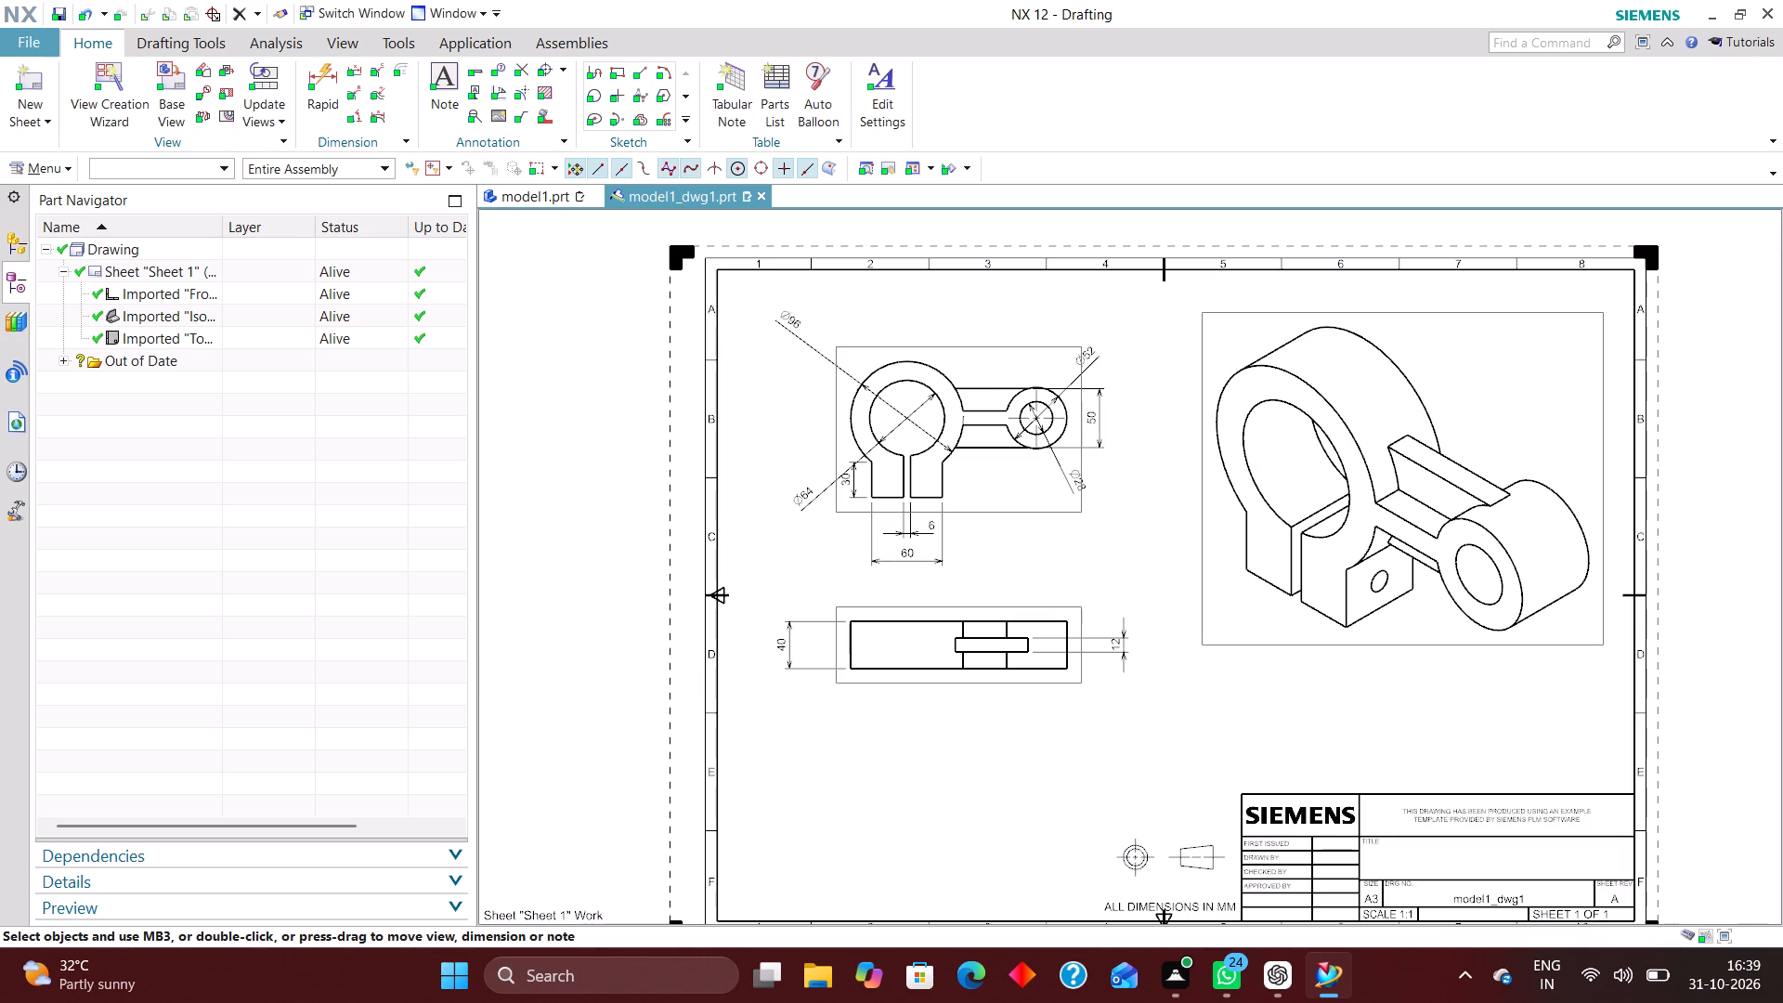
pyautogui.scroll(2, 1035, 659)
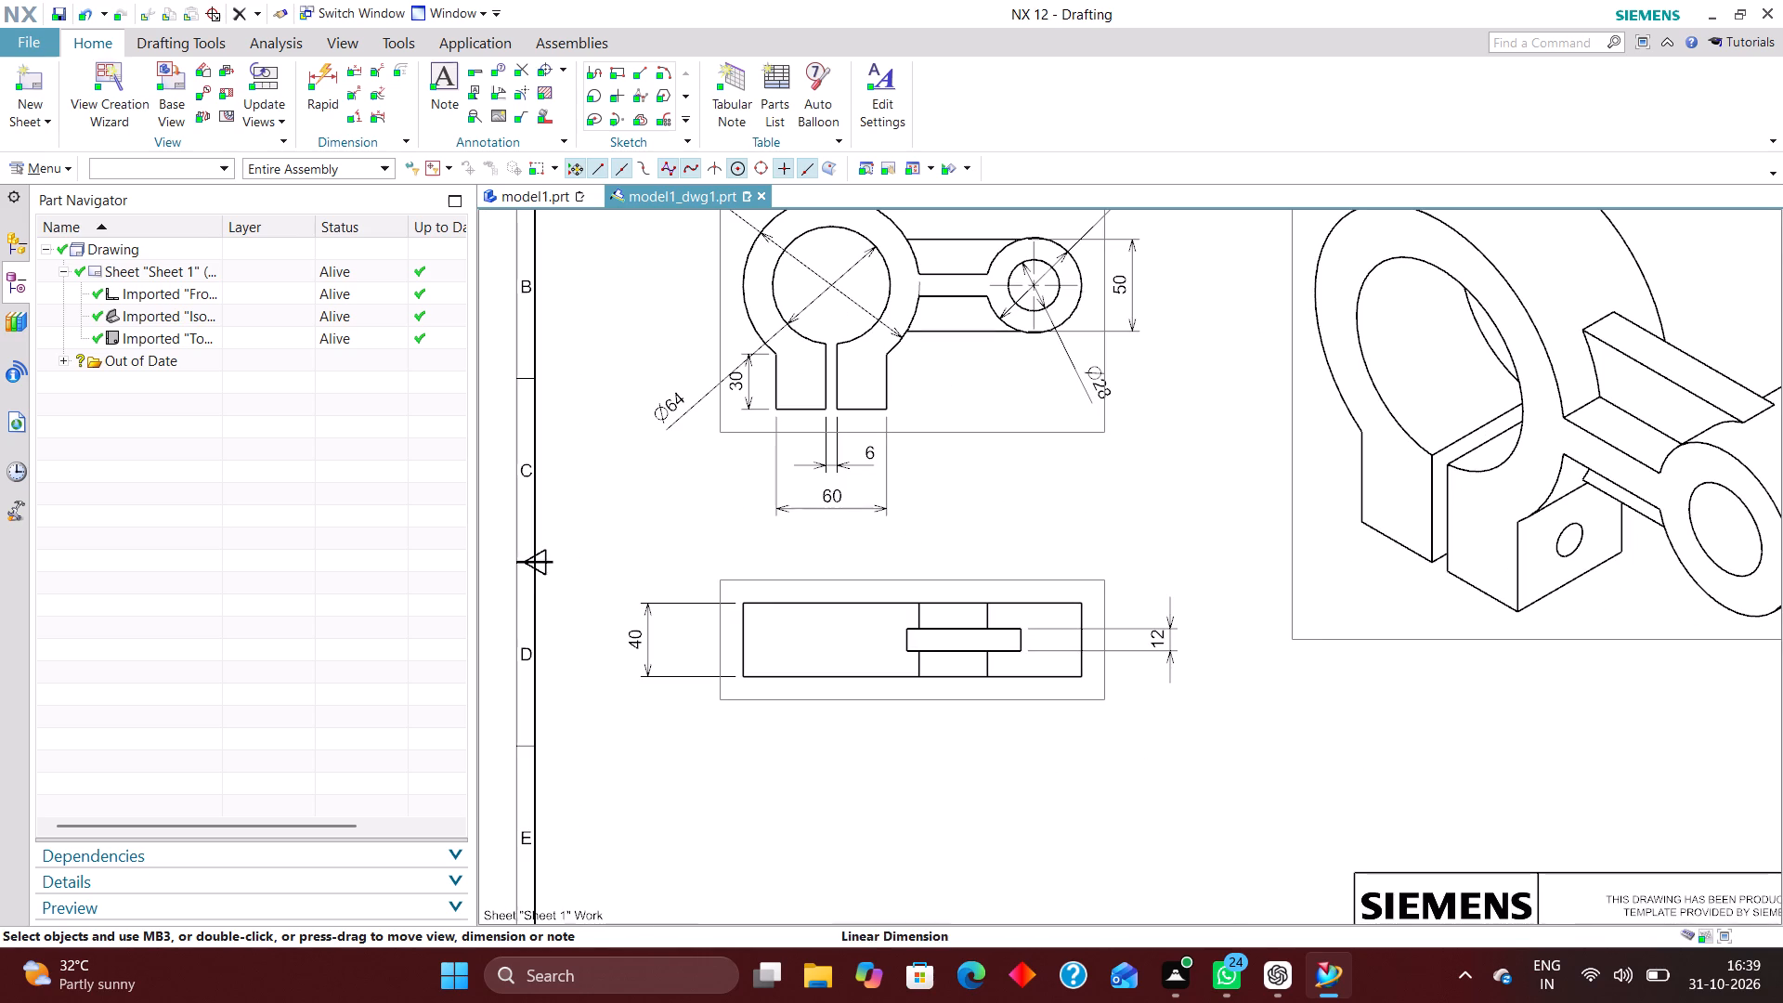
pyautogui.click(328, 81)
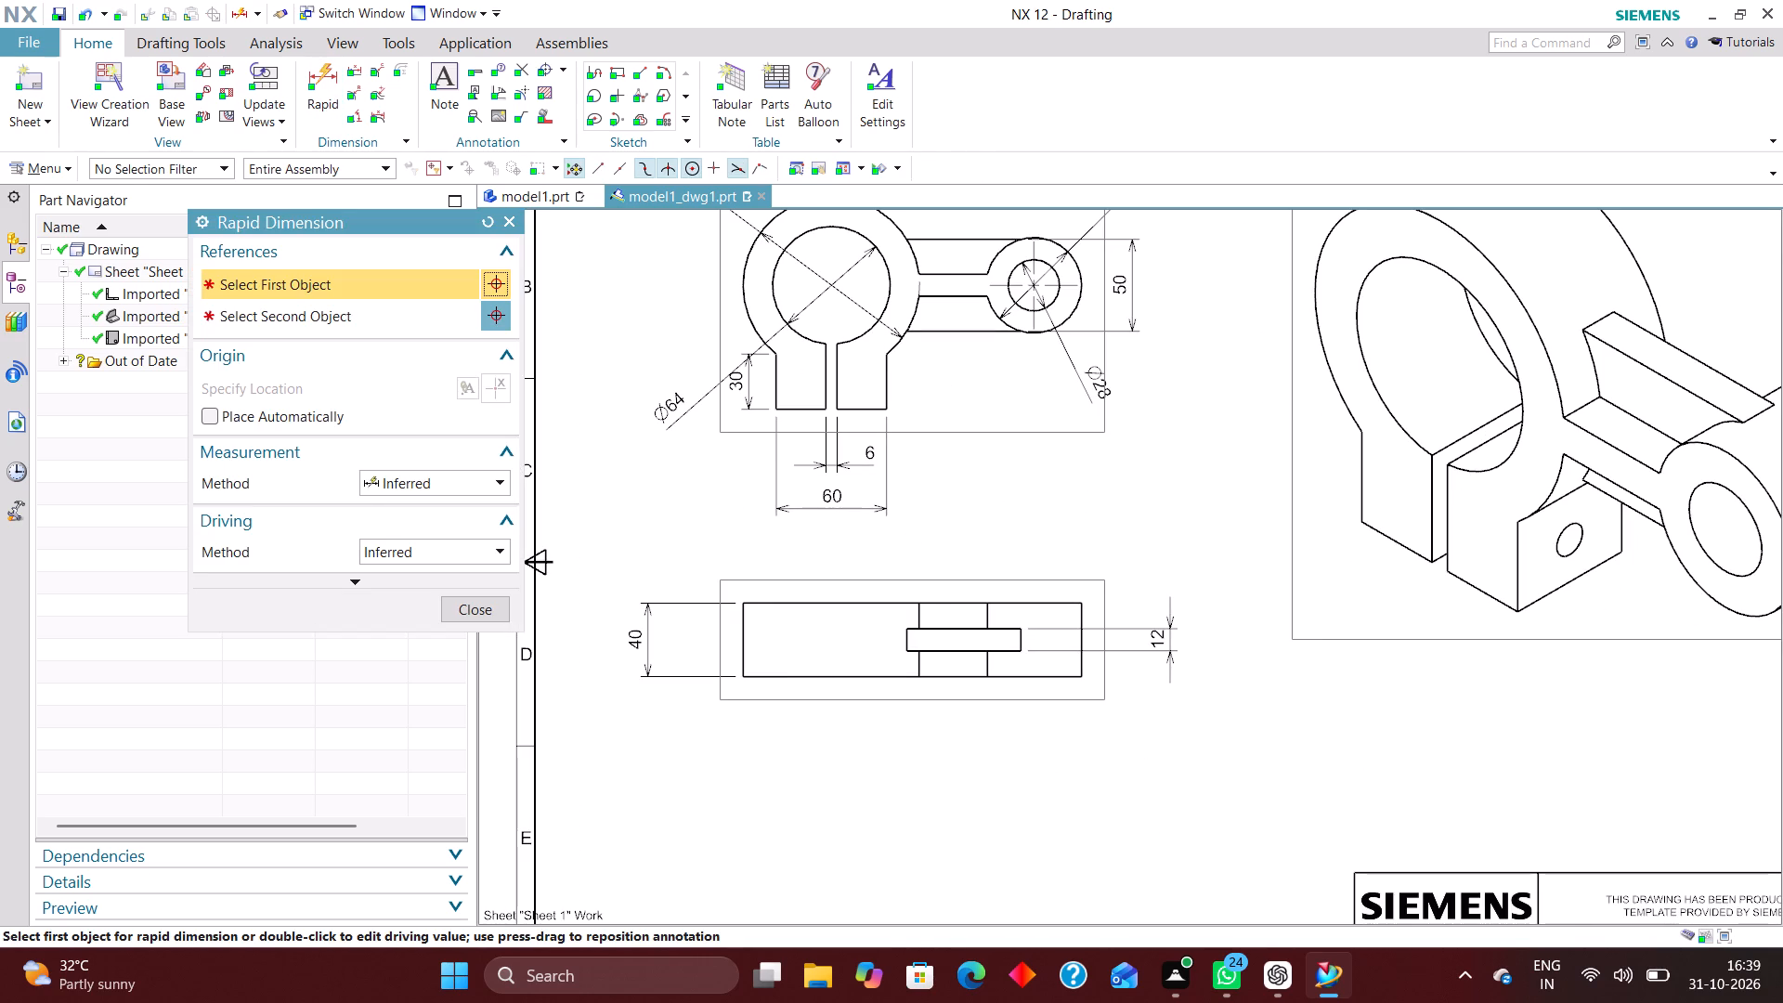
pyautogui.scroll(4, 901, 716)
pyautogui.click(907, 557)
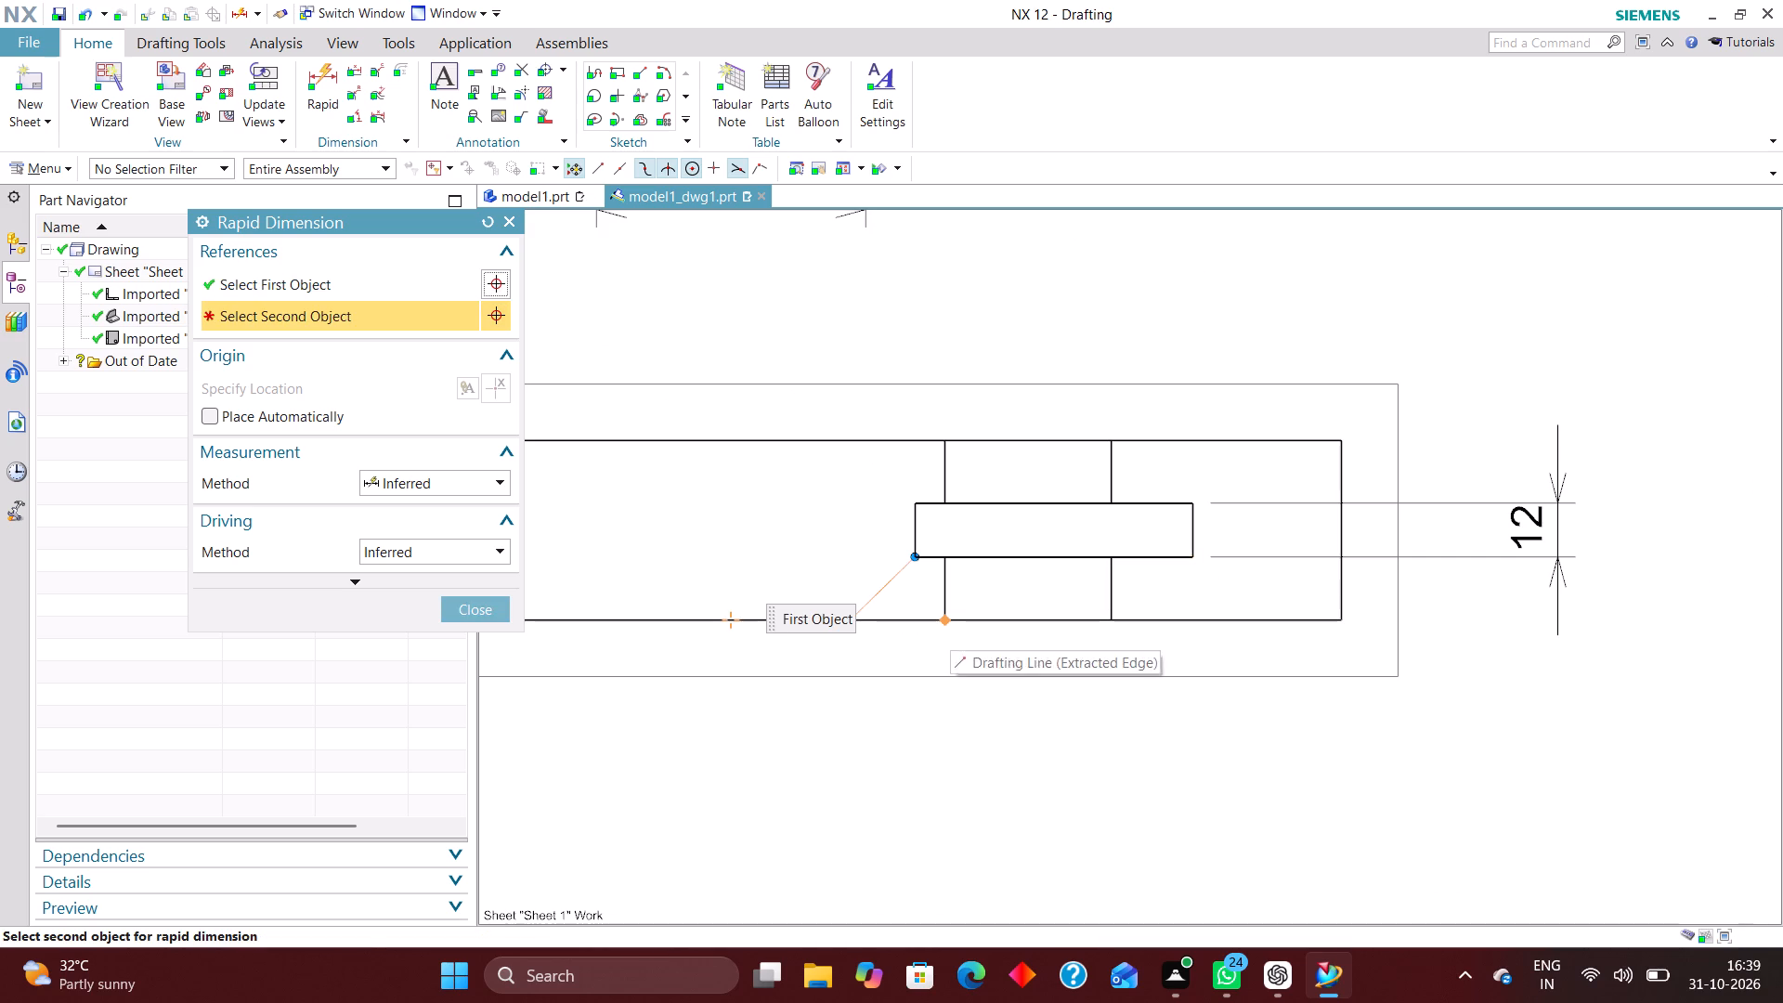
pyautogui.click(944, 621)
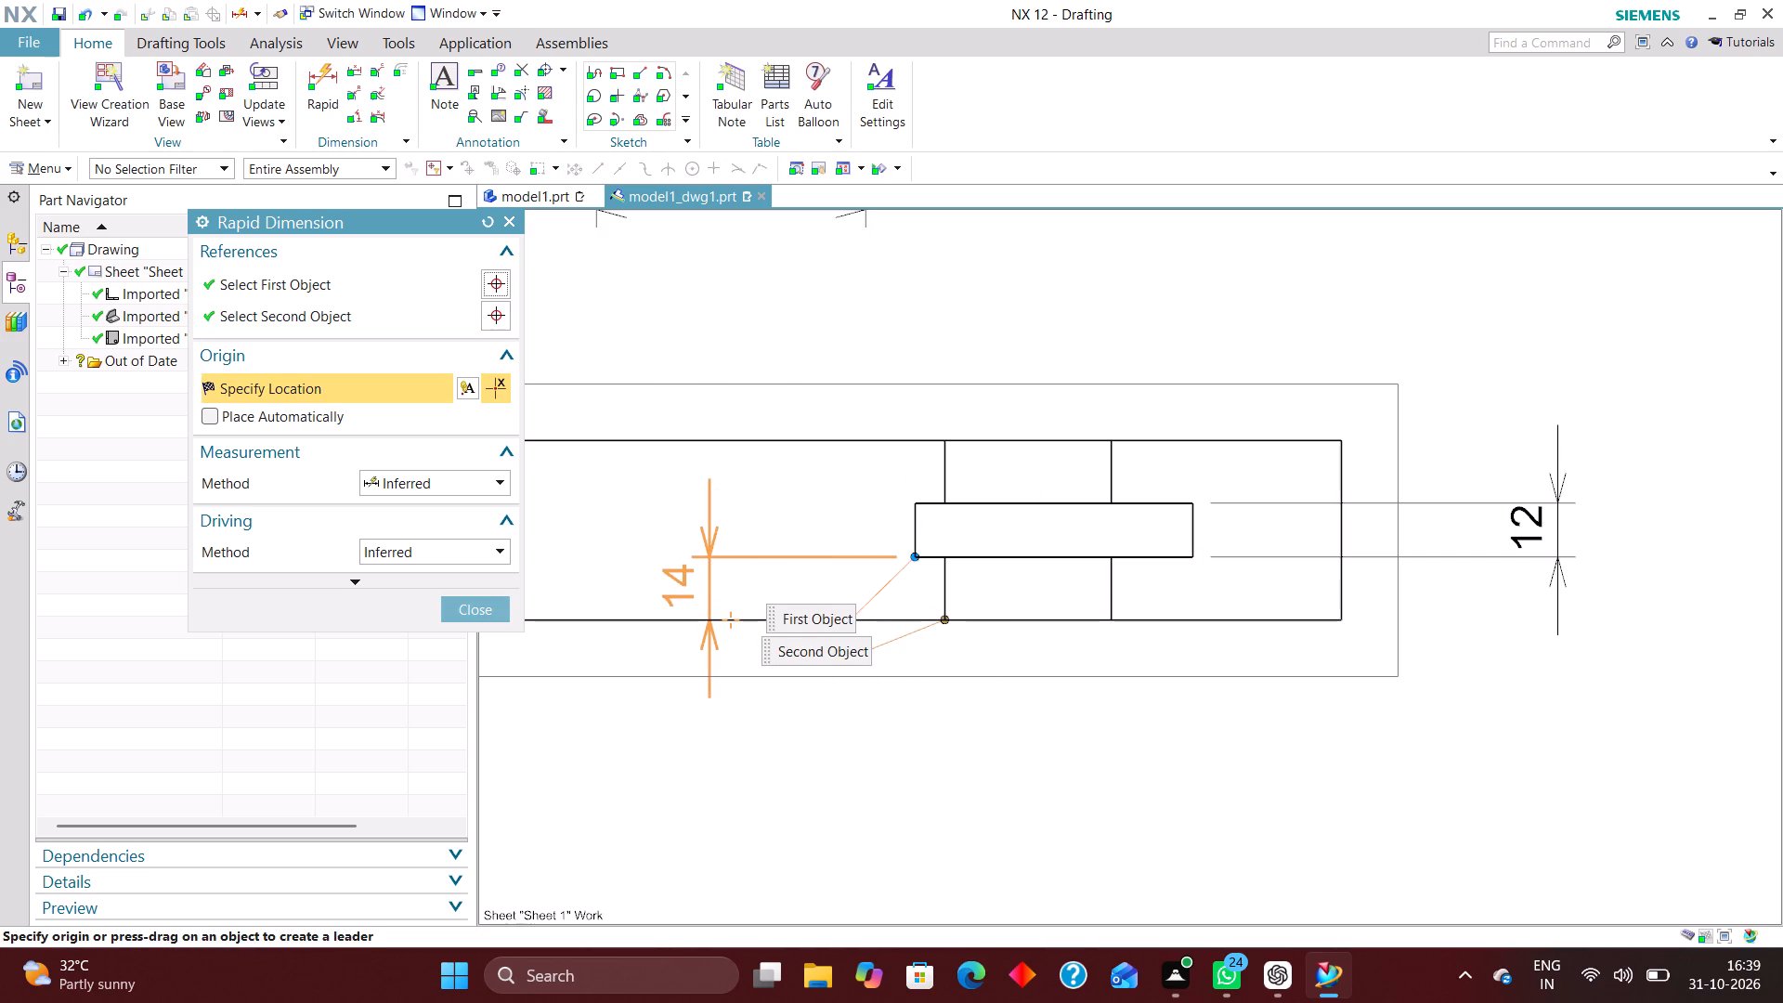
pyautogui.click(670, 589)
# Dimension the horizontal centre distance between the clamp ring bore and the small boss bore, placing it below the Front view.
pyautogui.scroll(-3, 939, 605)
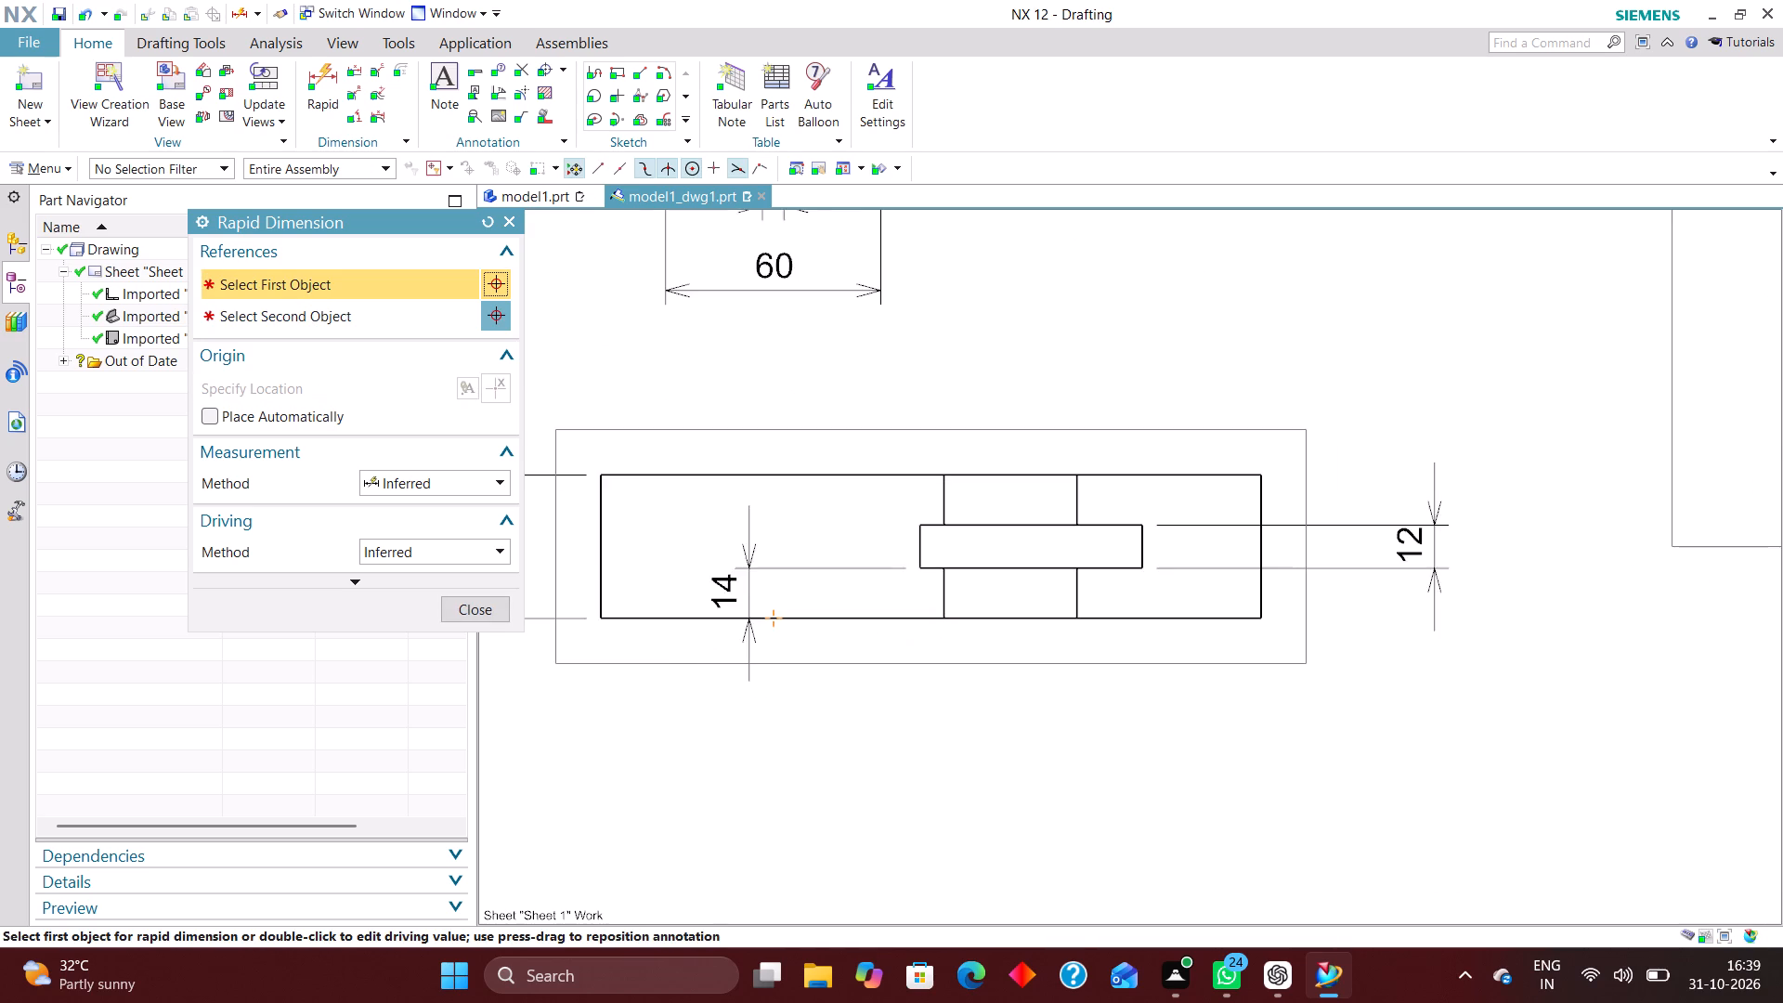
pyautogui.scroll(-4, 1050, 654)
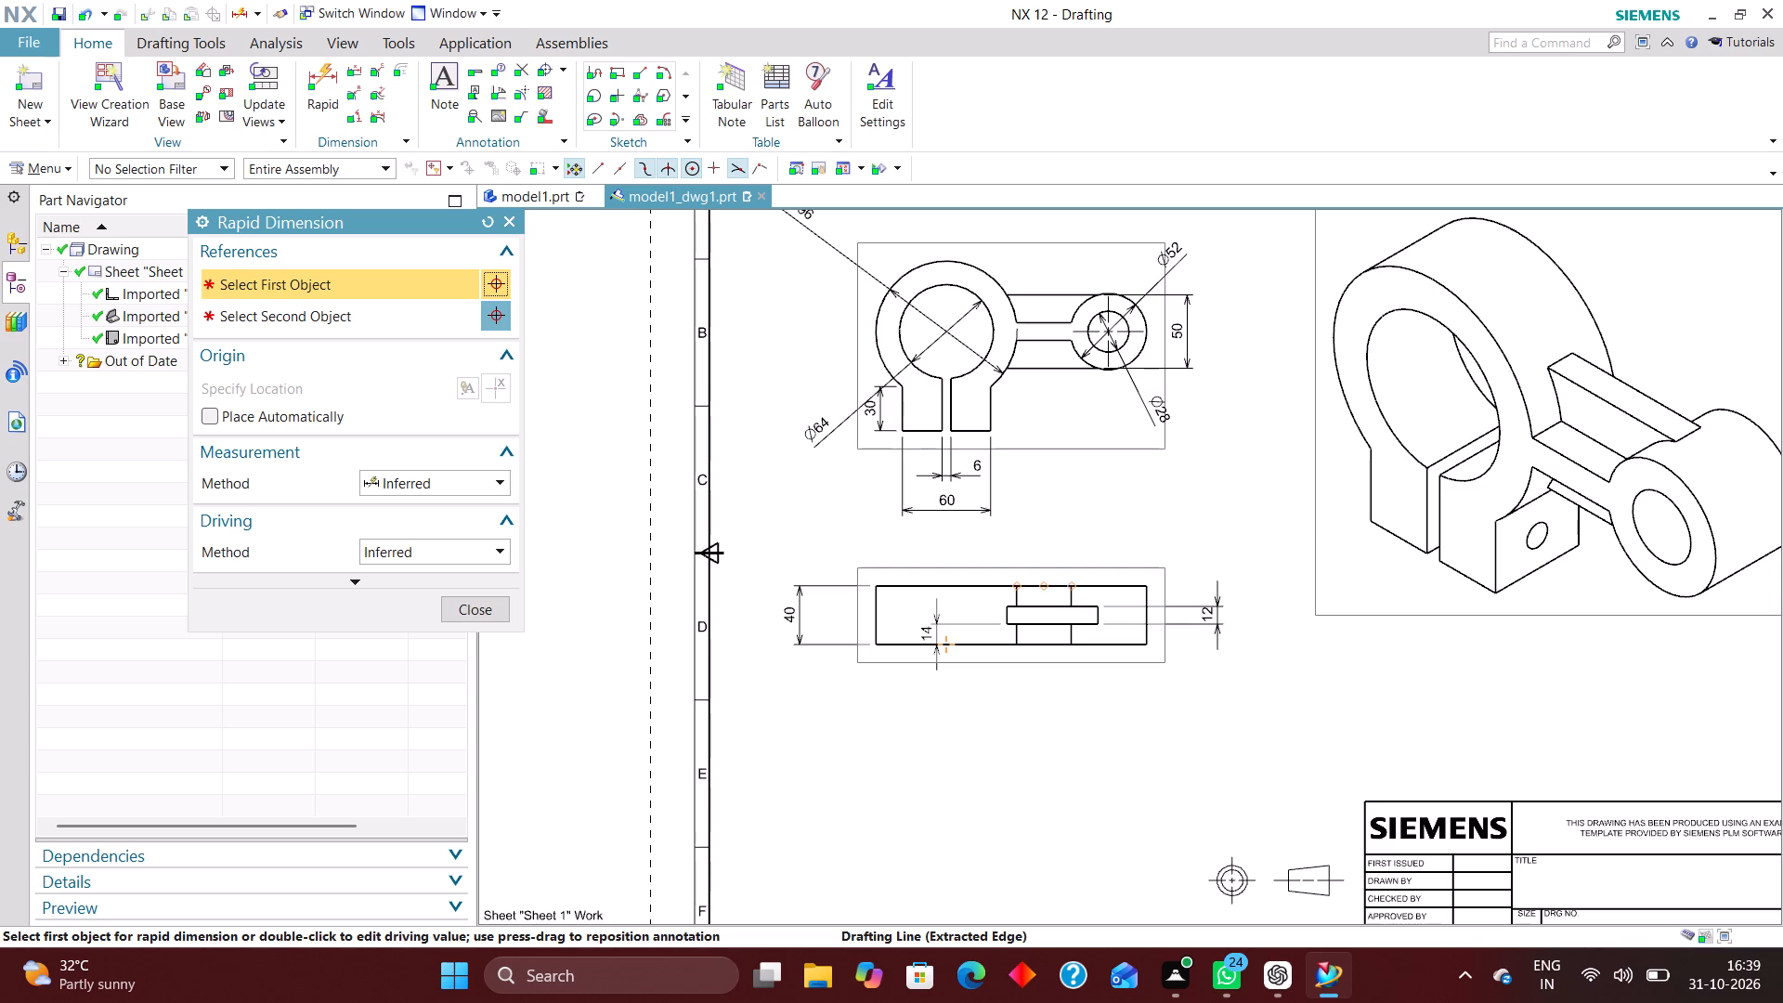
pyautogui.scroll(-1, 1038, 684)
pyautogui.scroll(4, 1067, 593)
pyautogui.scroll(-1, 1040, 595)
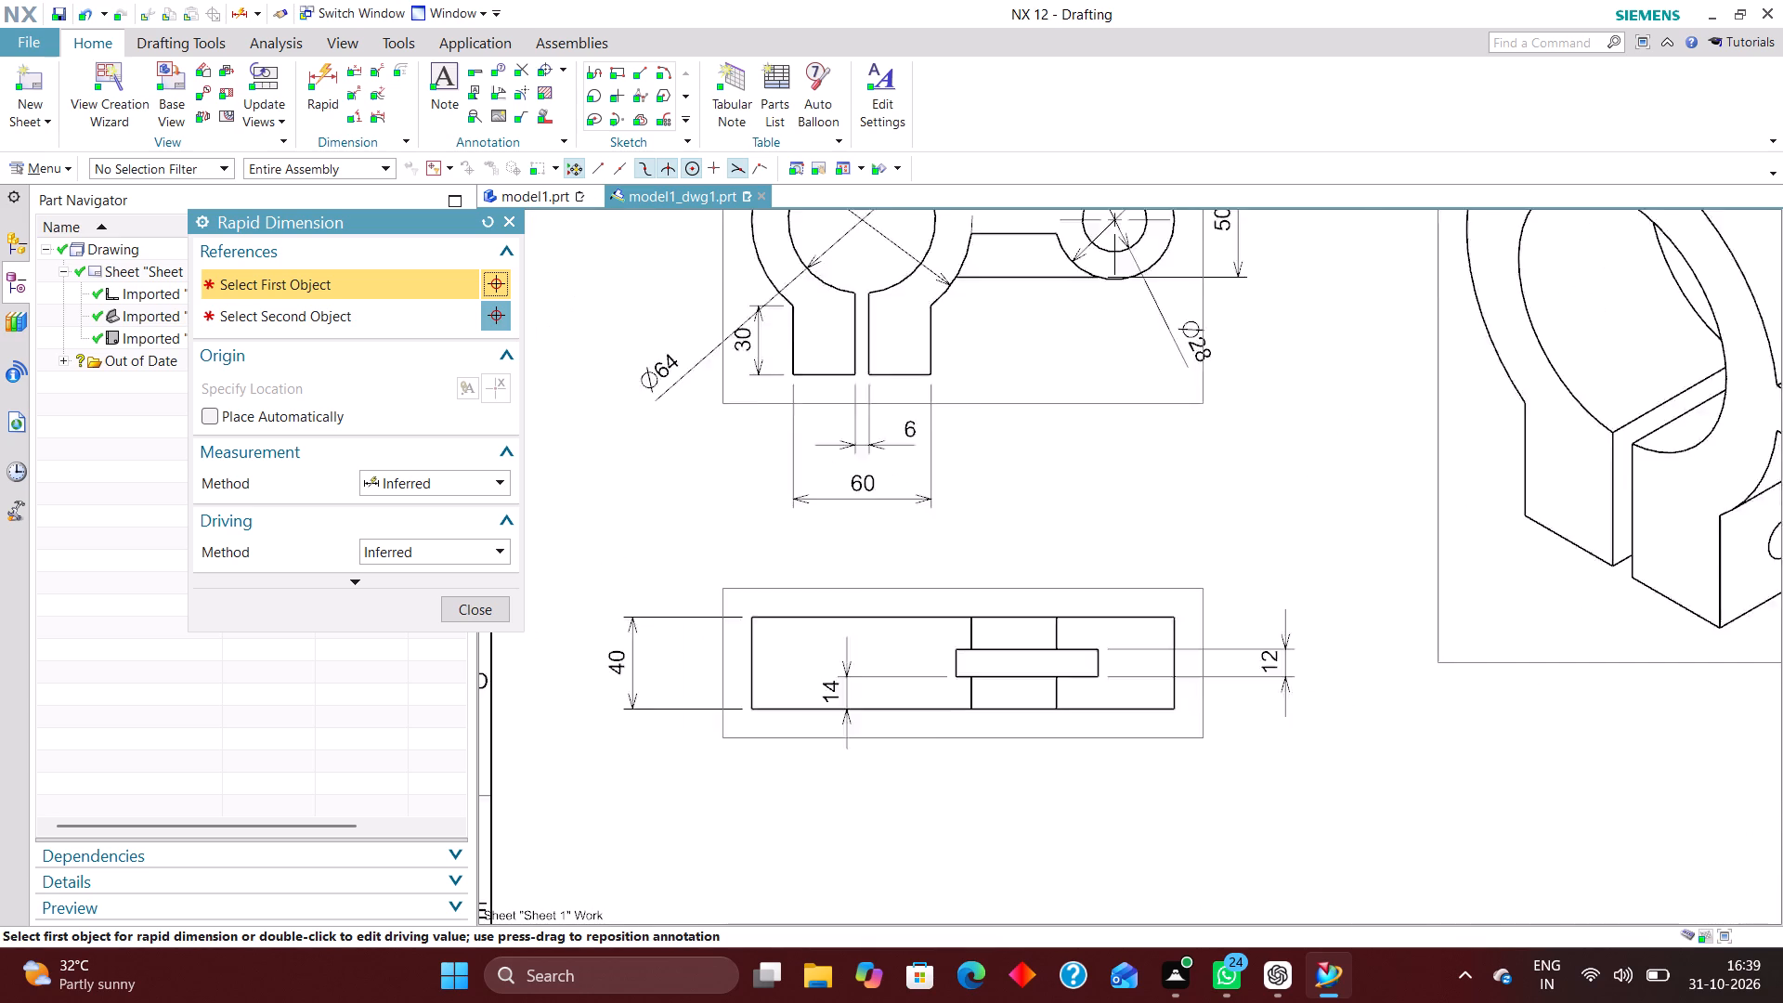
pyautogui.scroll(-1, 1038, 595)
pyautogui.scroll(-1, 1016, 516)
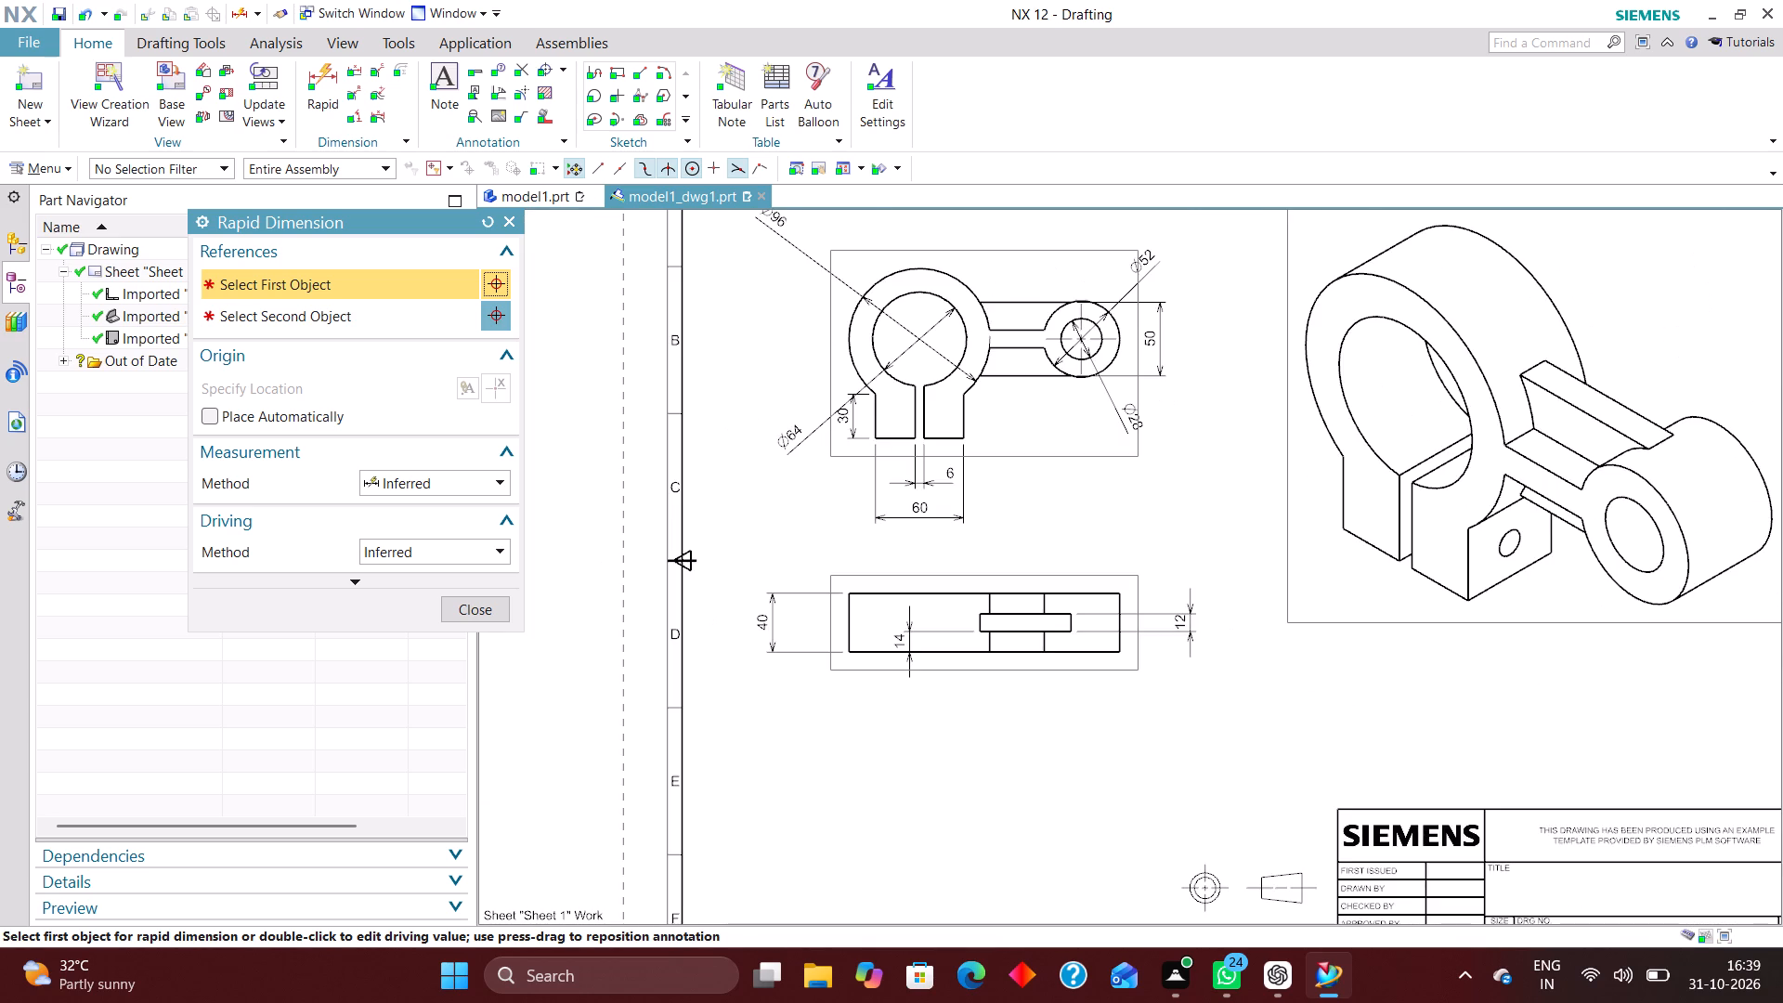
pyautogui.scroll(2, 1020, 447)
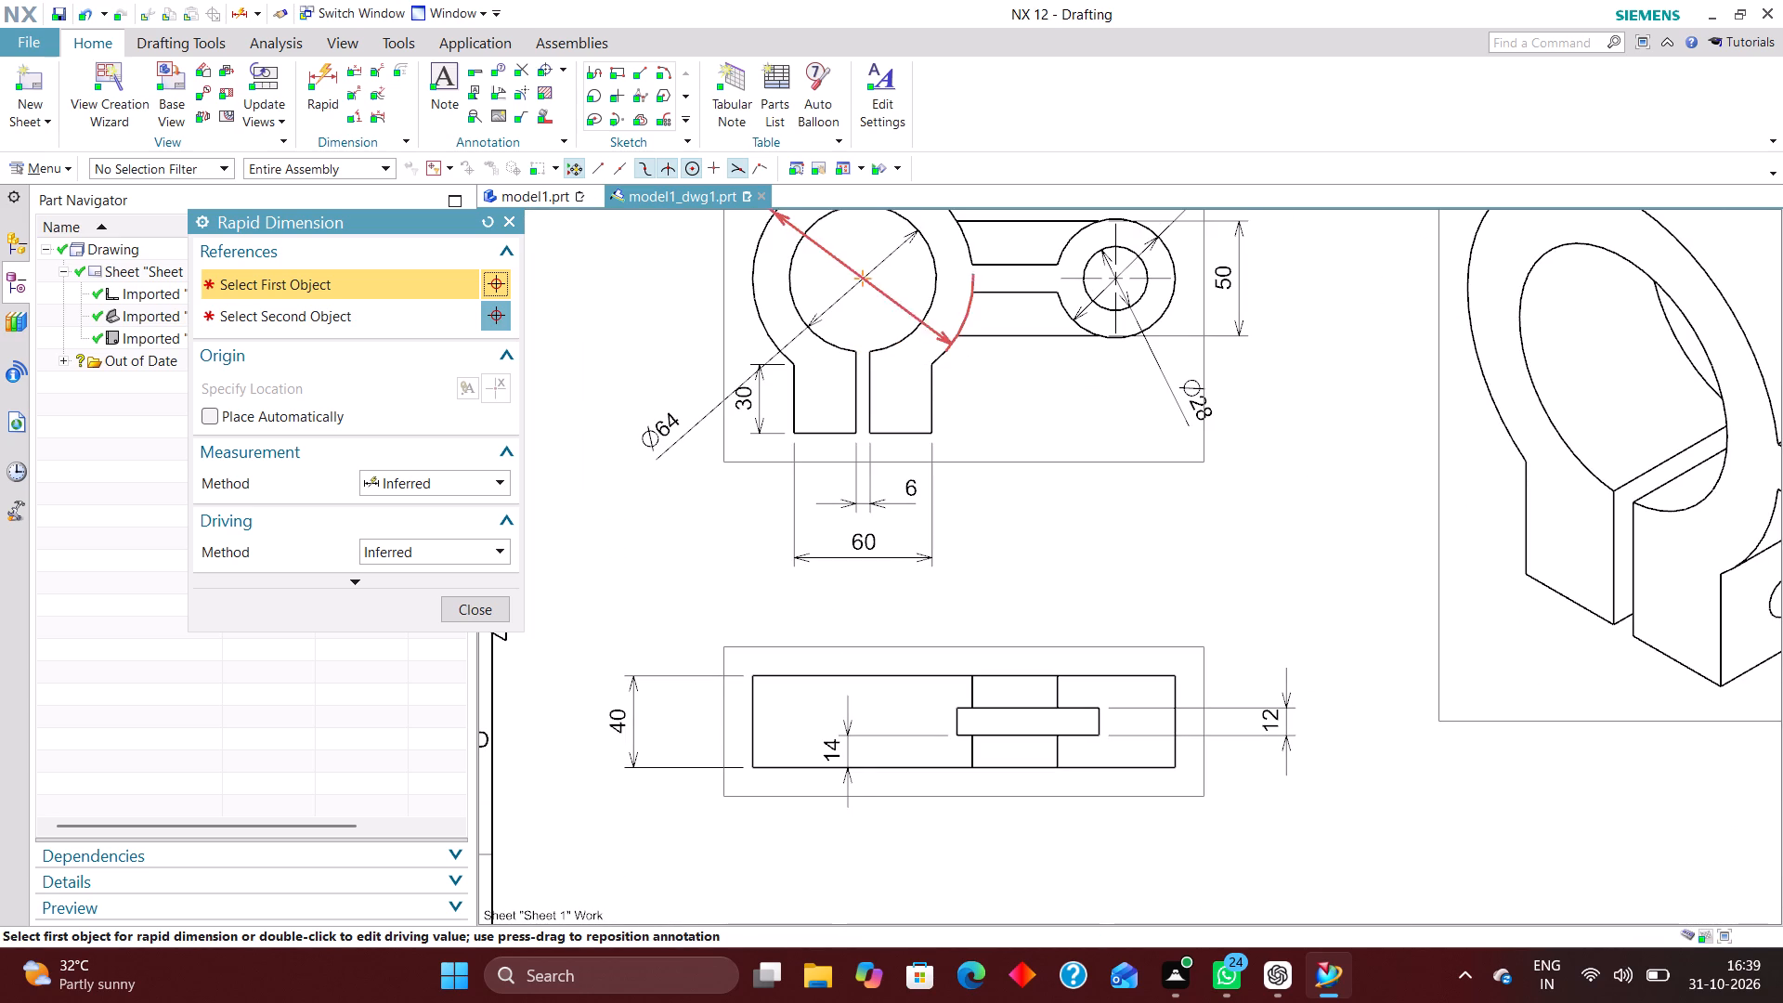
pyautogui.click(864, 283)
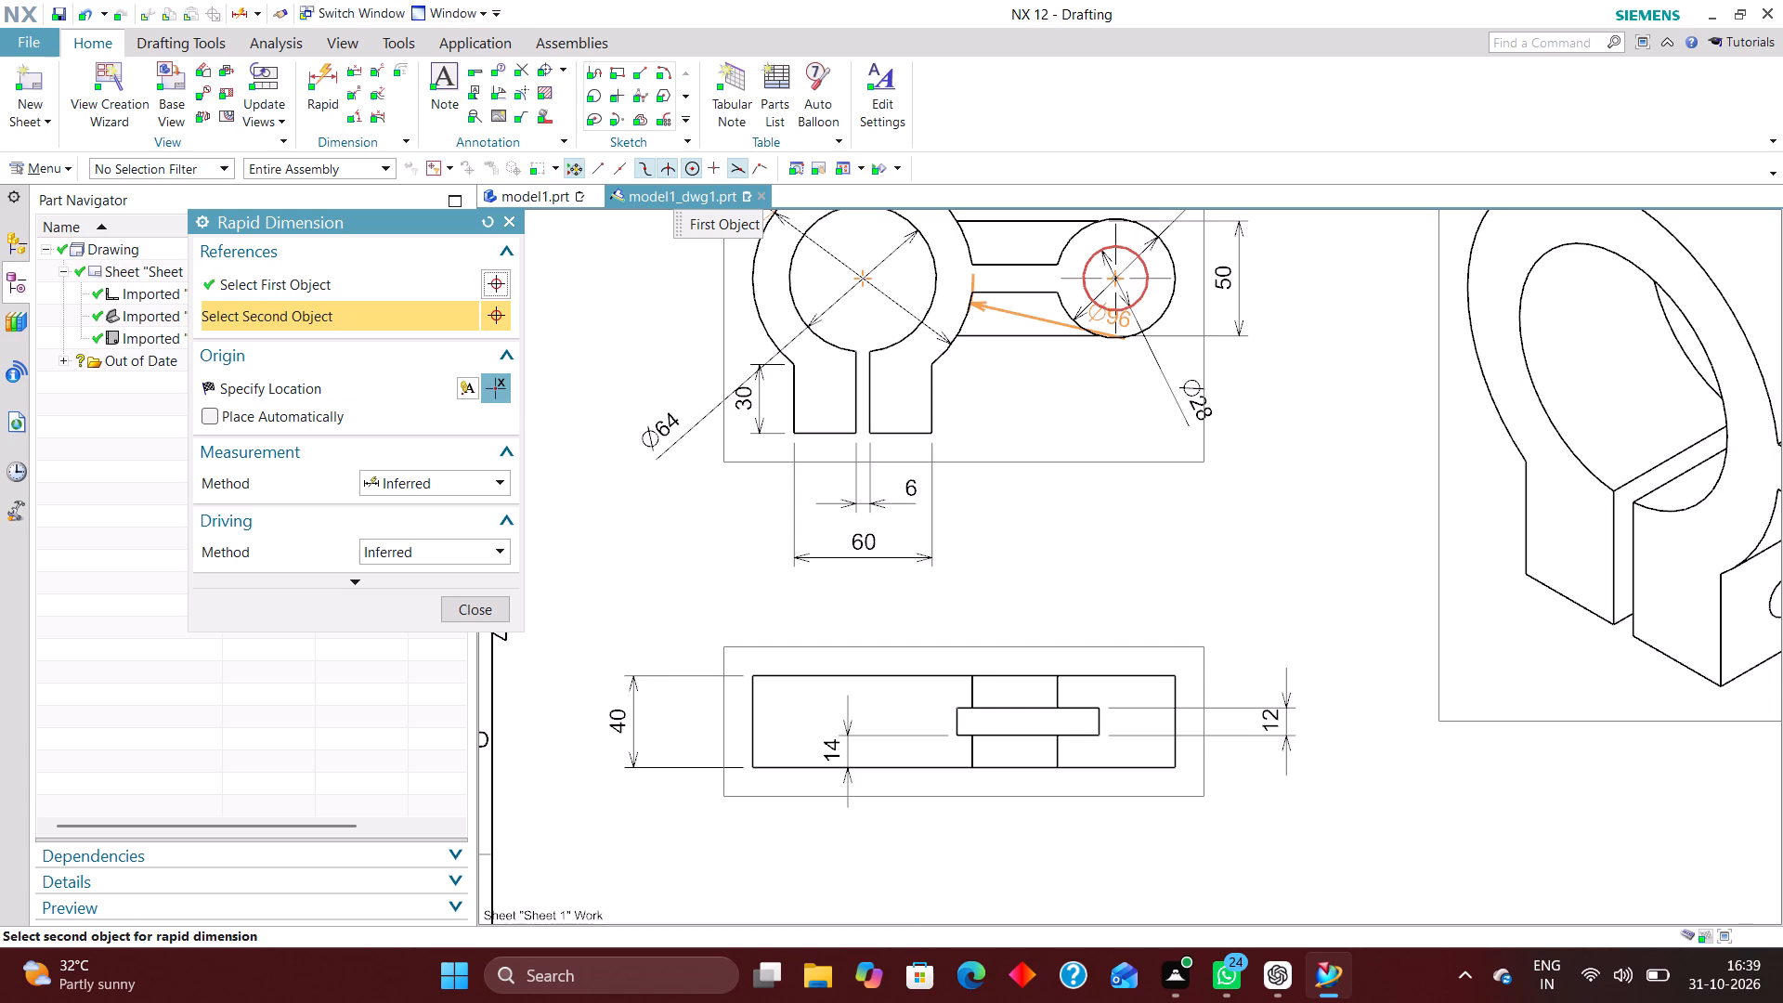
pyautogui.click(1114, 323)
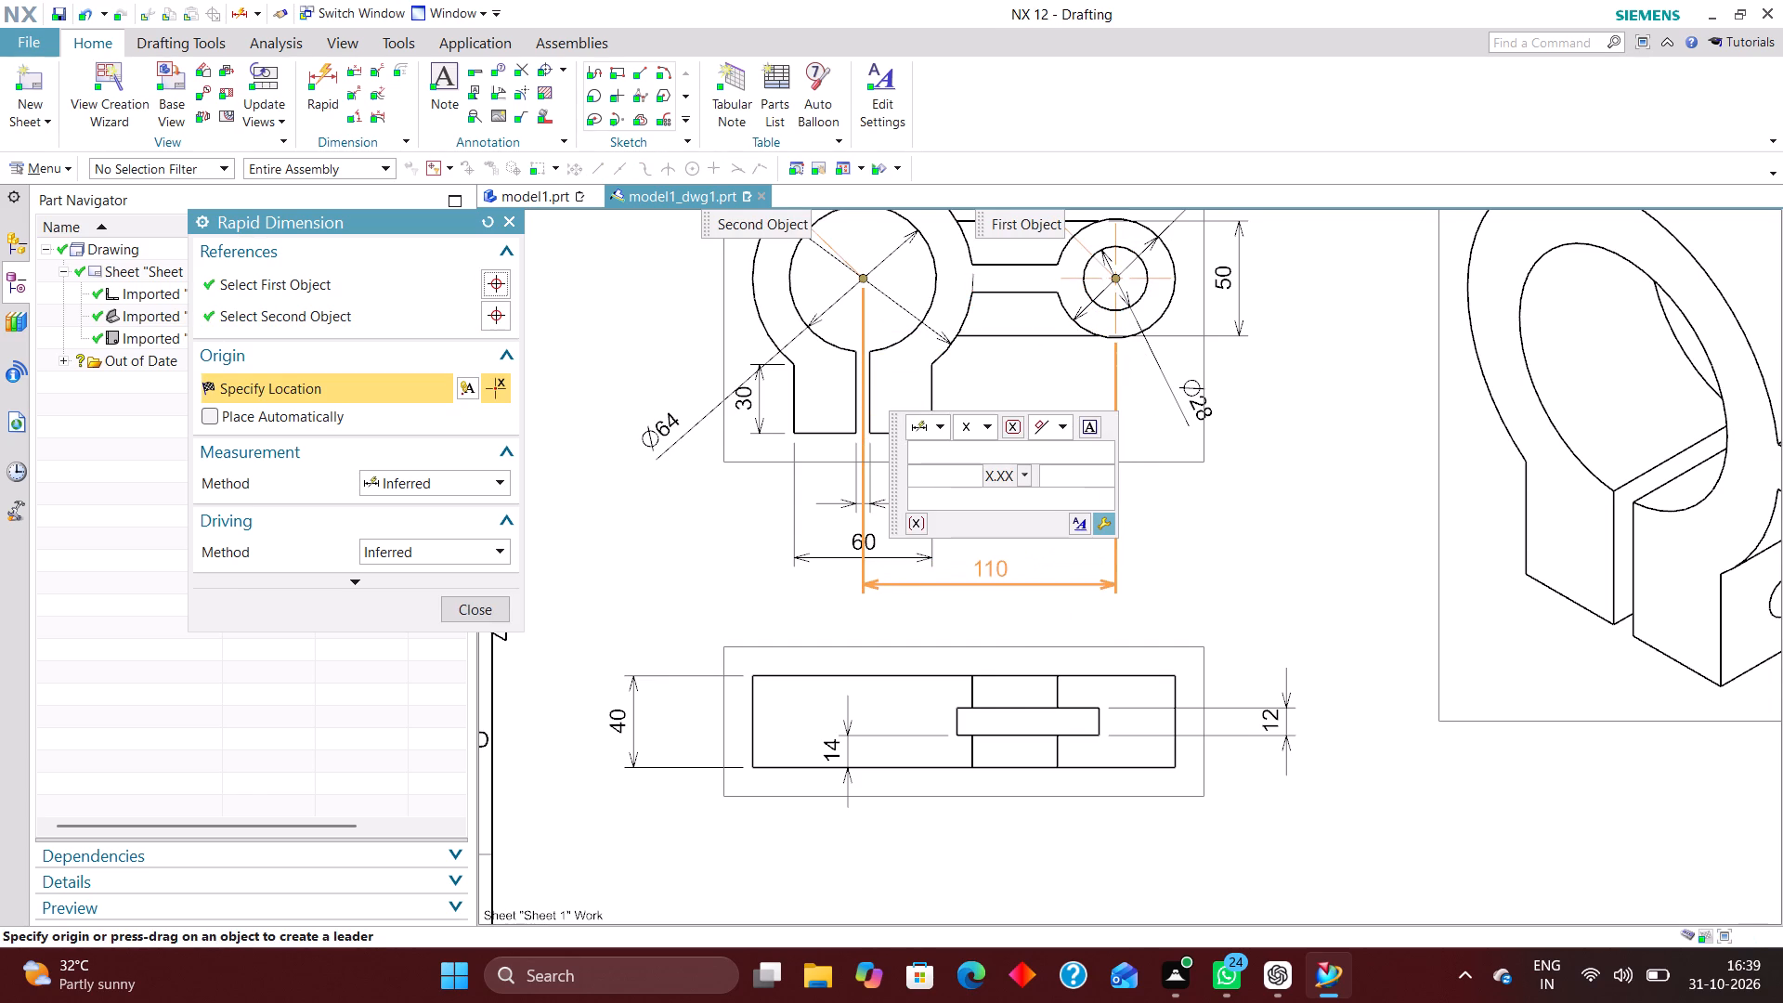
pyautogui.click(1013, 568)
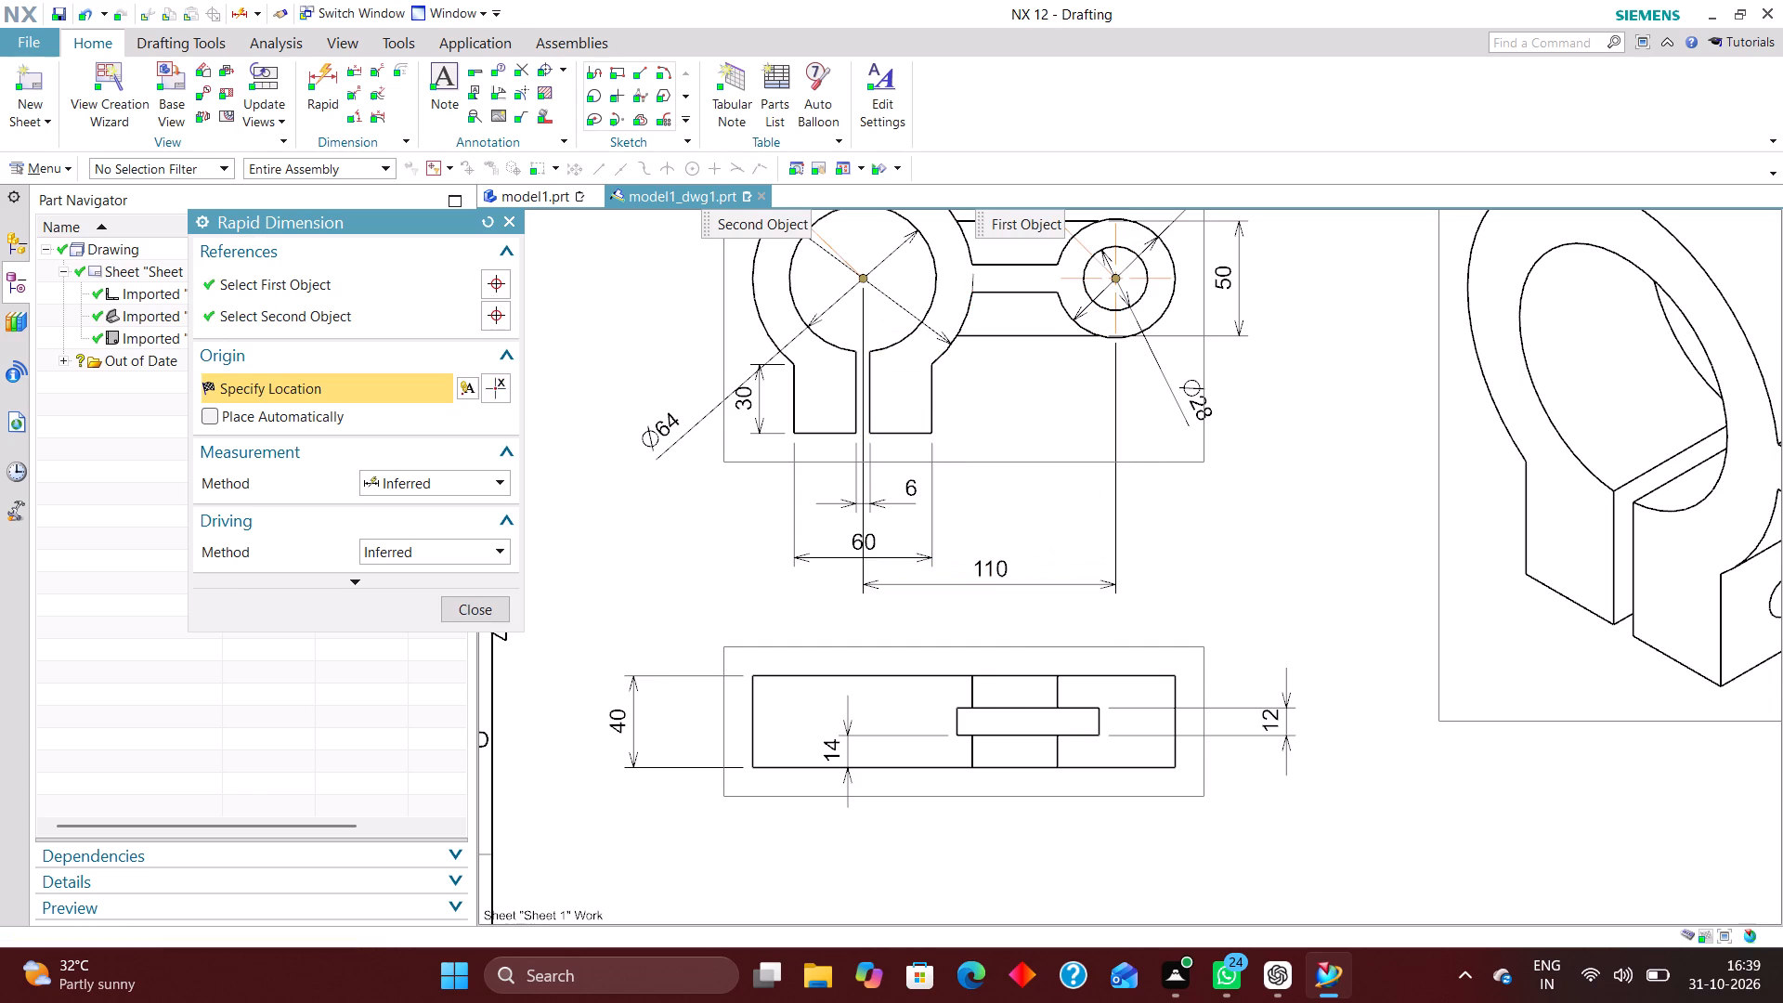
pyautogui.click(473, 602)
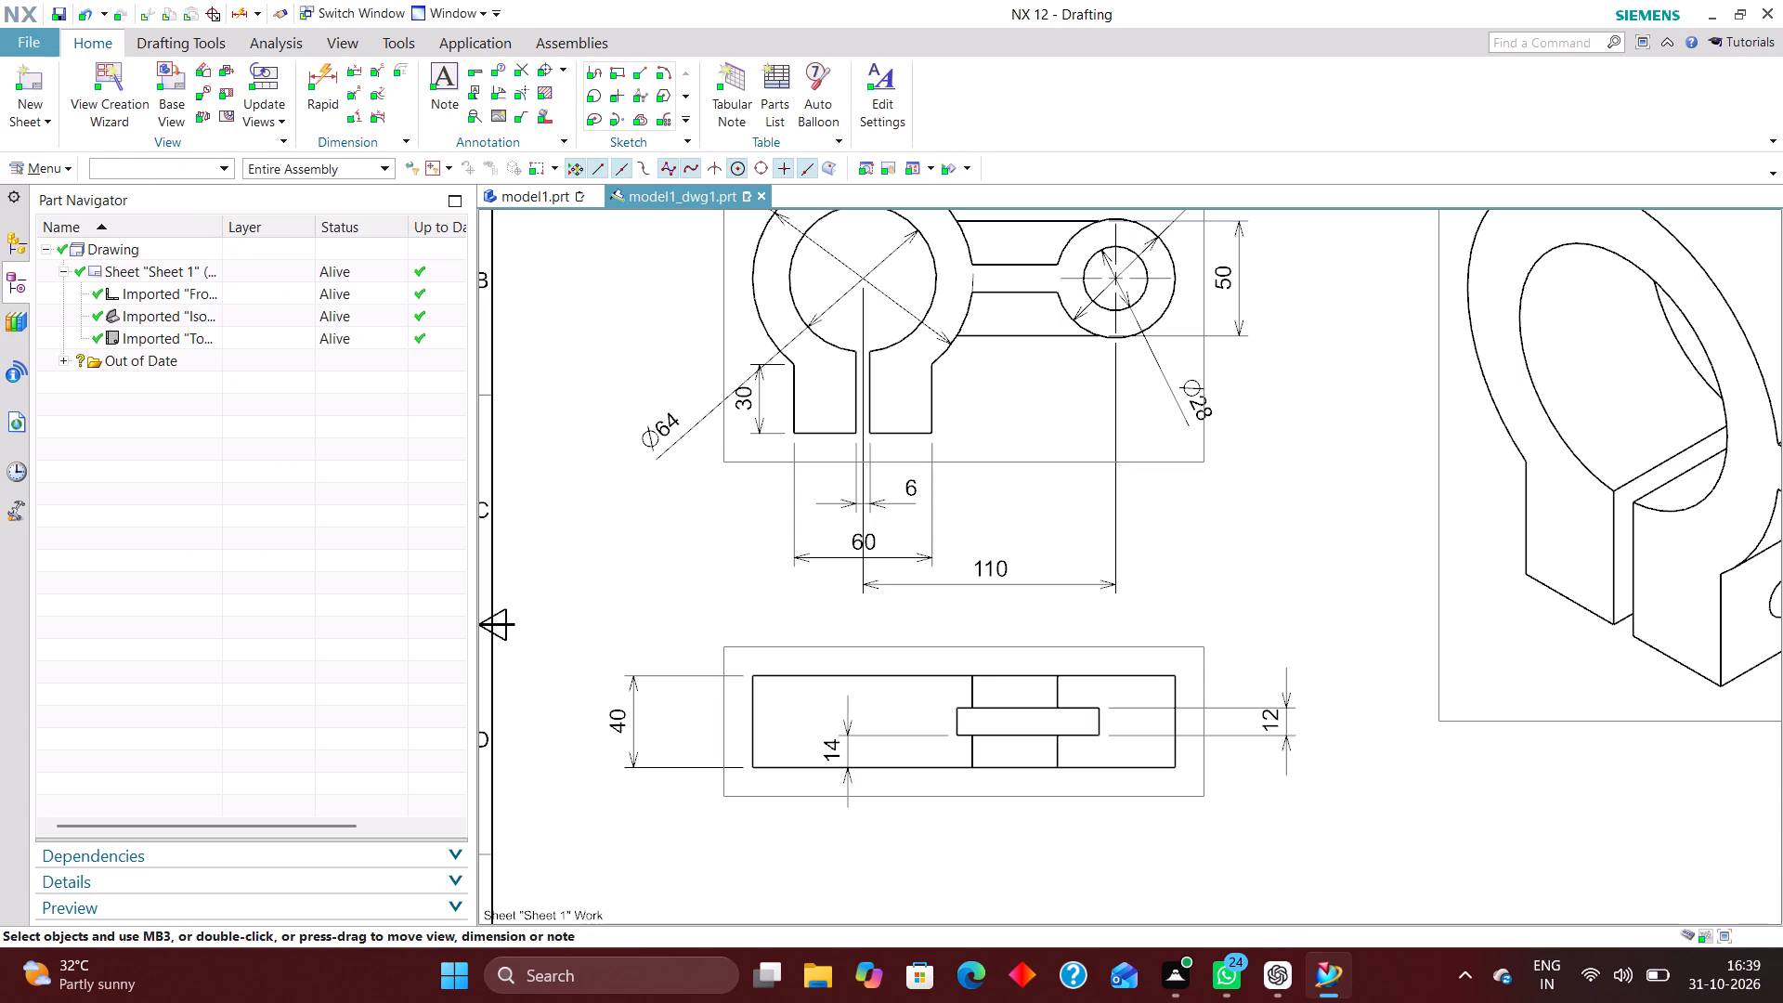
# Move the clamp slot's 6 mm width dimension up so it sits across the slot between the lugs in the Front view.
pyautogui.scroll(4, 877, 486)
pyautogui.scroll(-2, 878, 518)
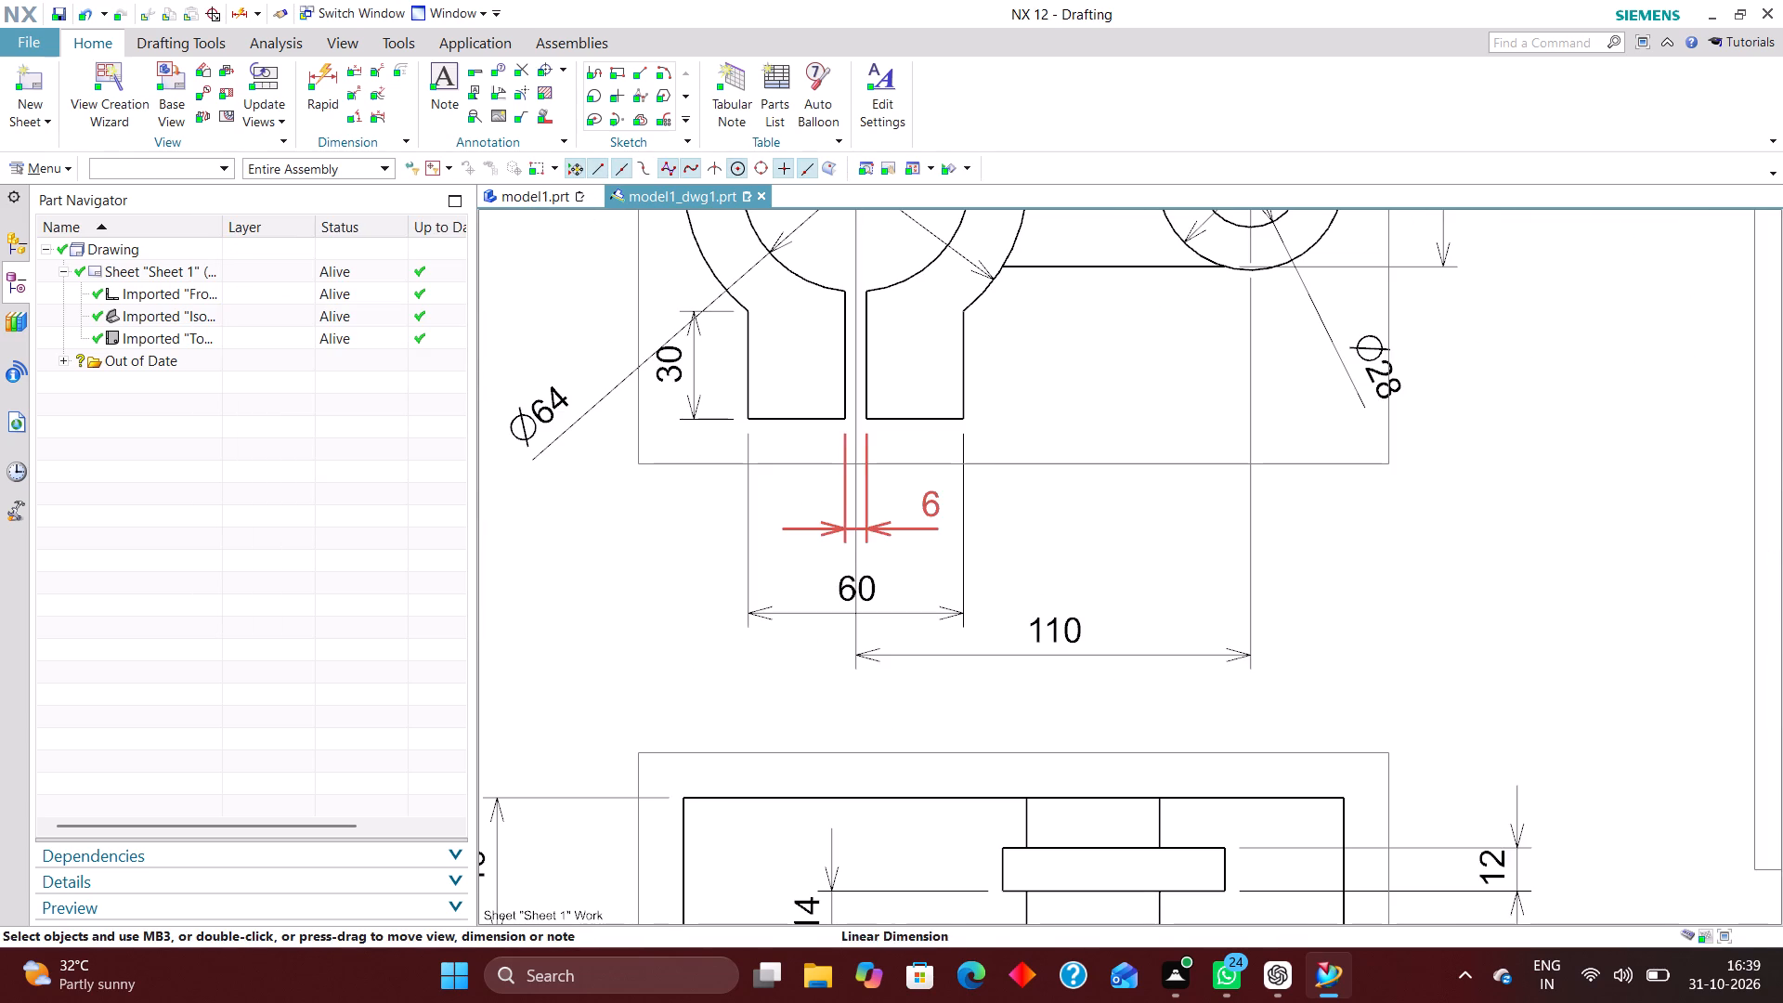
pyautogui.moveTo(883, 529); pyautogui.dragTo(935, 306)
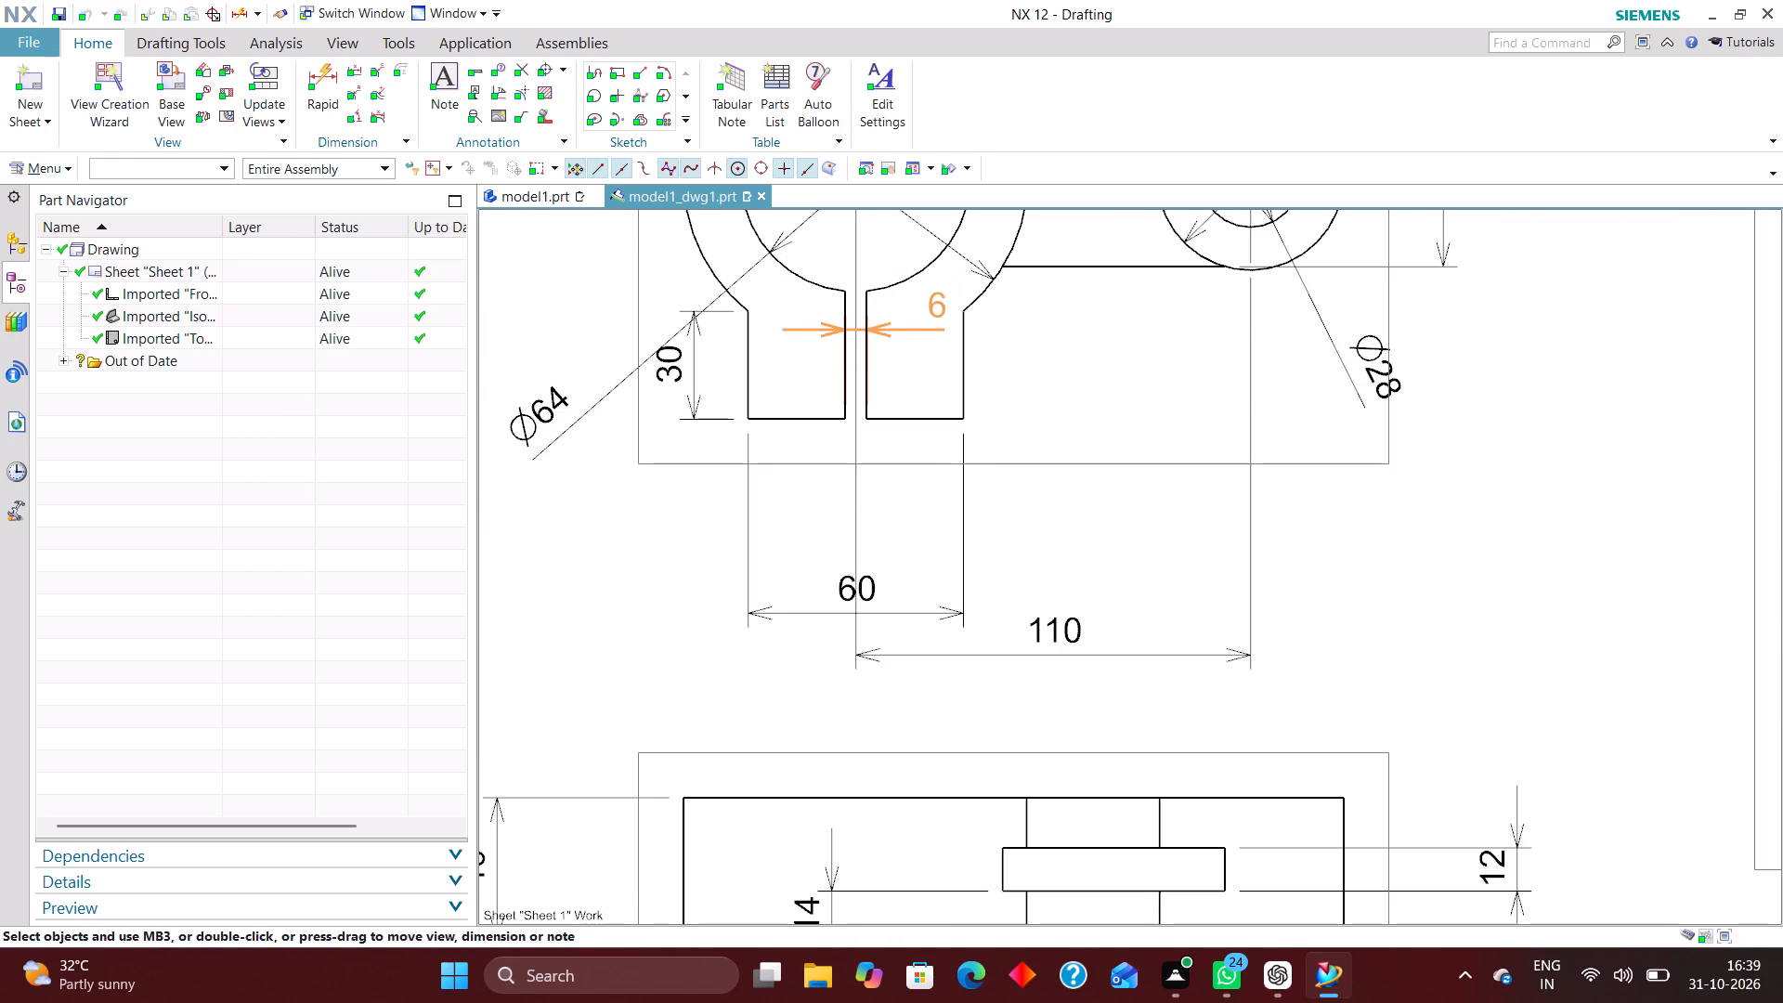
pyautogui.moveTo(935, 306); pyautogui.dragTo(942, 323)
# Move the Top view straight down on the sheet to widen the gap below the Front view's dimensions.
pyautogui.scroll(-3, 900, 449)
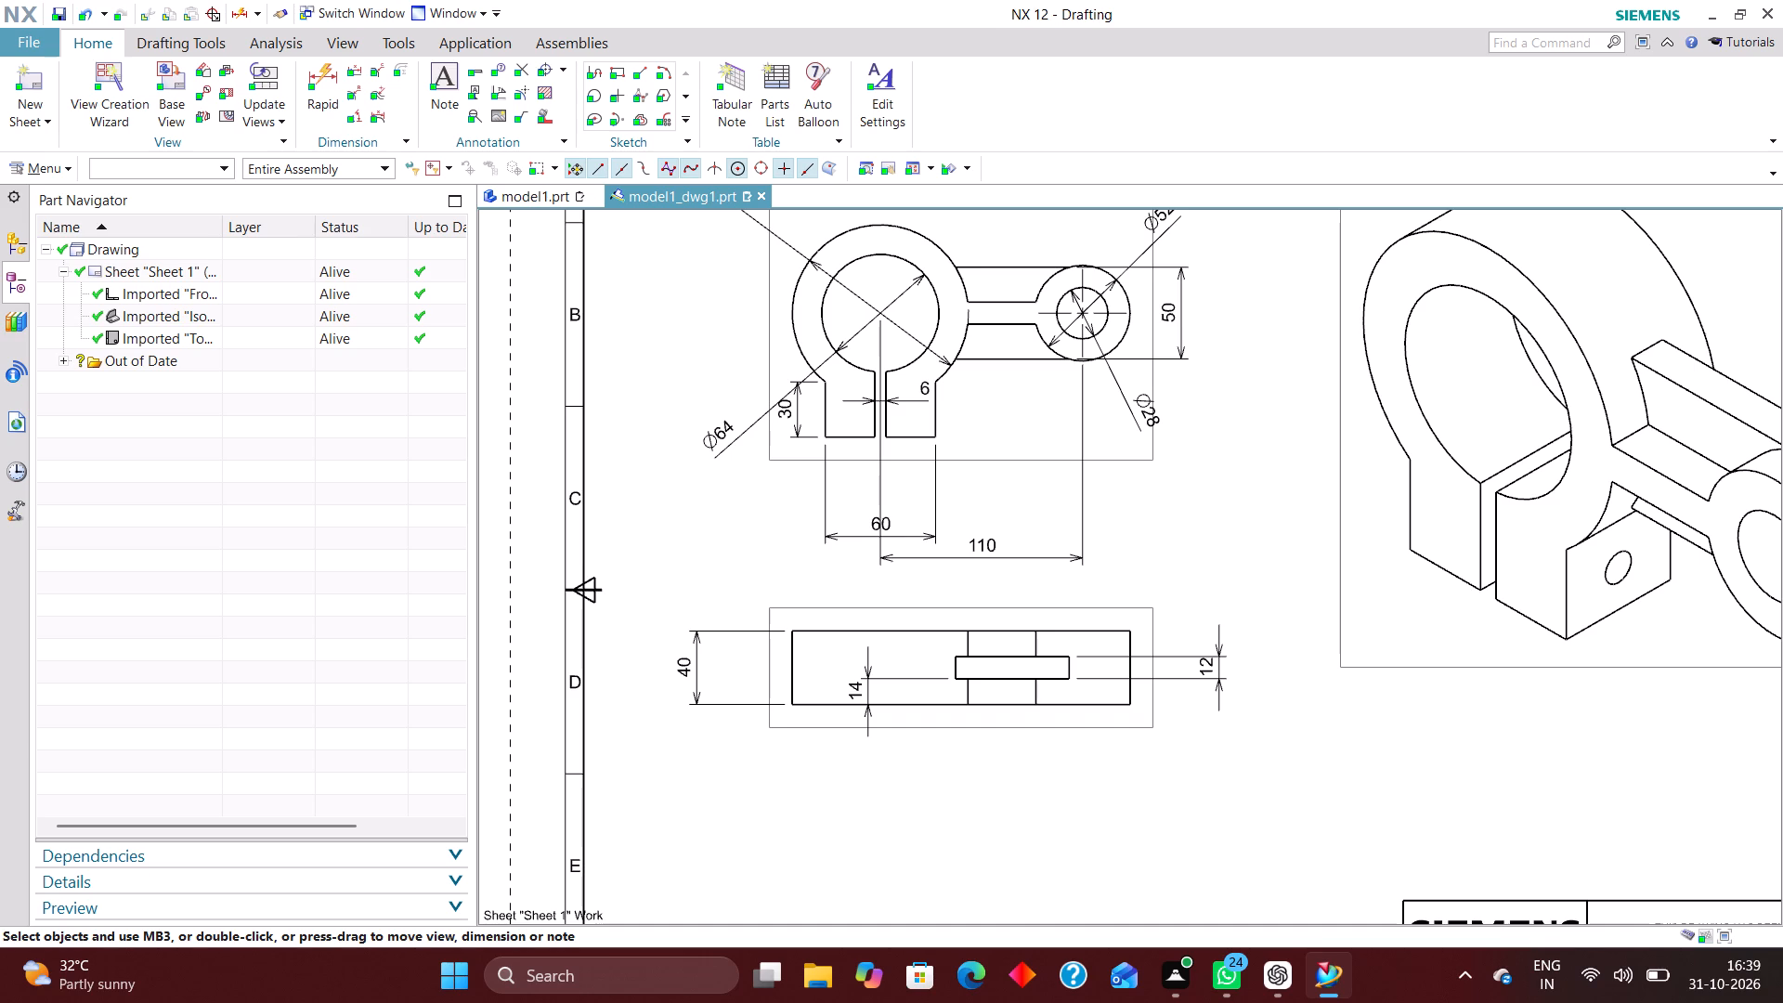
pyautogui.scroll(-4, 1087, 475)
pyautogui.scroll(3, 1124, 504)
pyautogui.scroll(-2, 1092, 537)
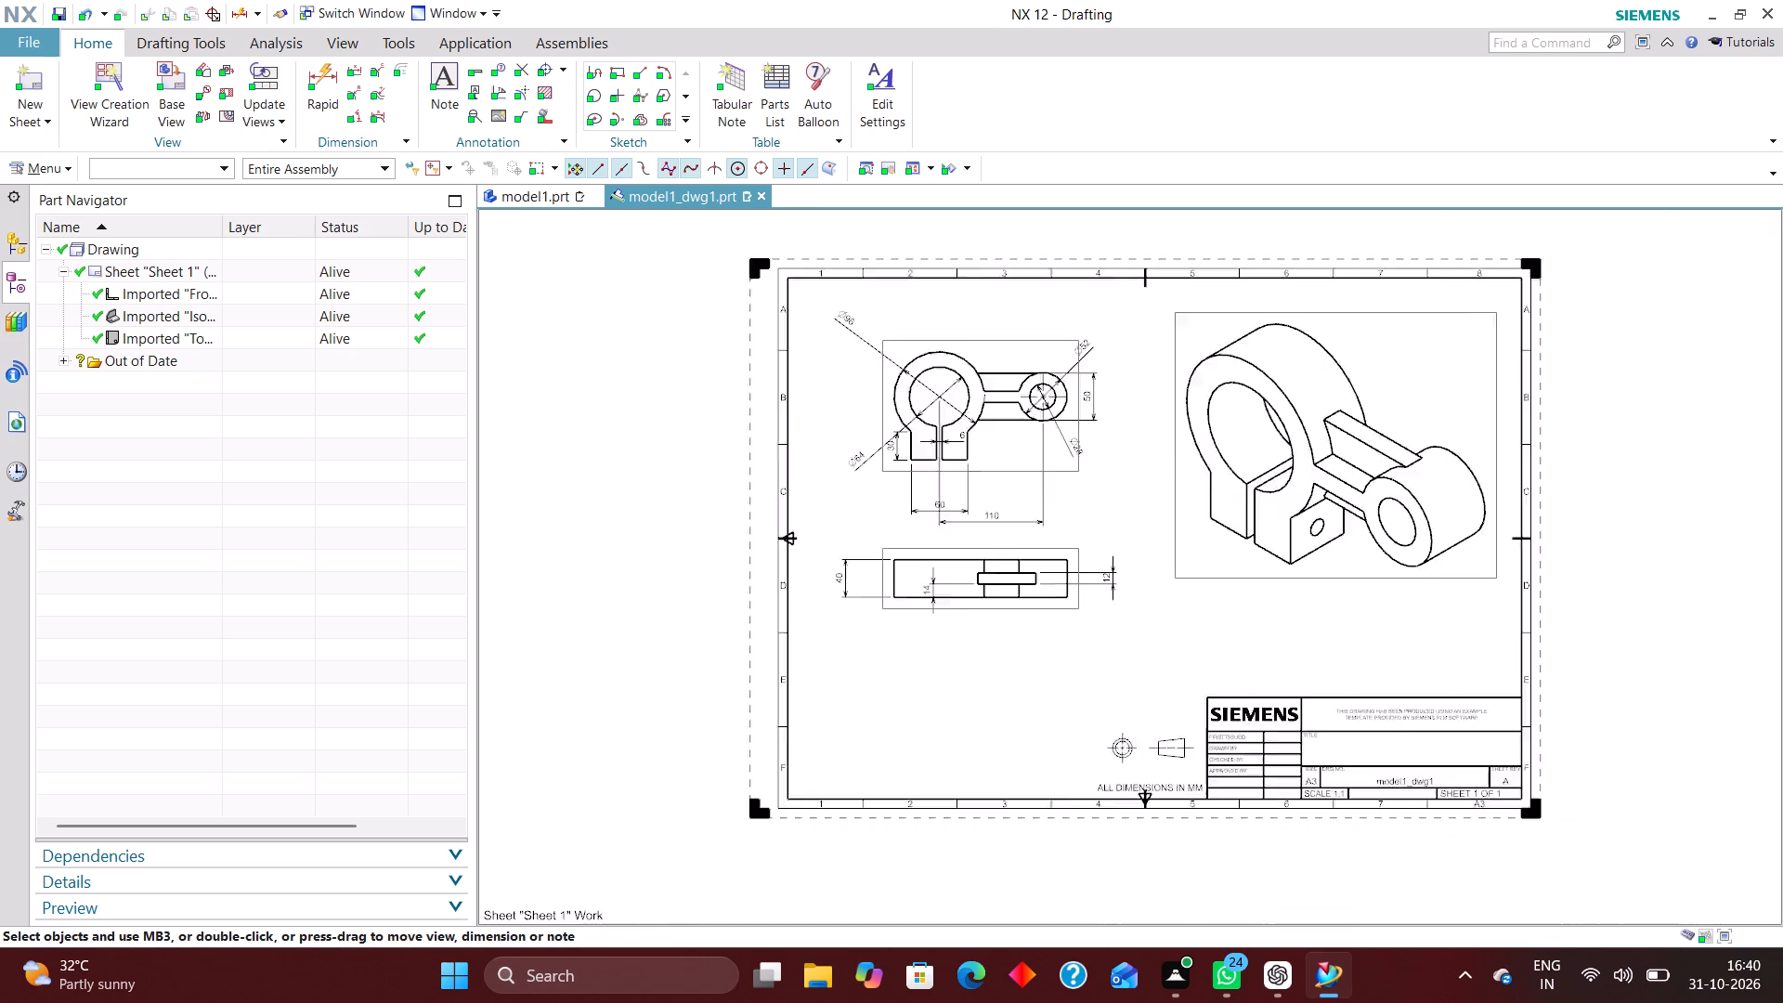
pyautogui.scroll(-1, 1092, 554)
pyautogui.scroll(4, 1140, 438)
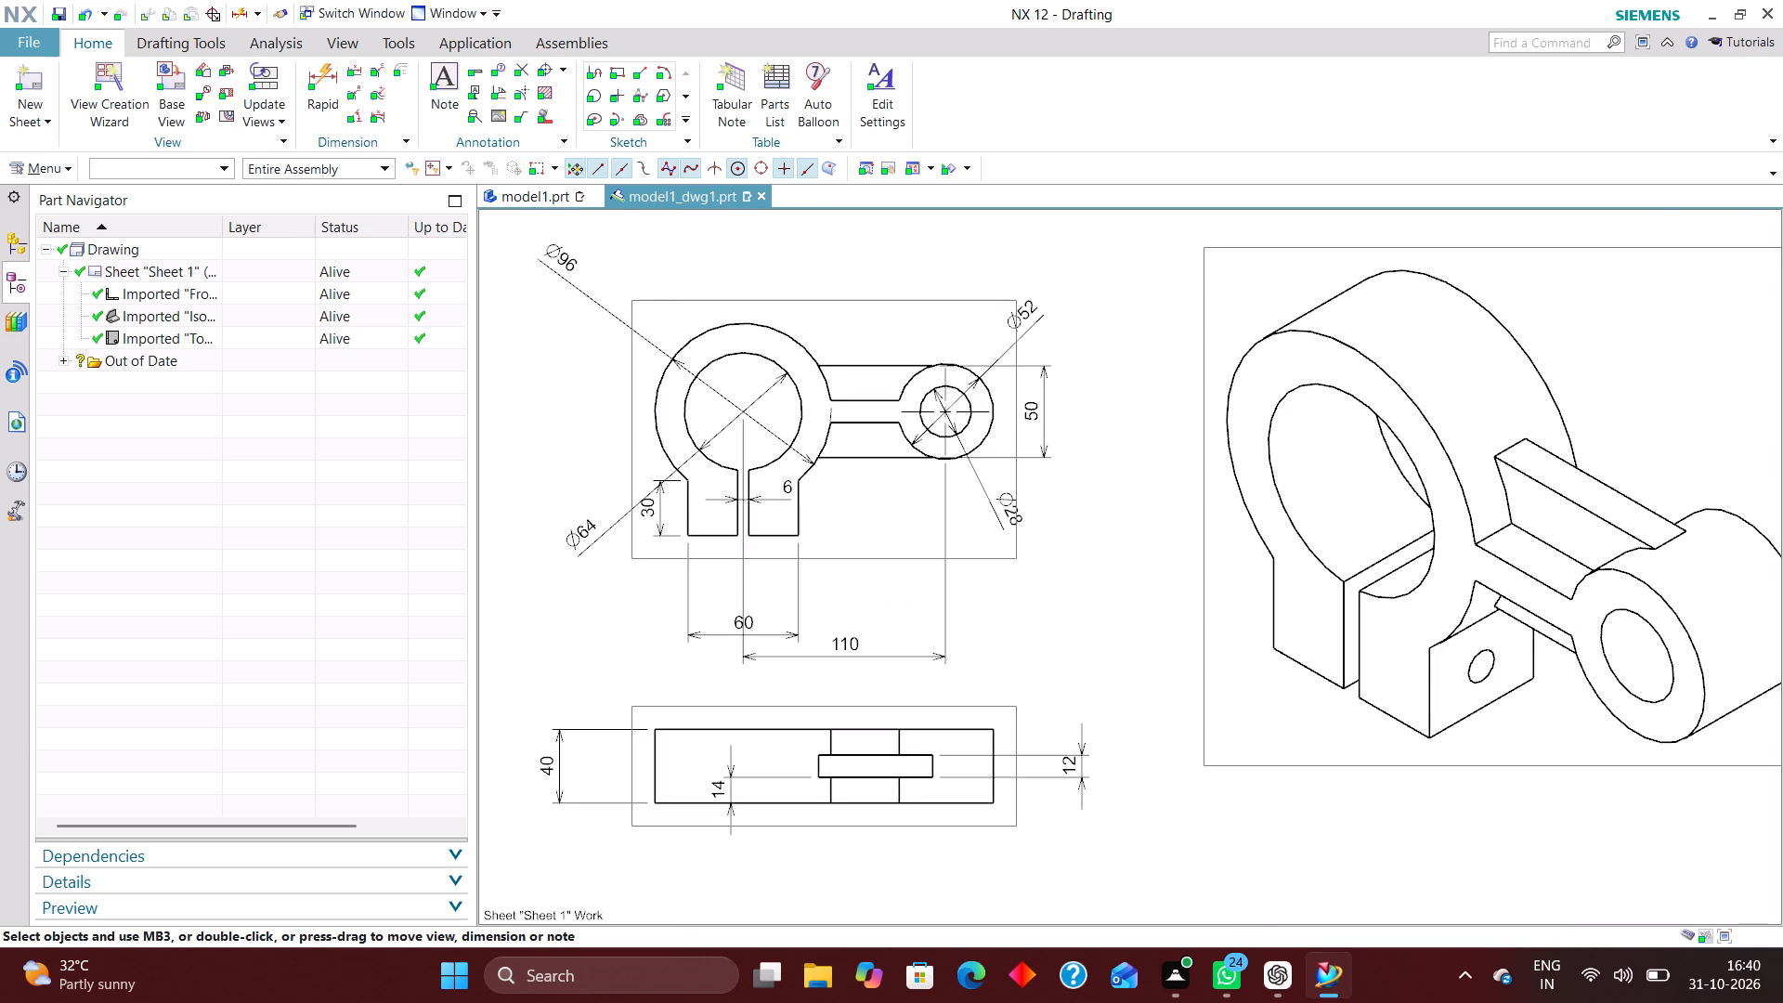
pyautogui.moveTo(1133, 405); pyautogui.dragTo(1051, 543, button='right')
pyautogui.scroll(4, 1006, 675)
pyautogui.moveTo(1094, 637); pyautogui.dragTo(1095, 640)
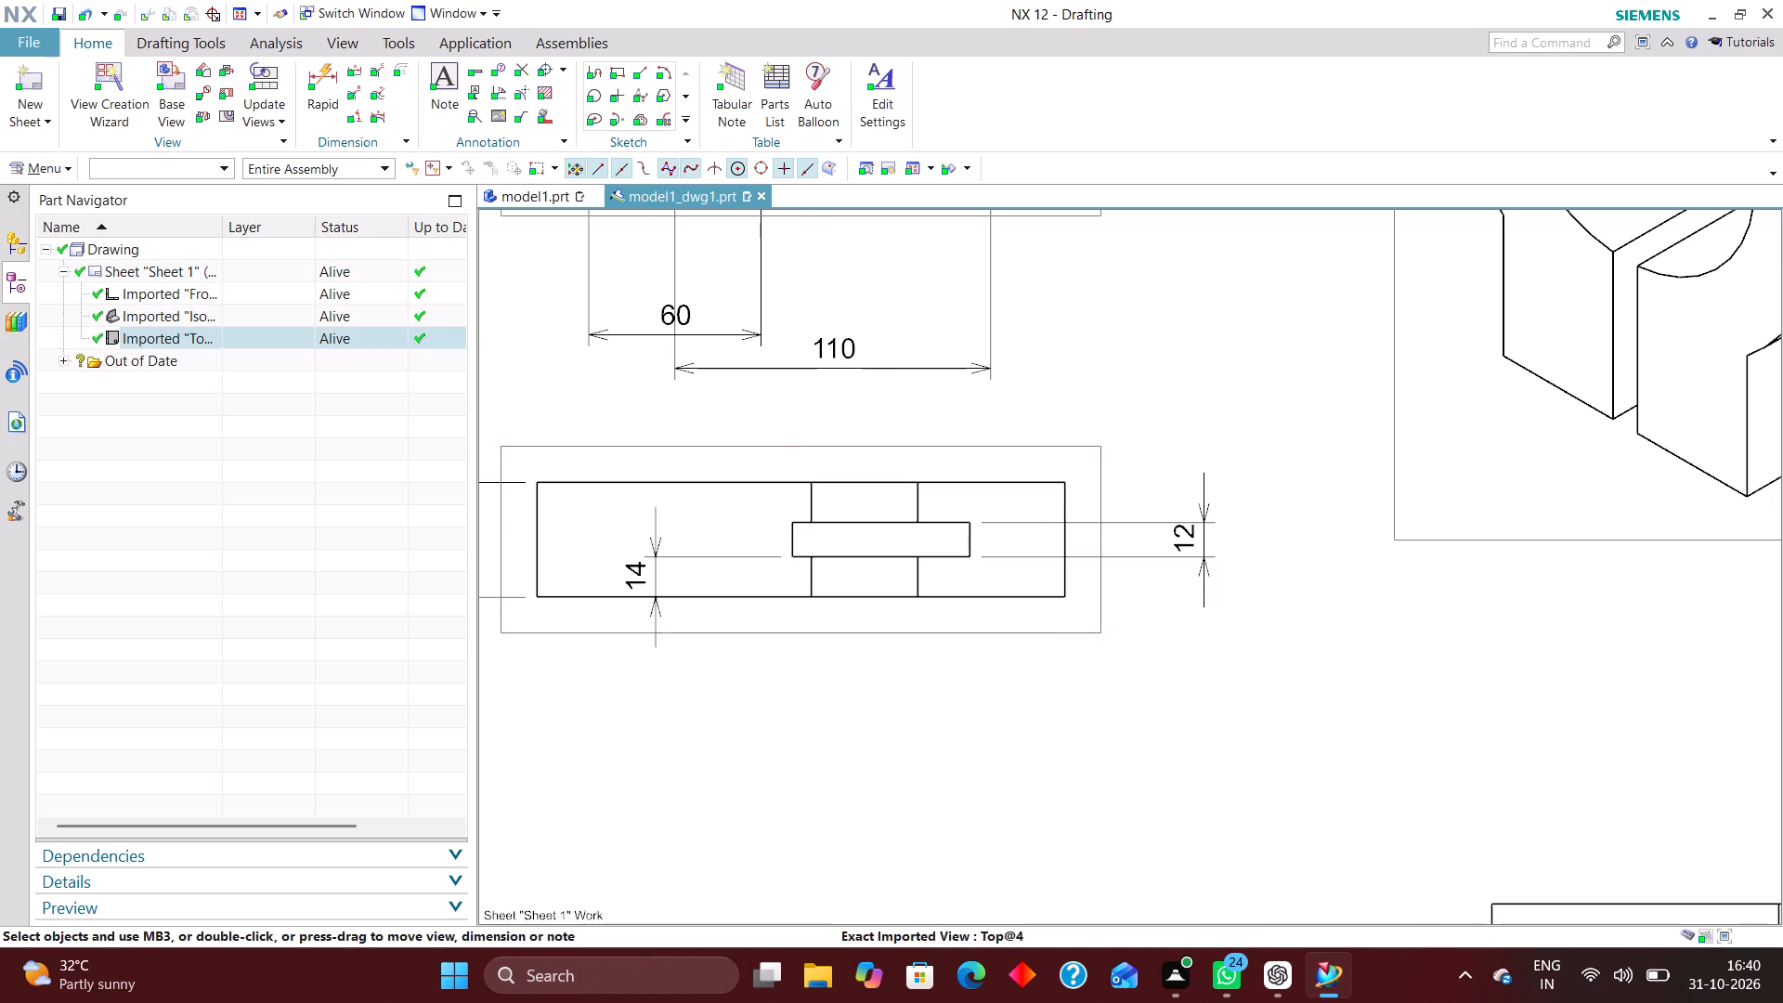
pyautogui.moveTo(1095, 640); pyautogui.dragTo(1100, 726)
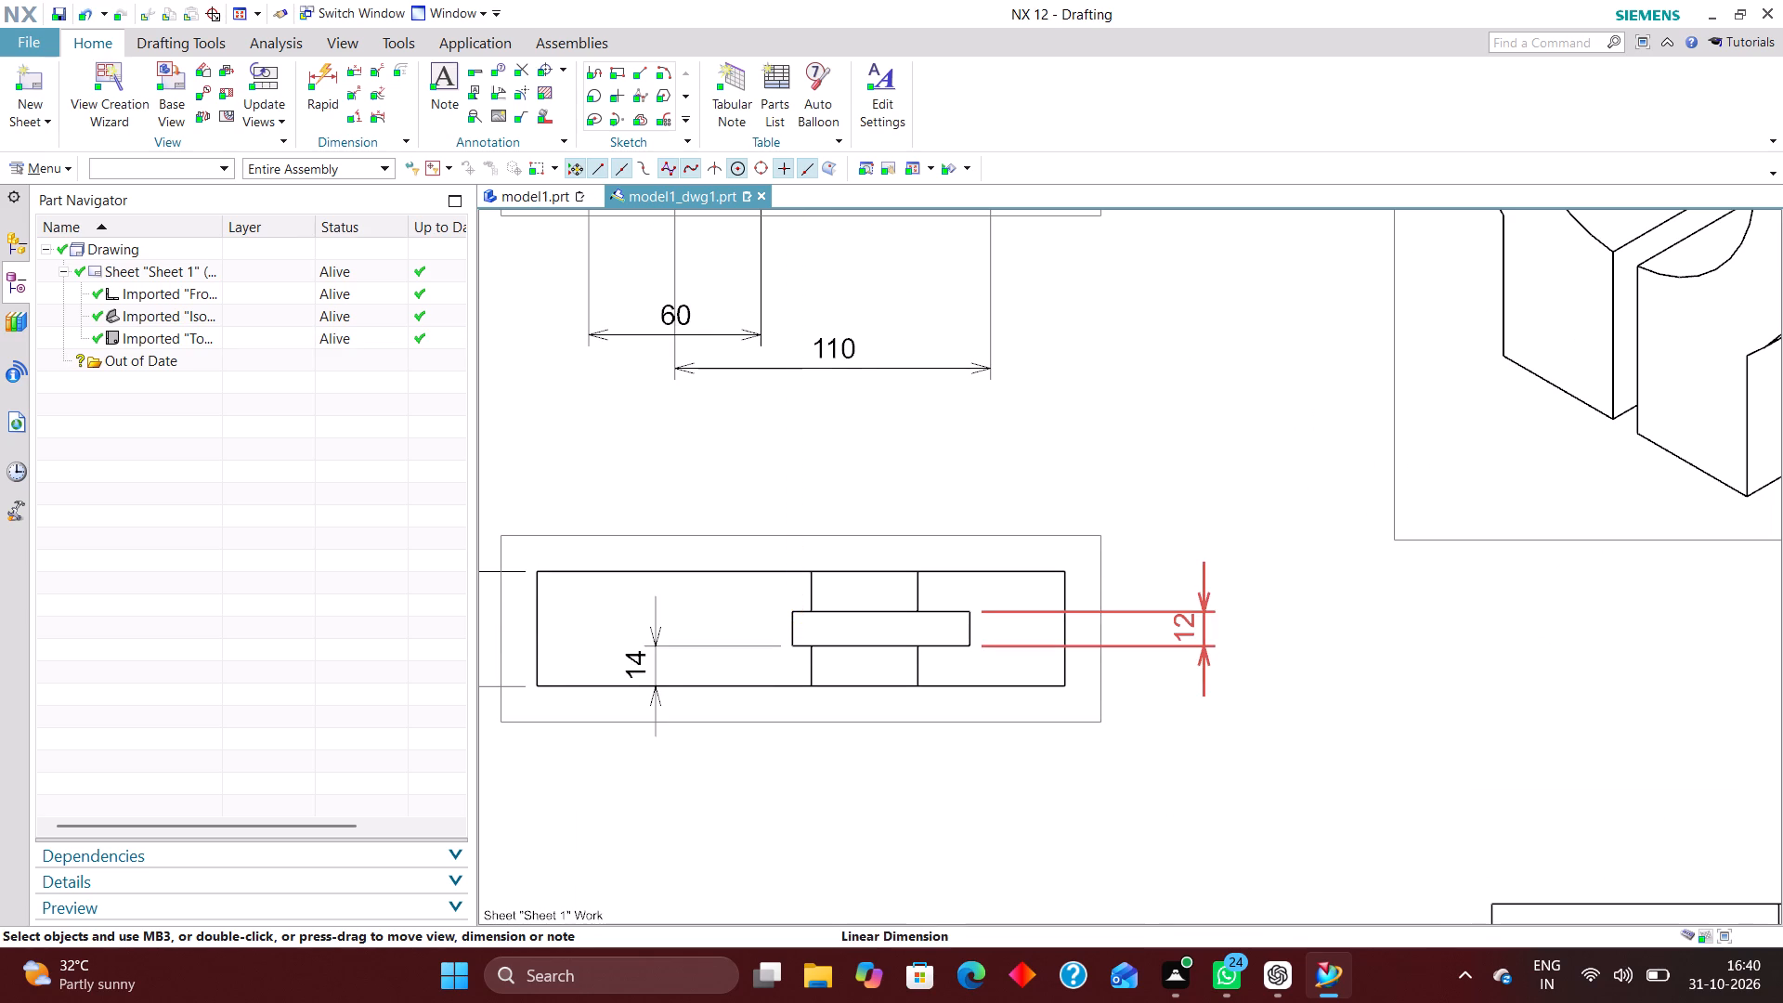
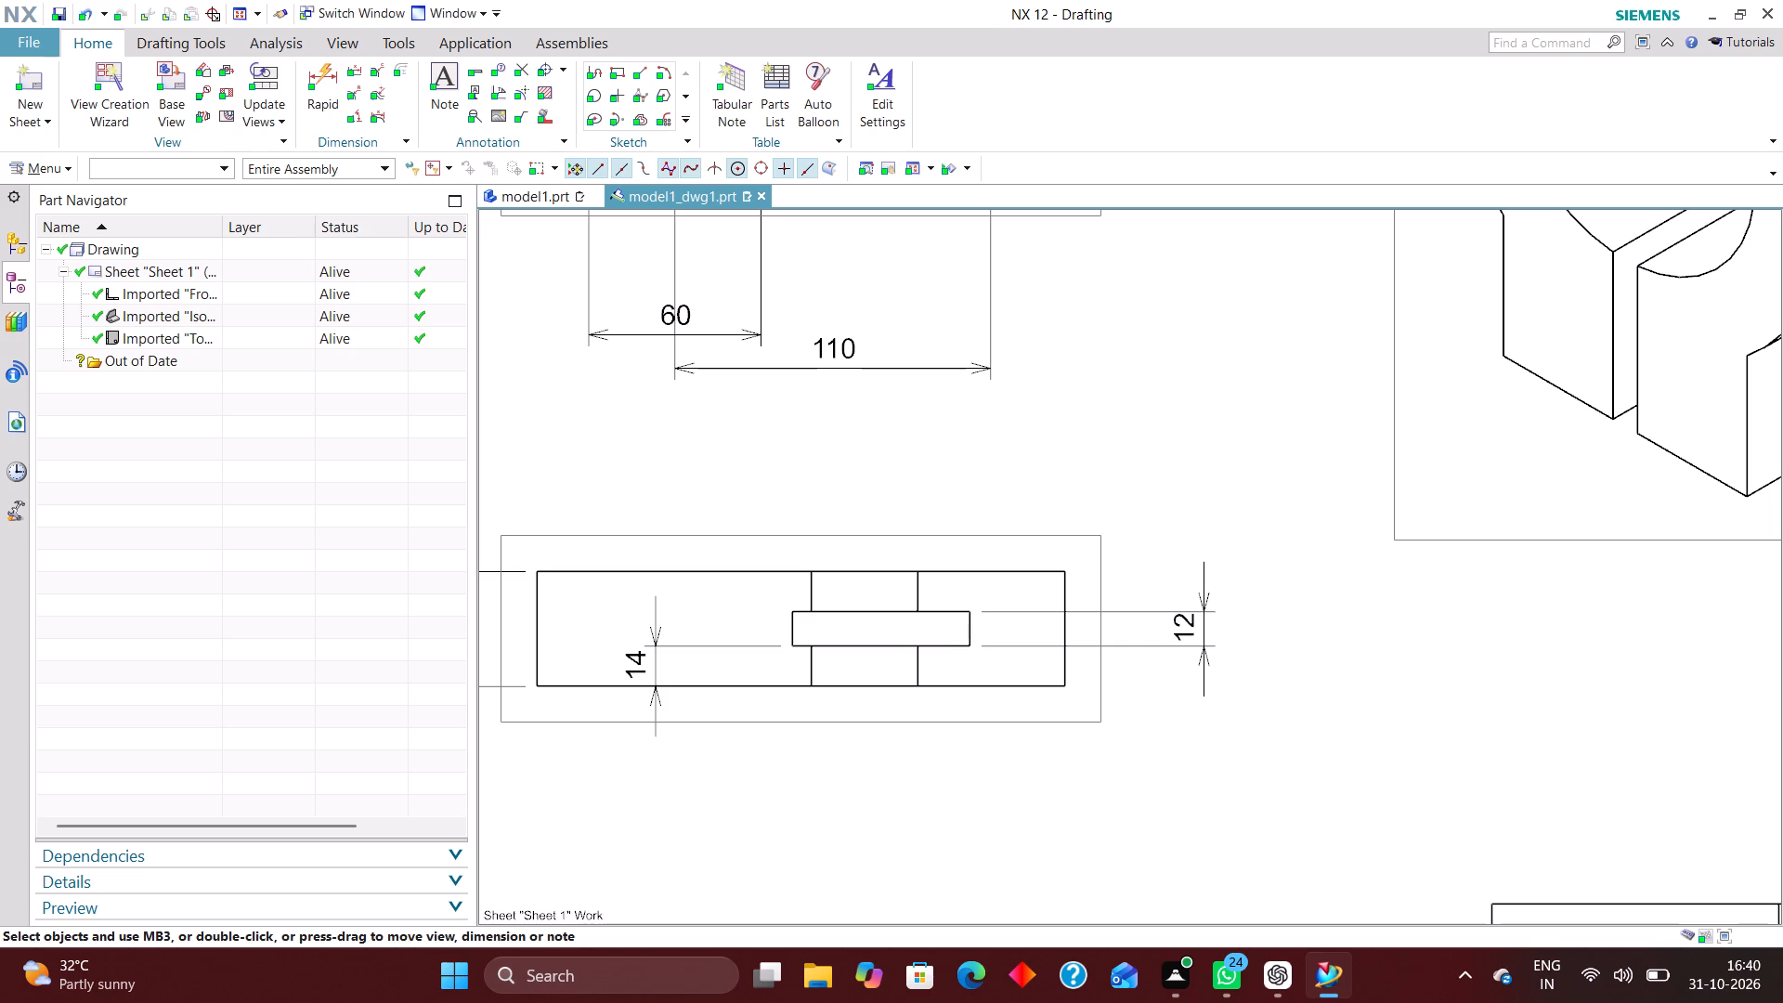
# Swap the two horizontal dimensions below the Front view, moving the 60 mm width down and the 110 mm centre distance up above it.
pyautogui.scroll(-2, 1140, 704)
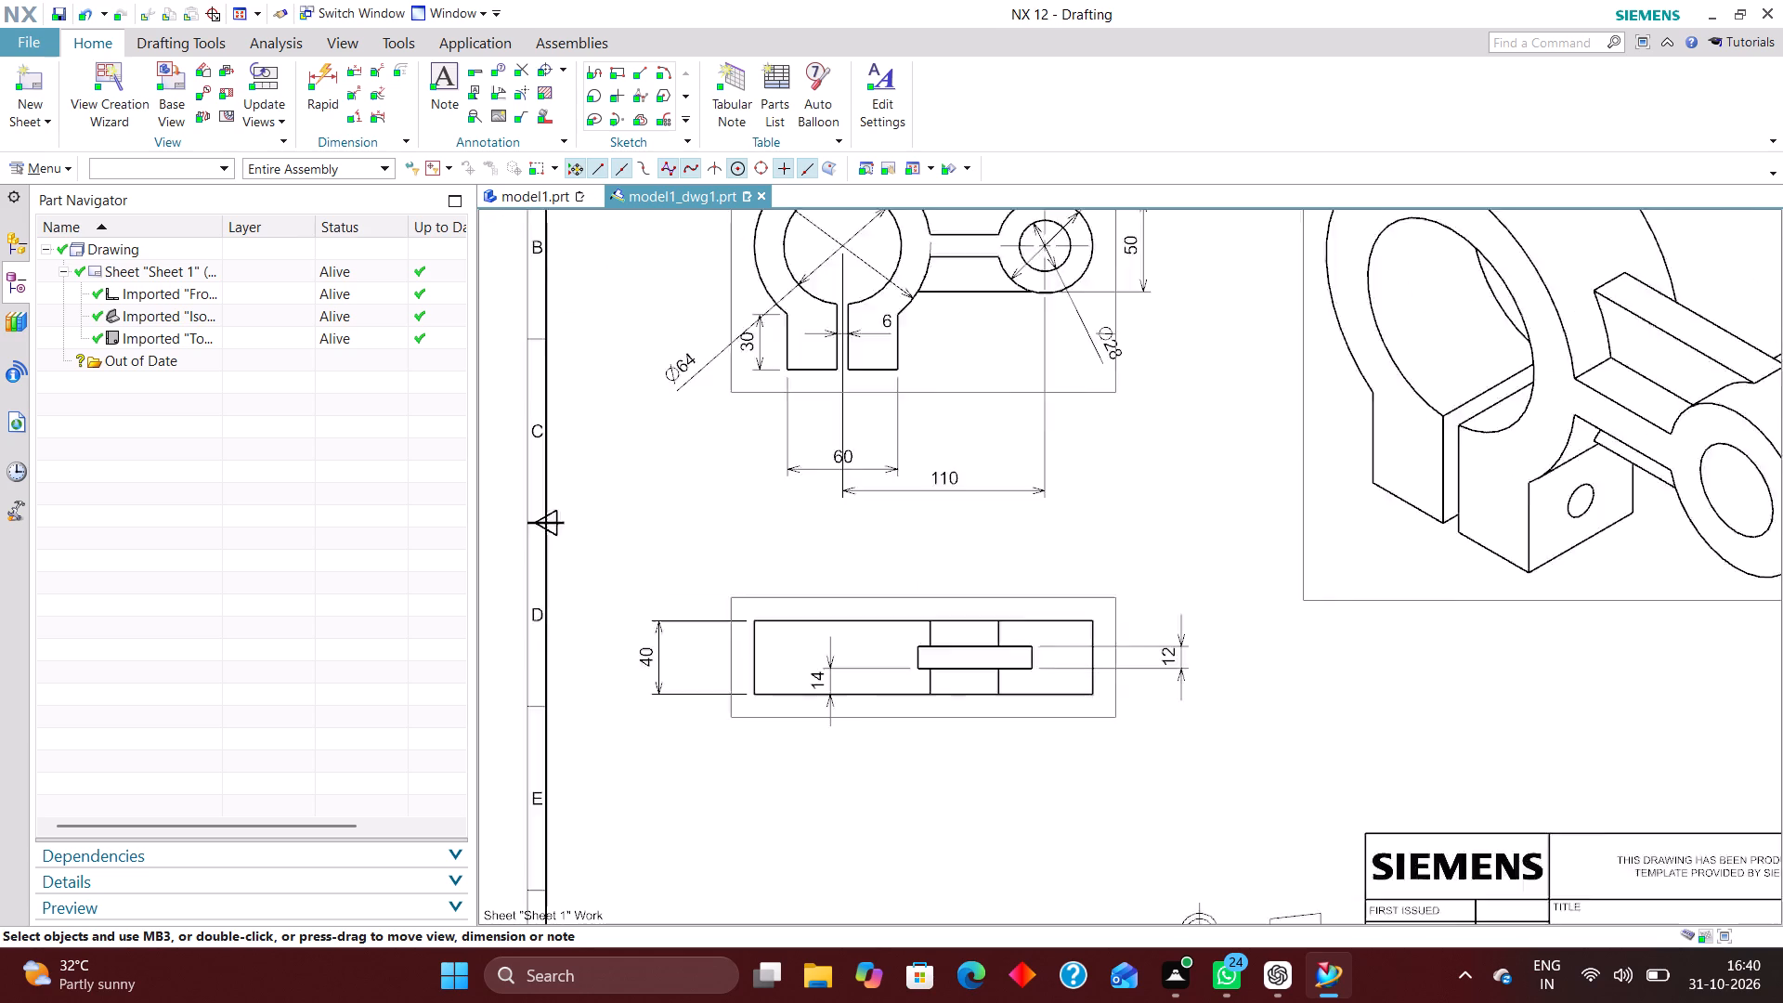
pyautogui.scroll(-1, 1142, 711)
pyautogui.scroll(5, 933, 520)
pyautogui.scroll(-2, 1121, 687)
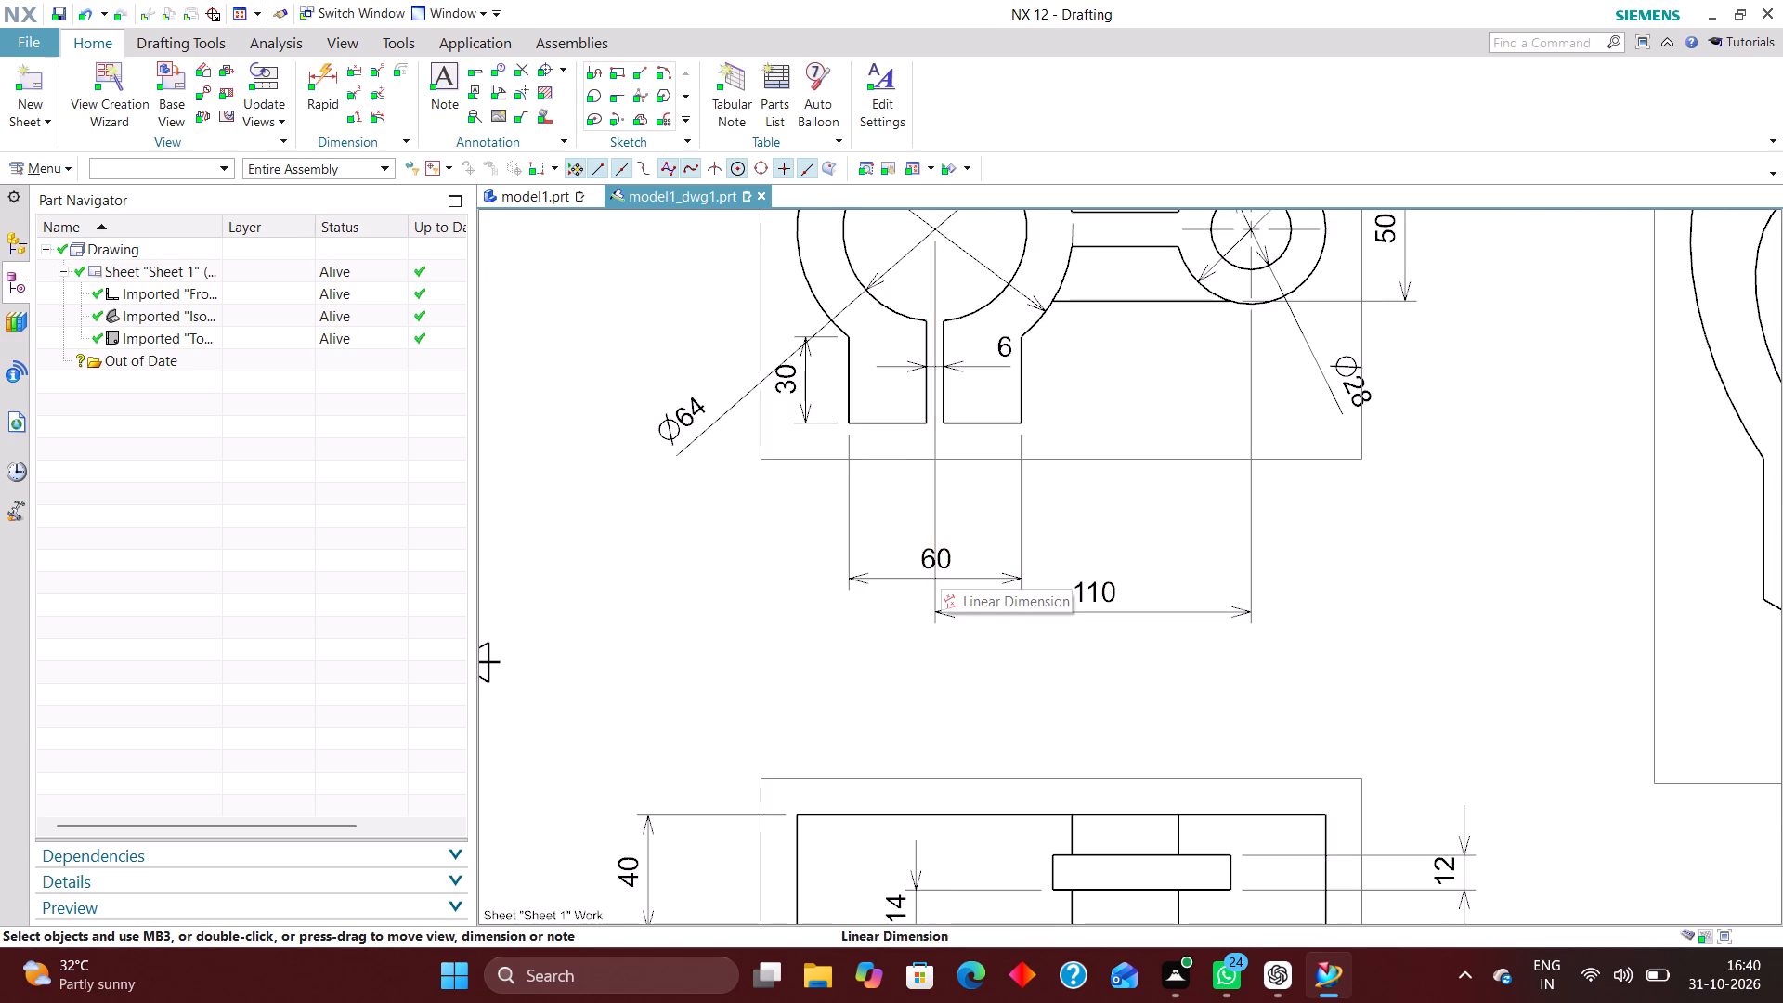
pyautogui.scroll(1, 1061, 572)
pyautogui.moveTo(897, 560); pyautogui.dragTo(884, 651)
pyautogui.moveTo(1139, 605); pyautogui.dragTo(1133, 520)
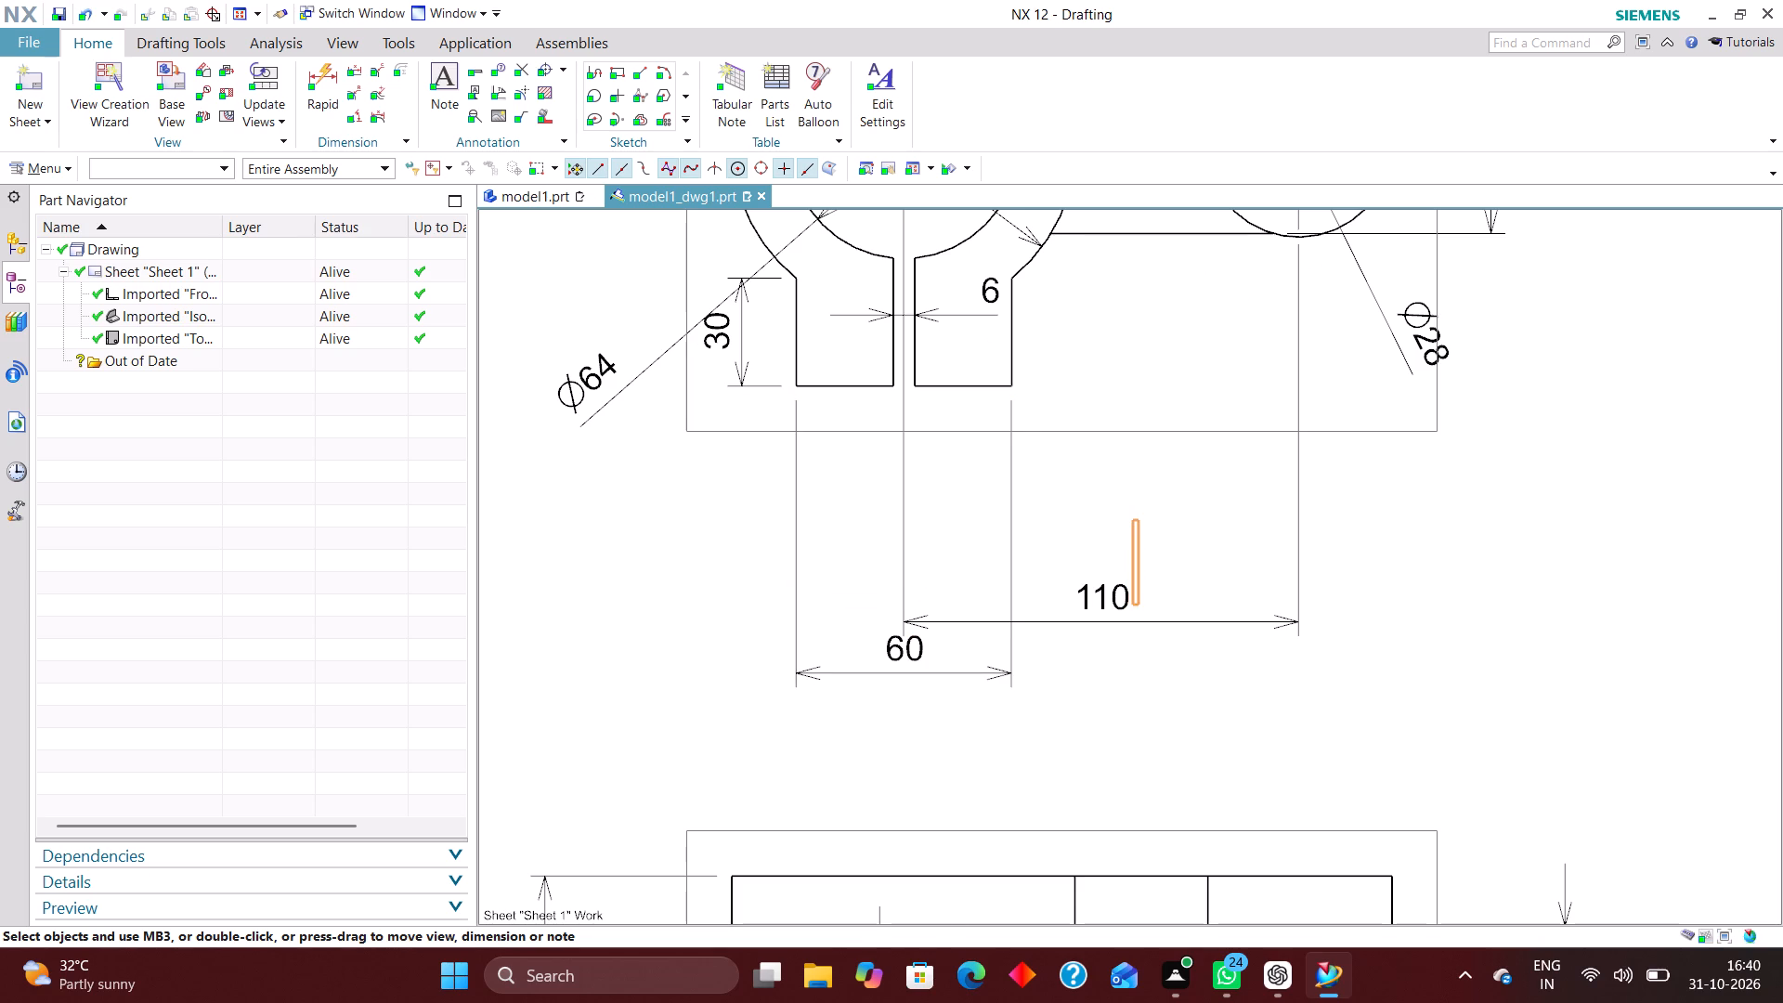
pyautogui.click(1086, 498)
pyautogui.moveTo(1105, 617); pyautogui.dragTo(1104, 448)
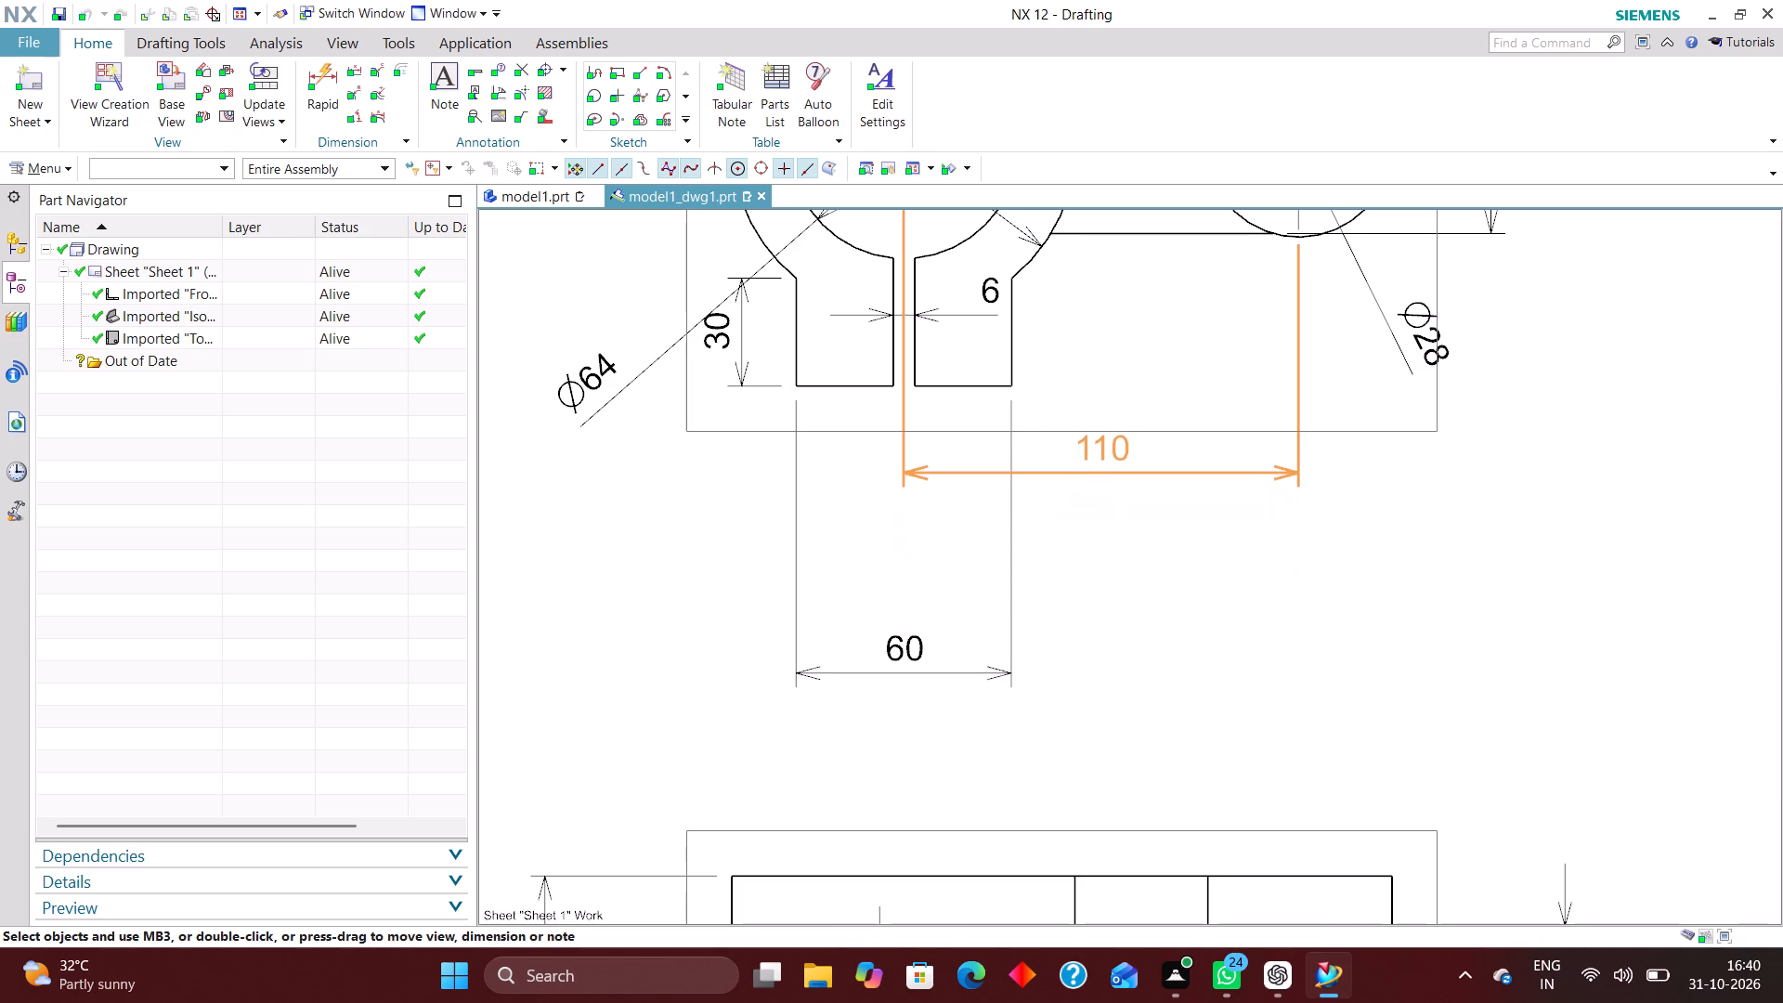
pyautogui.moveTo(1104, 448); pyautogui.dragTo(1105, 469)
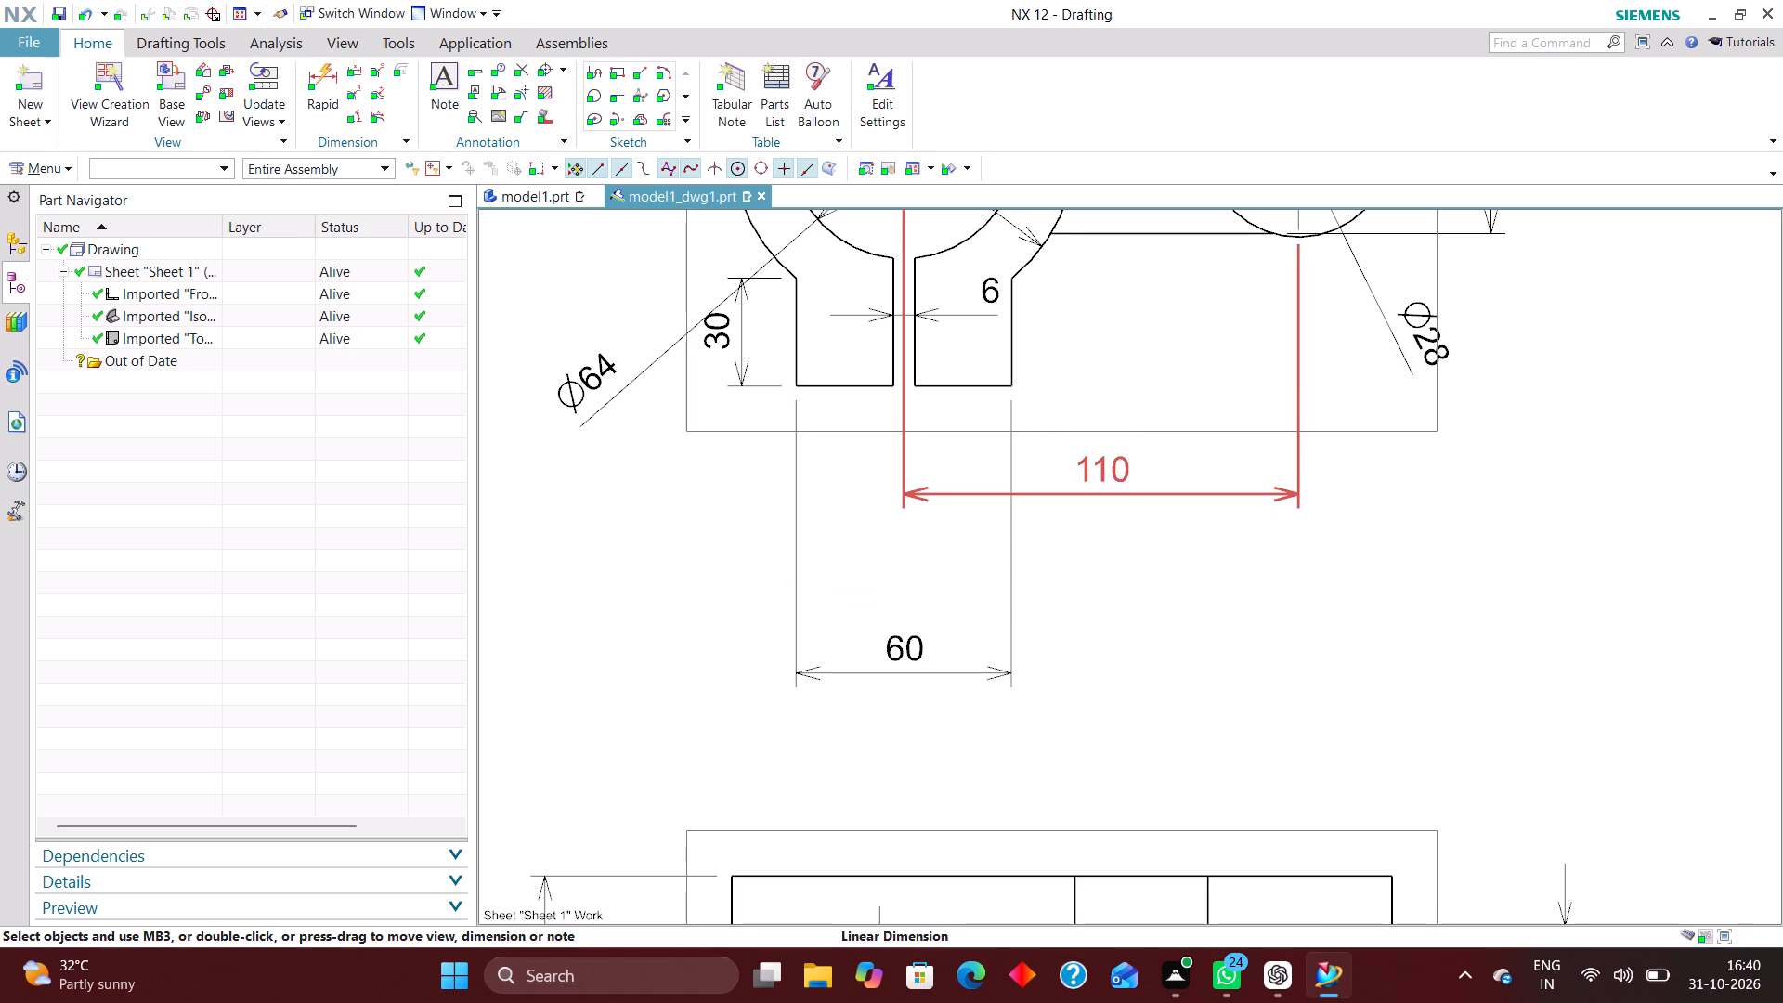
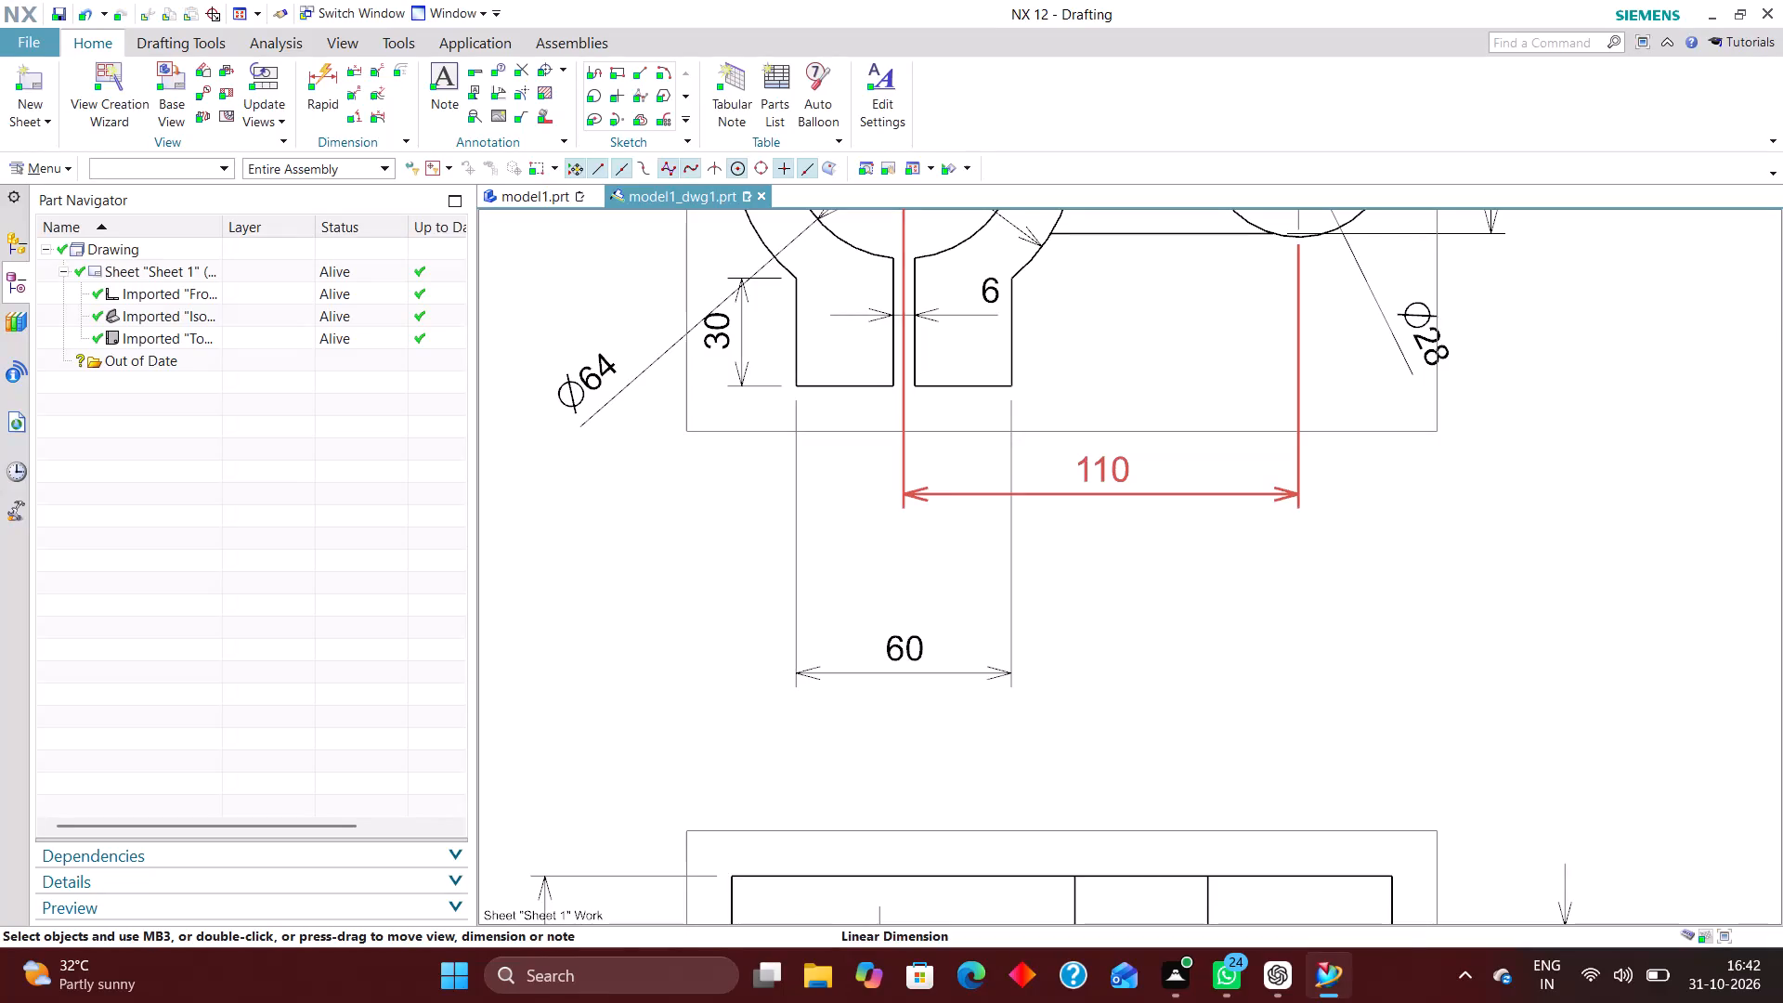
# Review the sheet layout and the dimension placement on the Front and Top views.
pyautogui.scroll(-1, 1186, 724)
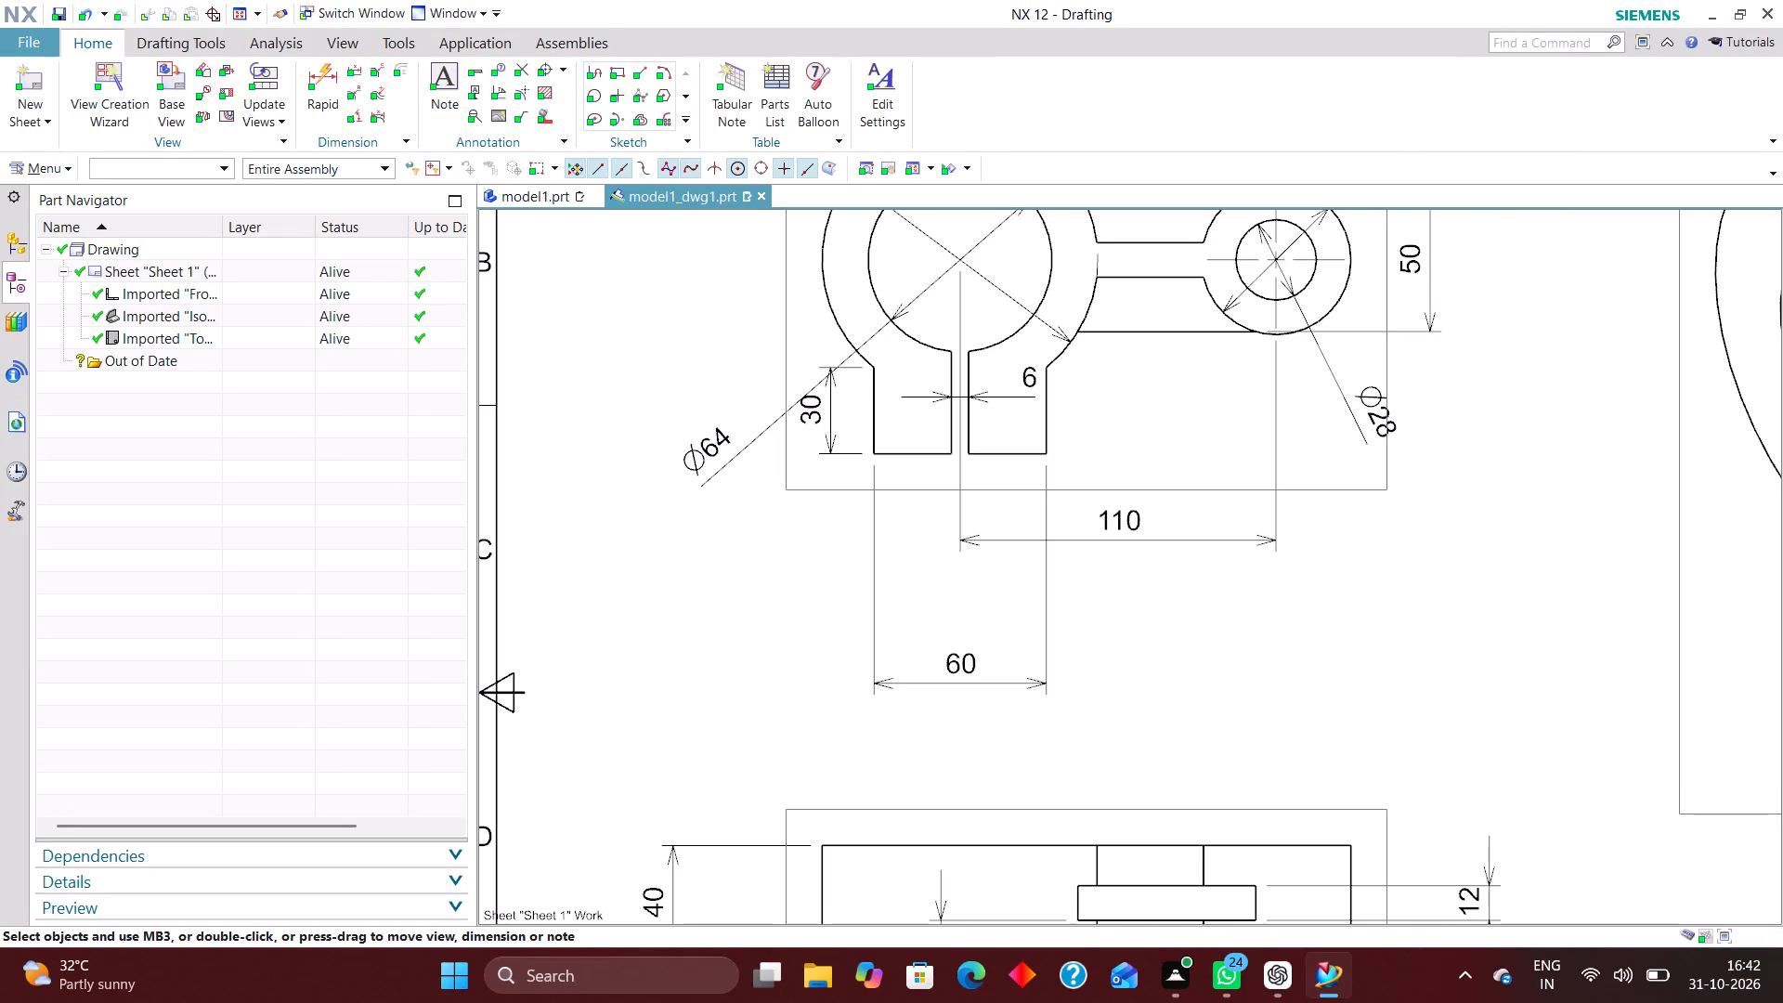
pyautogui.scroll(2, 936, 661)
pyautogui.scroll(-5, 864, 626)
pyautogui.scroll(3, 990, 633)
pyautogui.scroll(-3, 1084, 660)
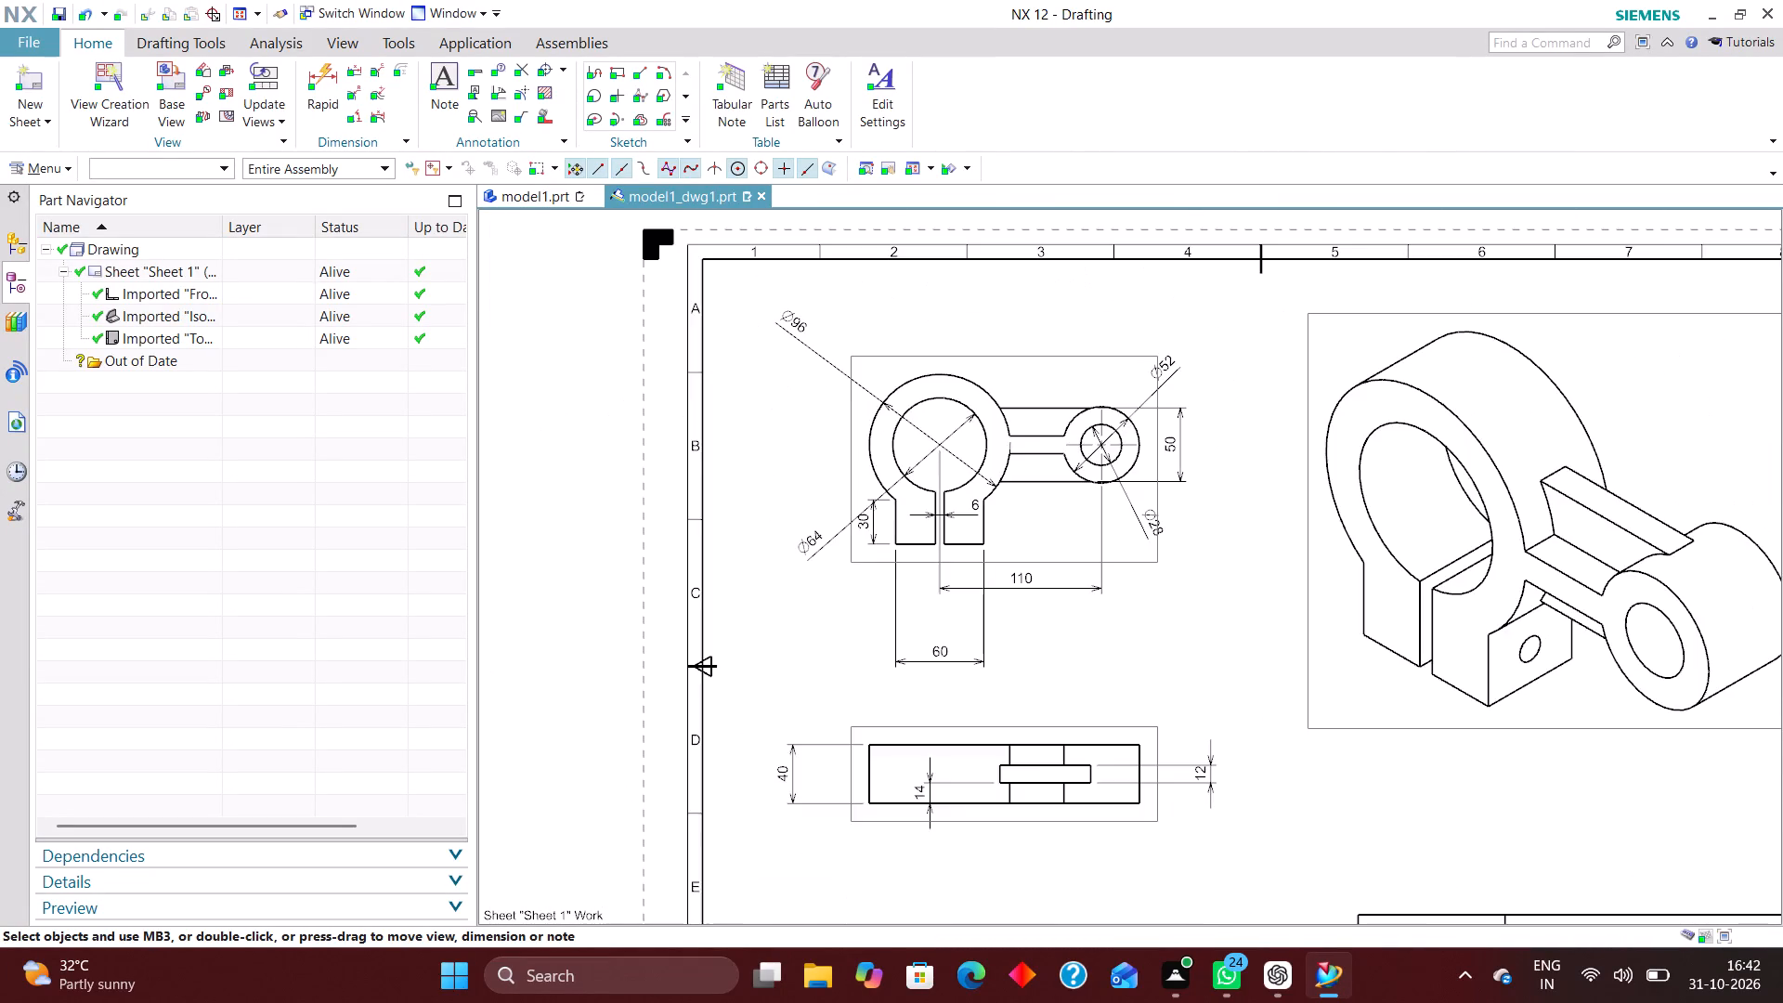
pyautogui.scroll(2, 1136, 603)
pyautogui.moveTo(1269, 501); pyautogui.dragTo(1169, 671, button='right')
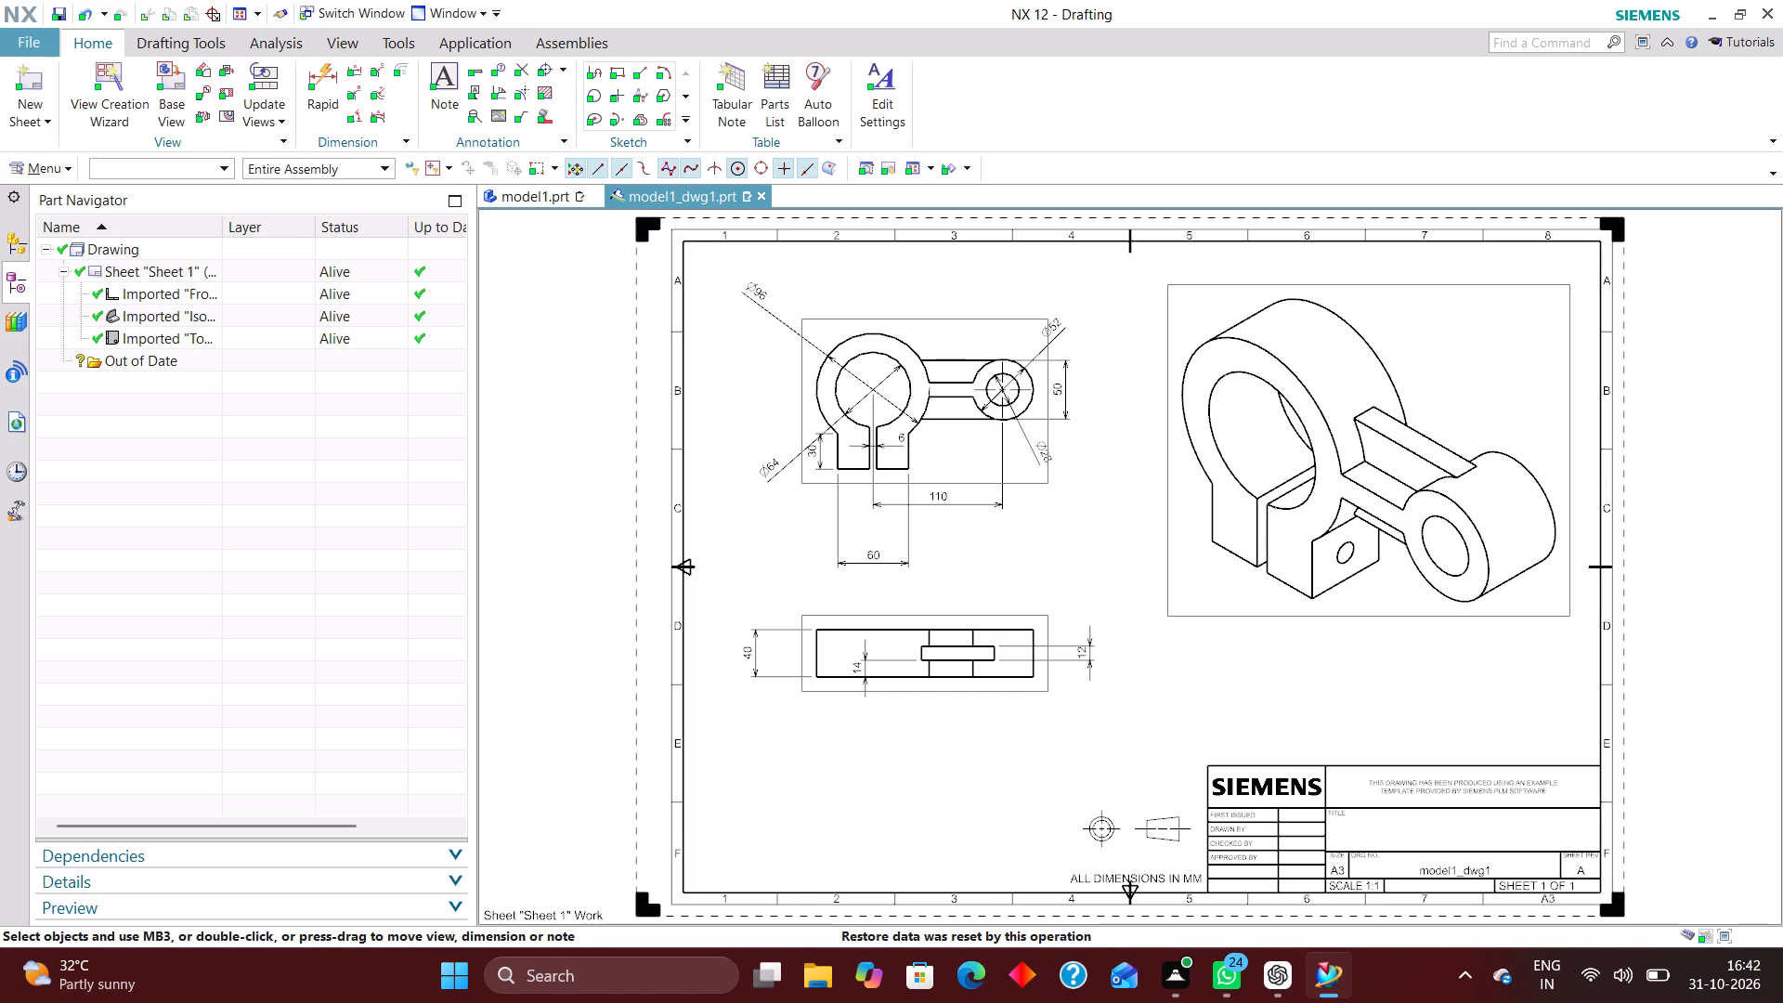
pyautogui.scroll(-1, 1211, 562)
pyautogui.scroll(2, 1206, 560)
pyautogui.scroll(2, 1057, 645)
pyautogui.scroll(-3, 1060, 634)
pyautogui.scroll(2, 1188, 651)
pyautogui.moveTo(1199, 639); pyautogui.dragTo(1144, 735, button='right')
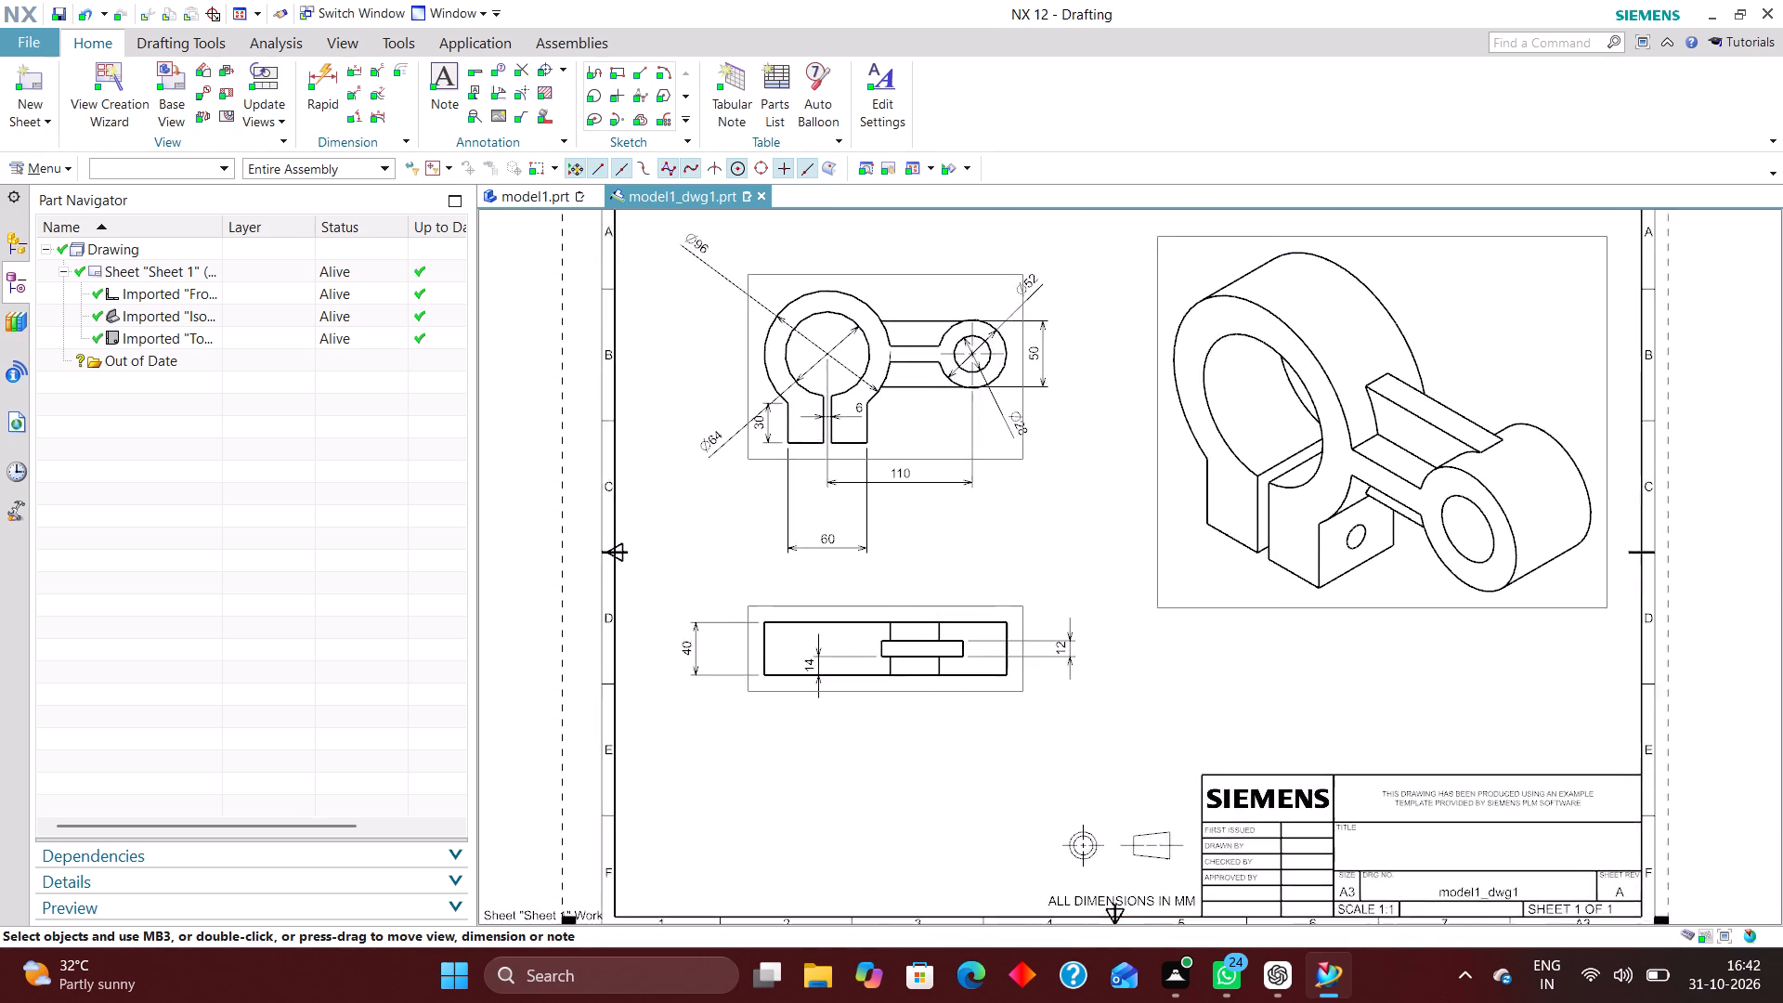
# Edit the A3 sheet's settings to use 1st Angle Projection.
pyautogui.rightClick(630, 750)
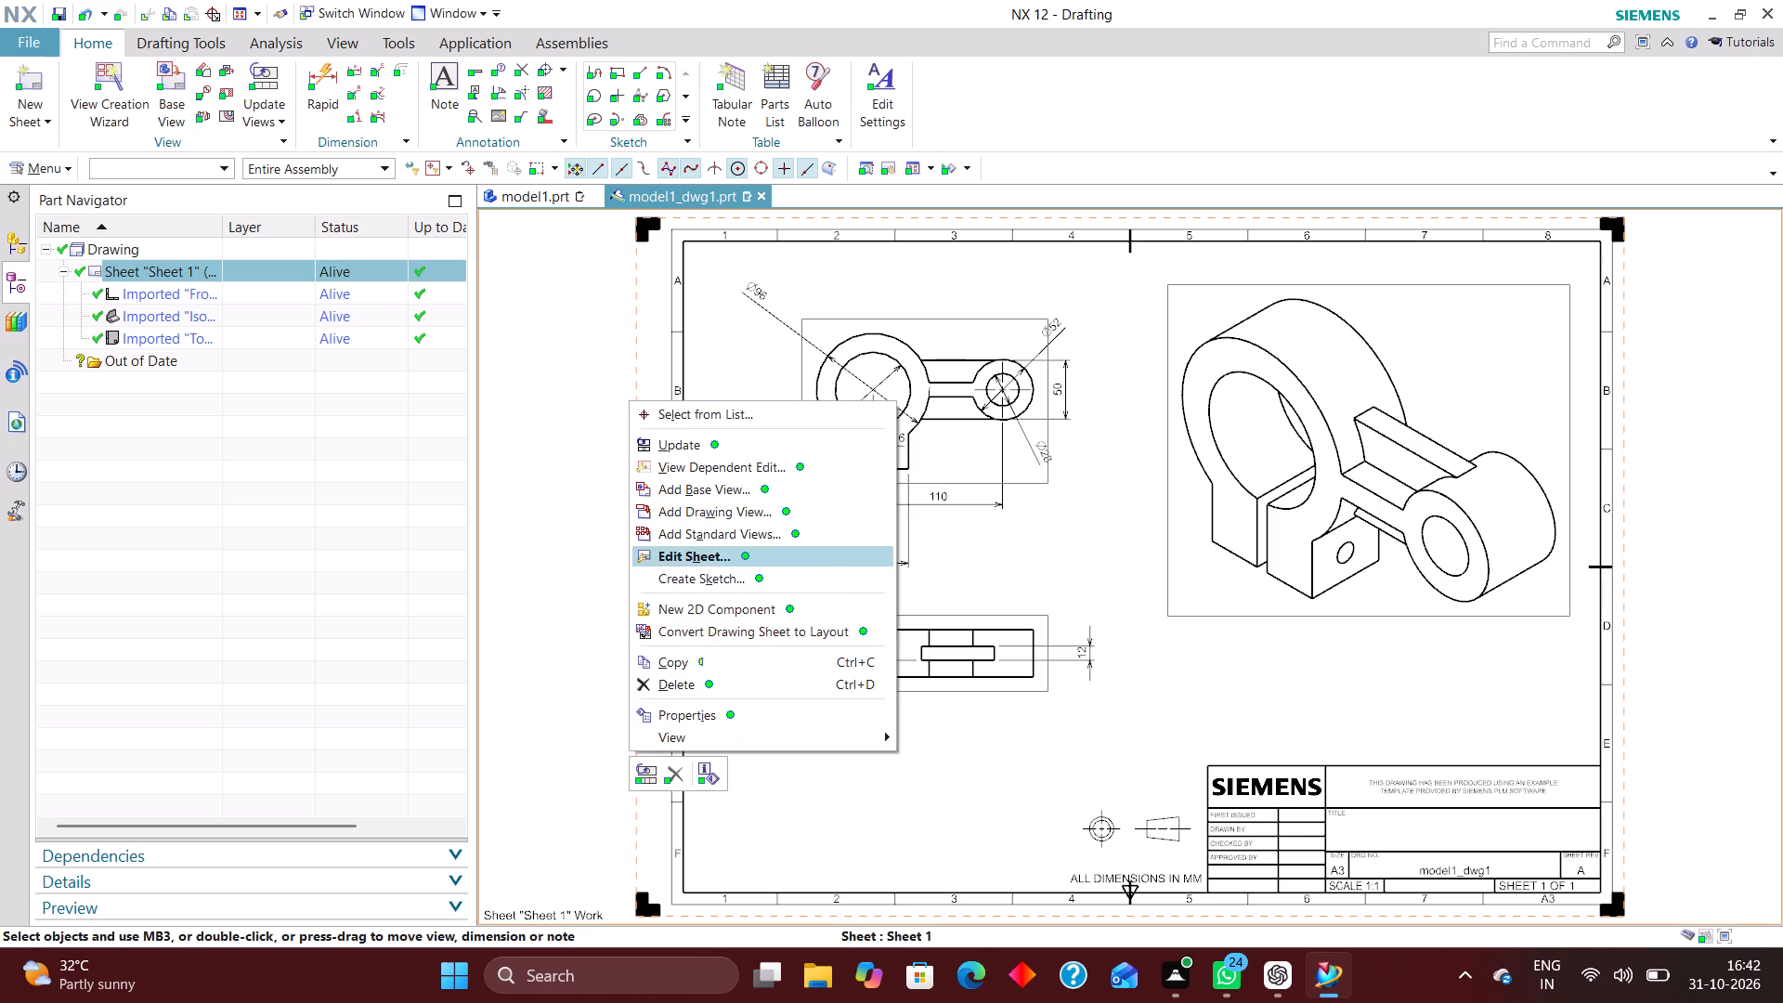
pyautogui.click(755, 558)
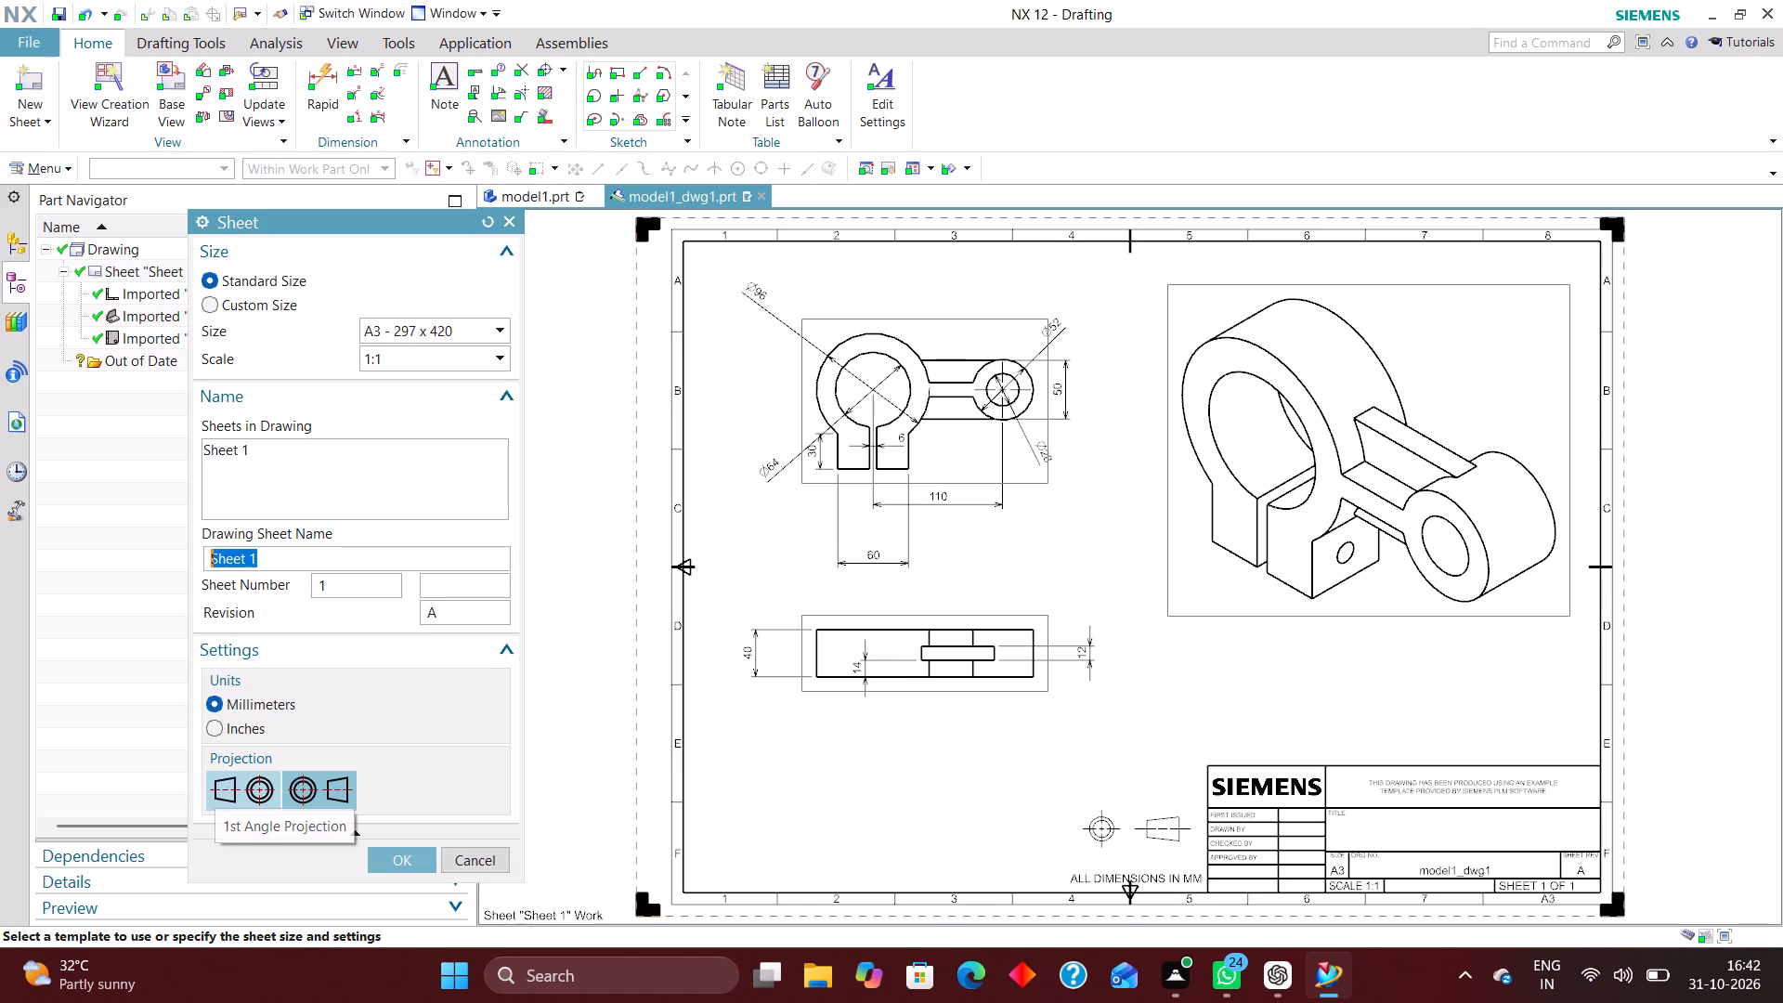
pyautogui.click(210, 786)
pyautogui.click(399, 855)
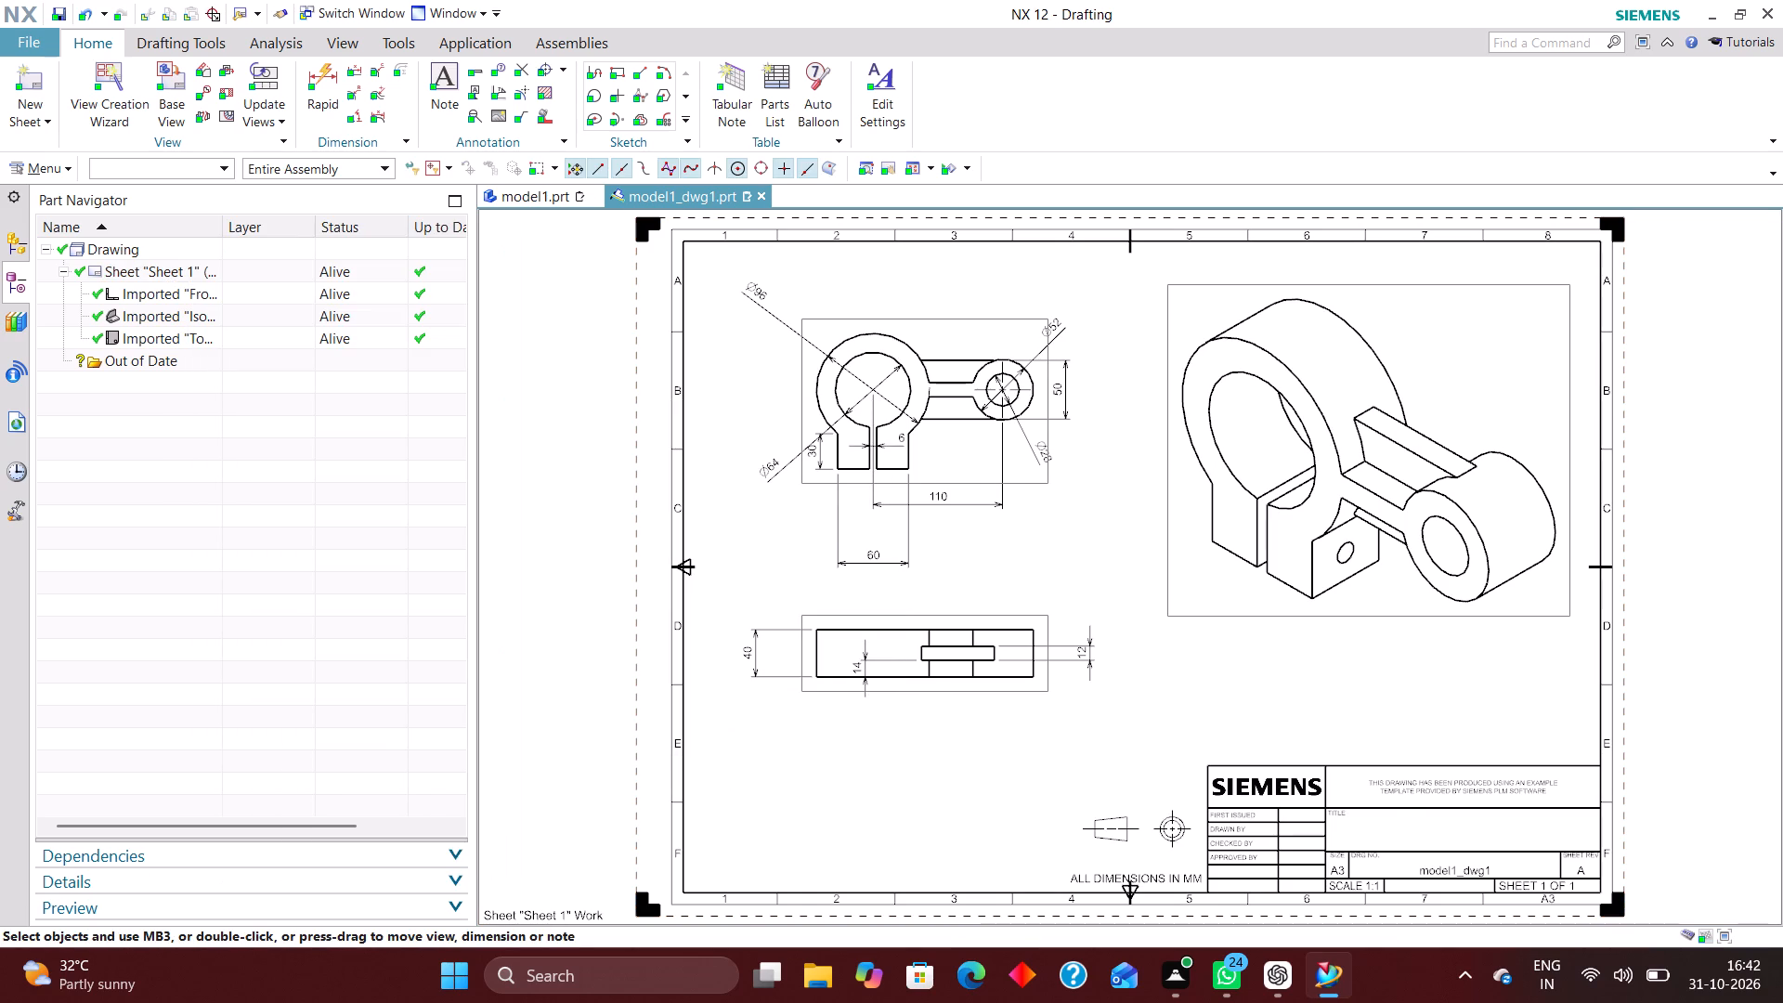
pyautogui.scroll(-1, 960, 771)
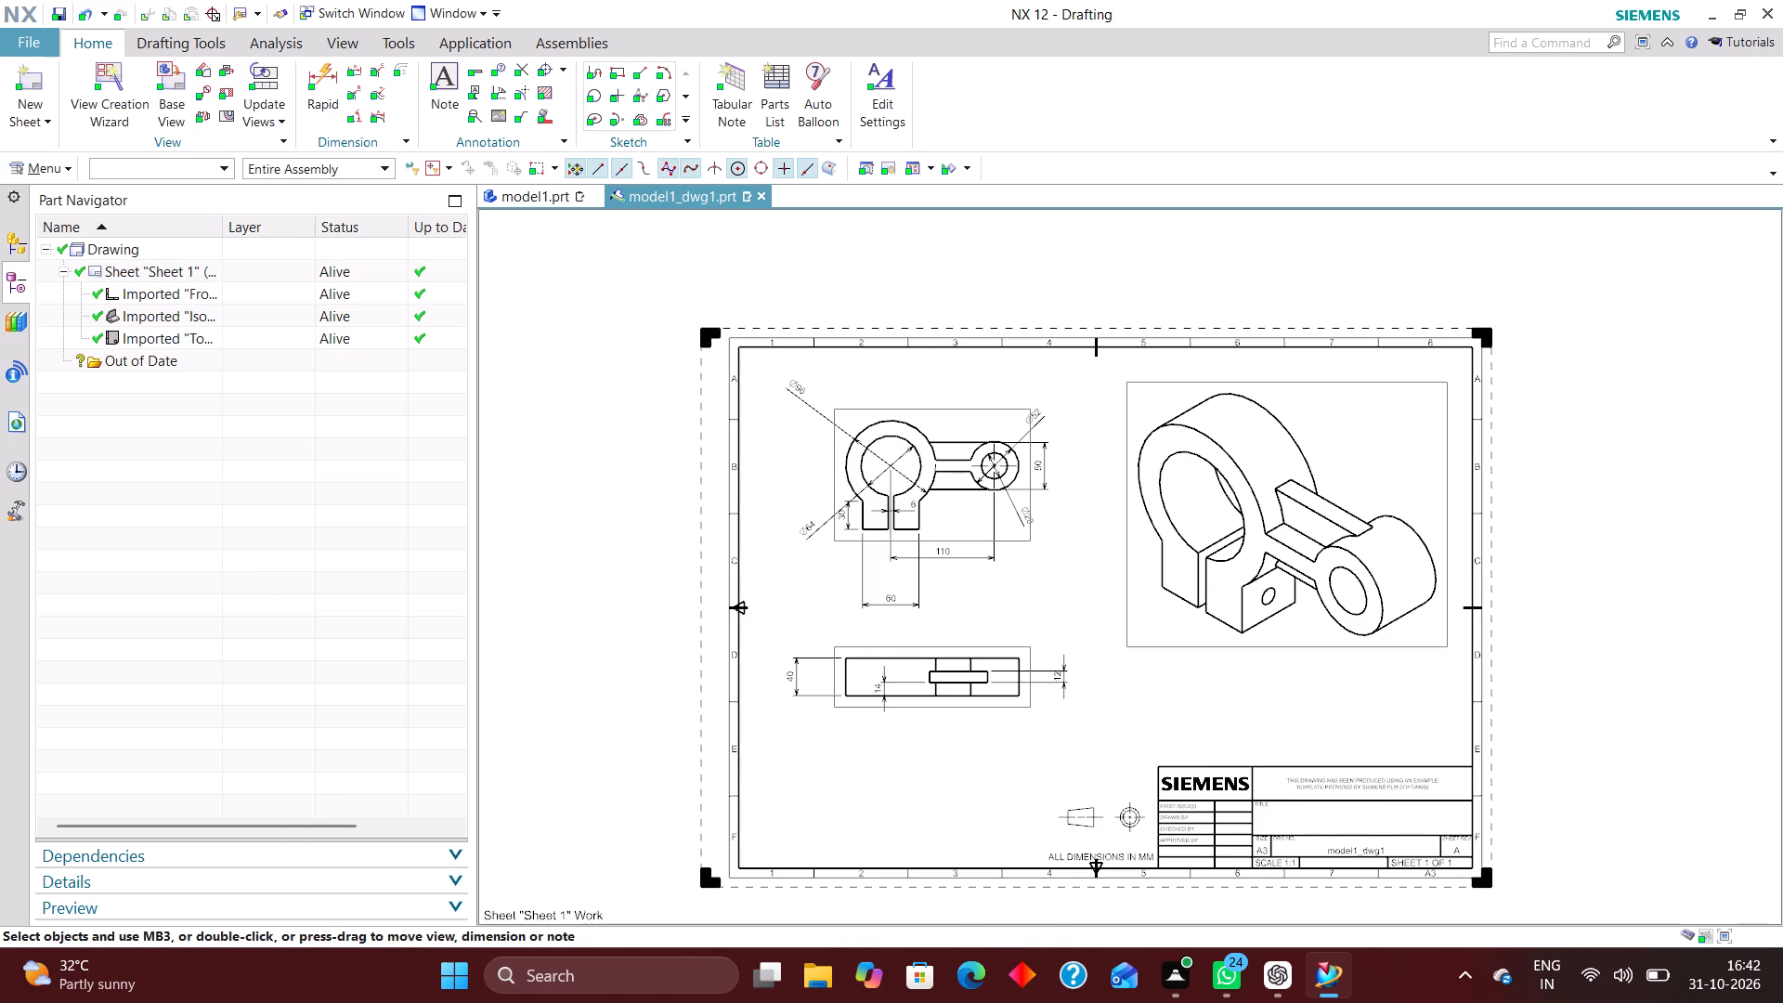
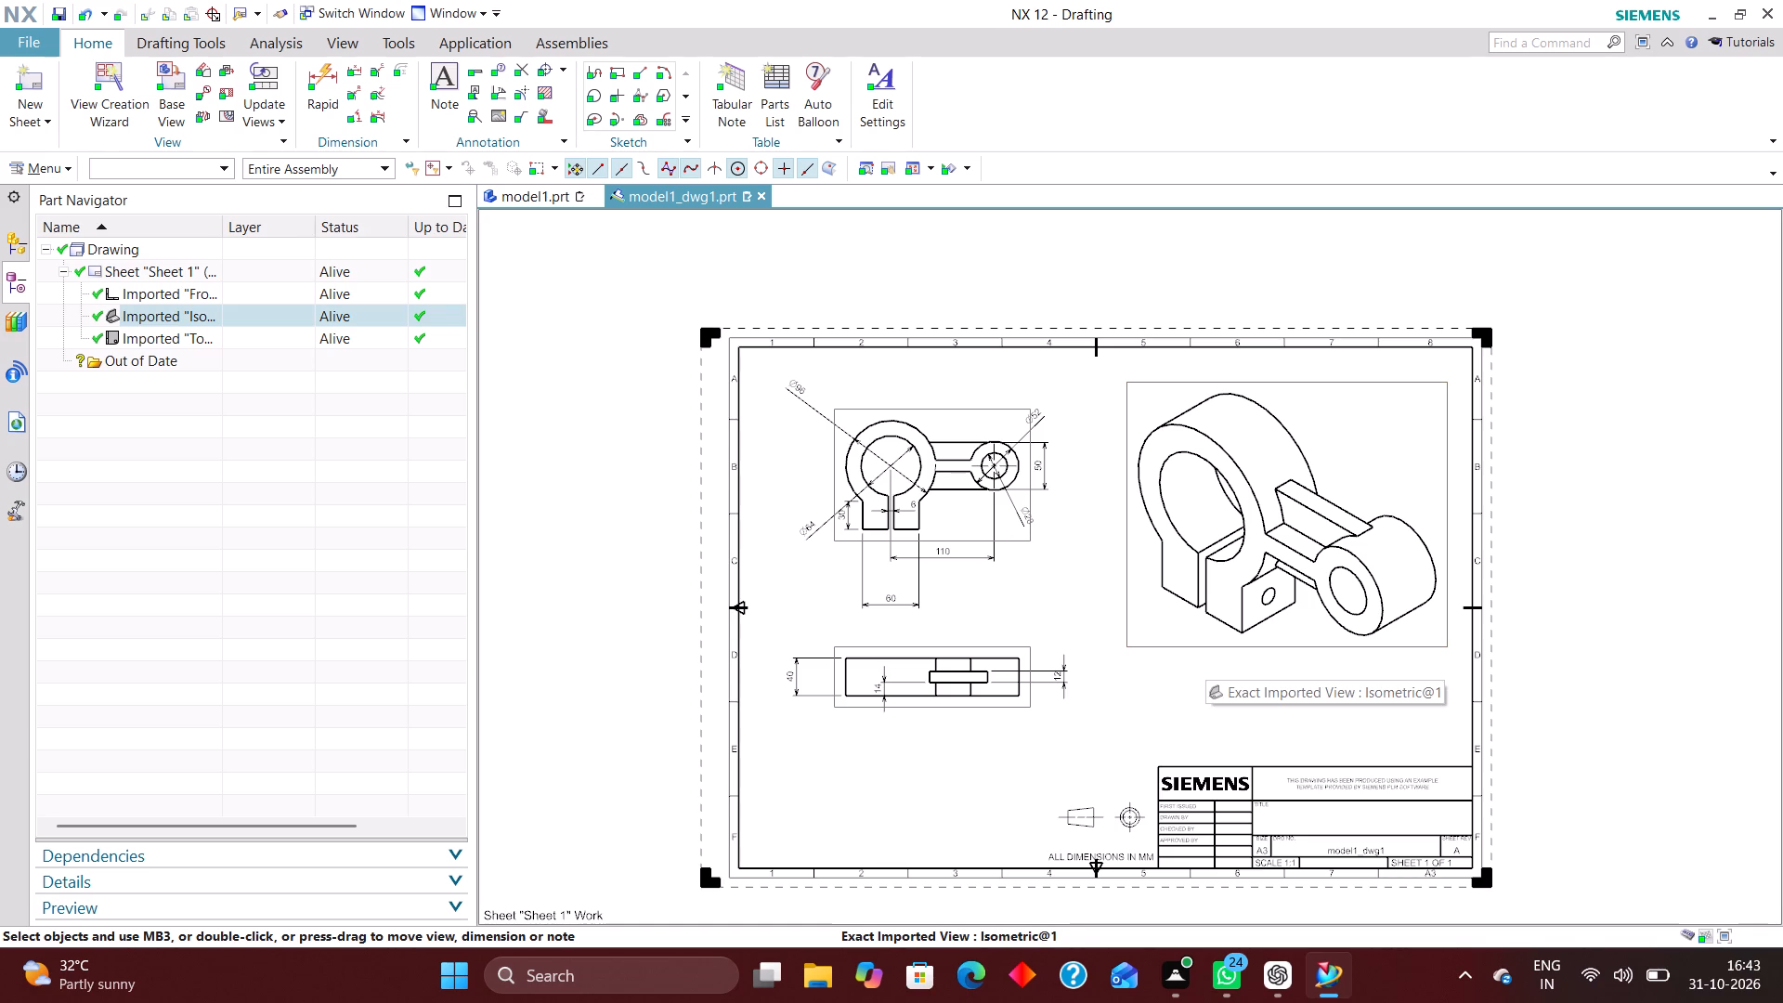
# Show the isometric view's label below the view, using the Name label type and no view scale.
pyautogui.rightClick(1253, 645)
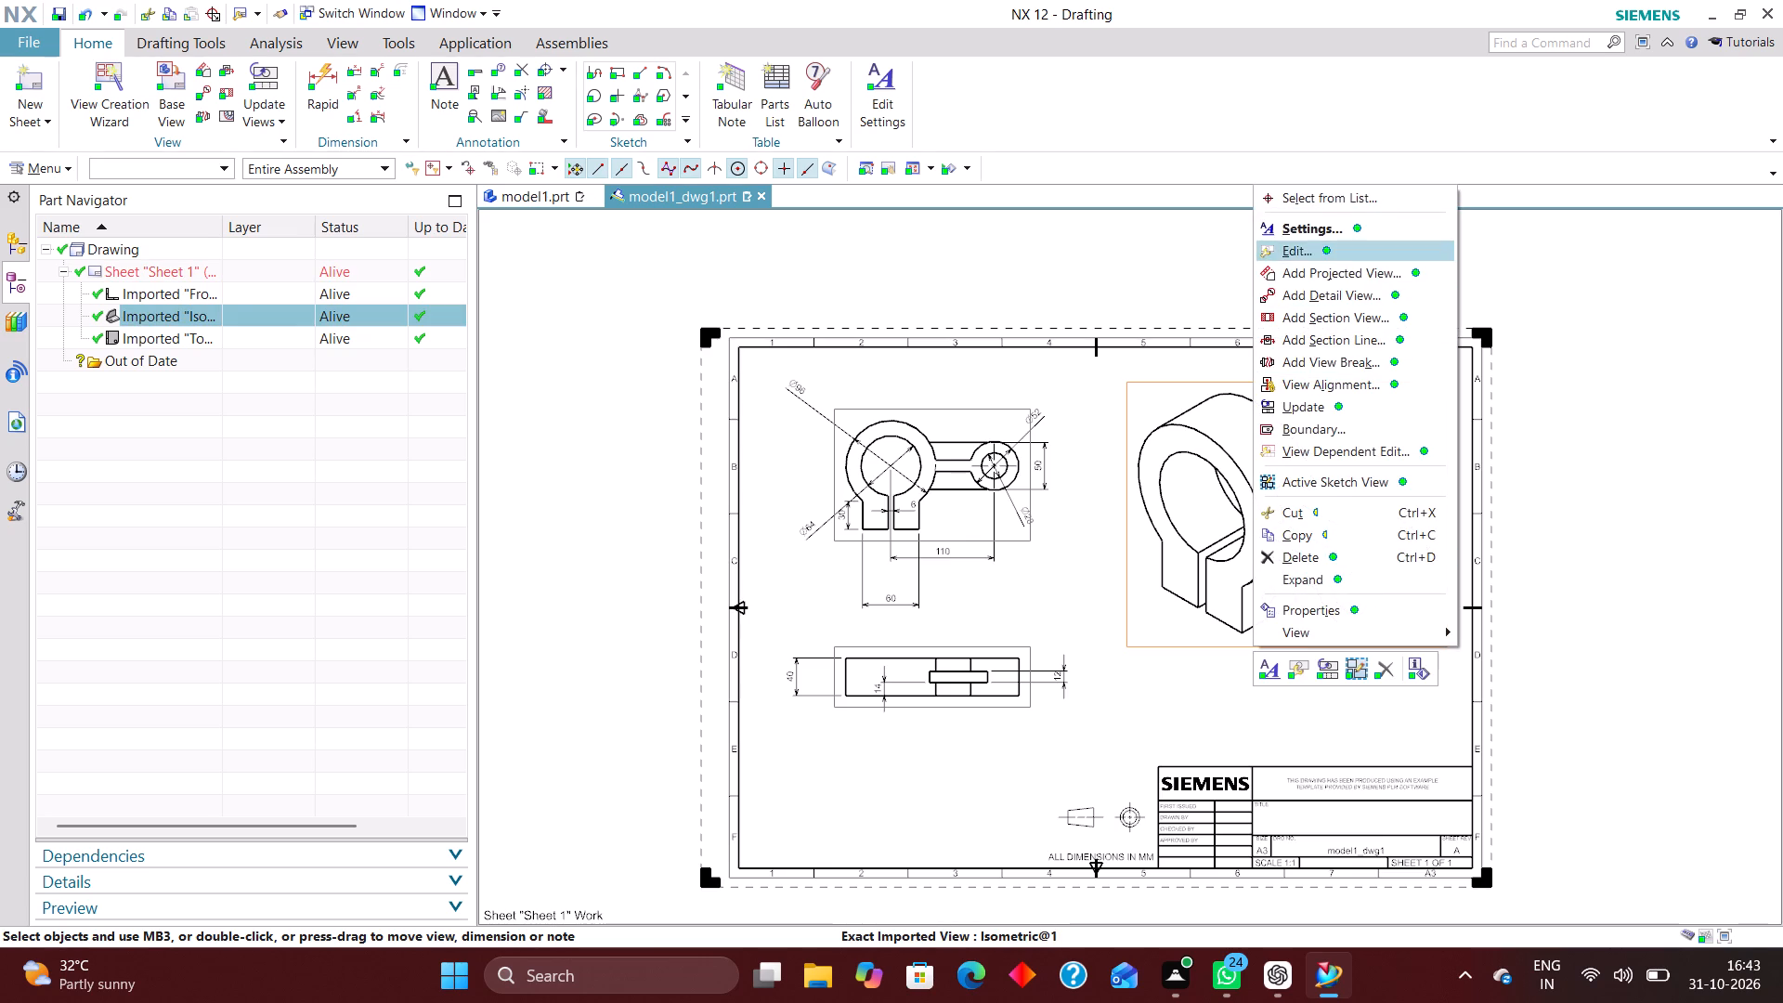
pyautogui.click(1341, 230)
pyautogui.click(384, 311)
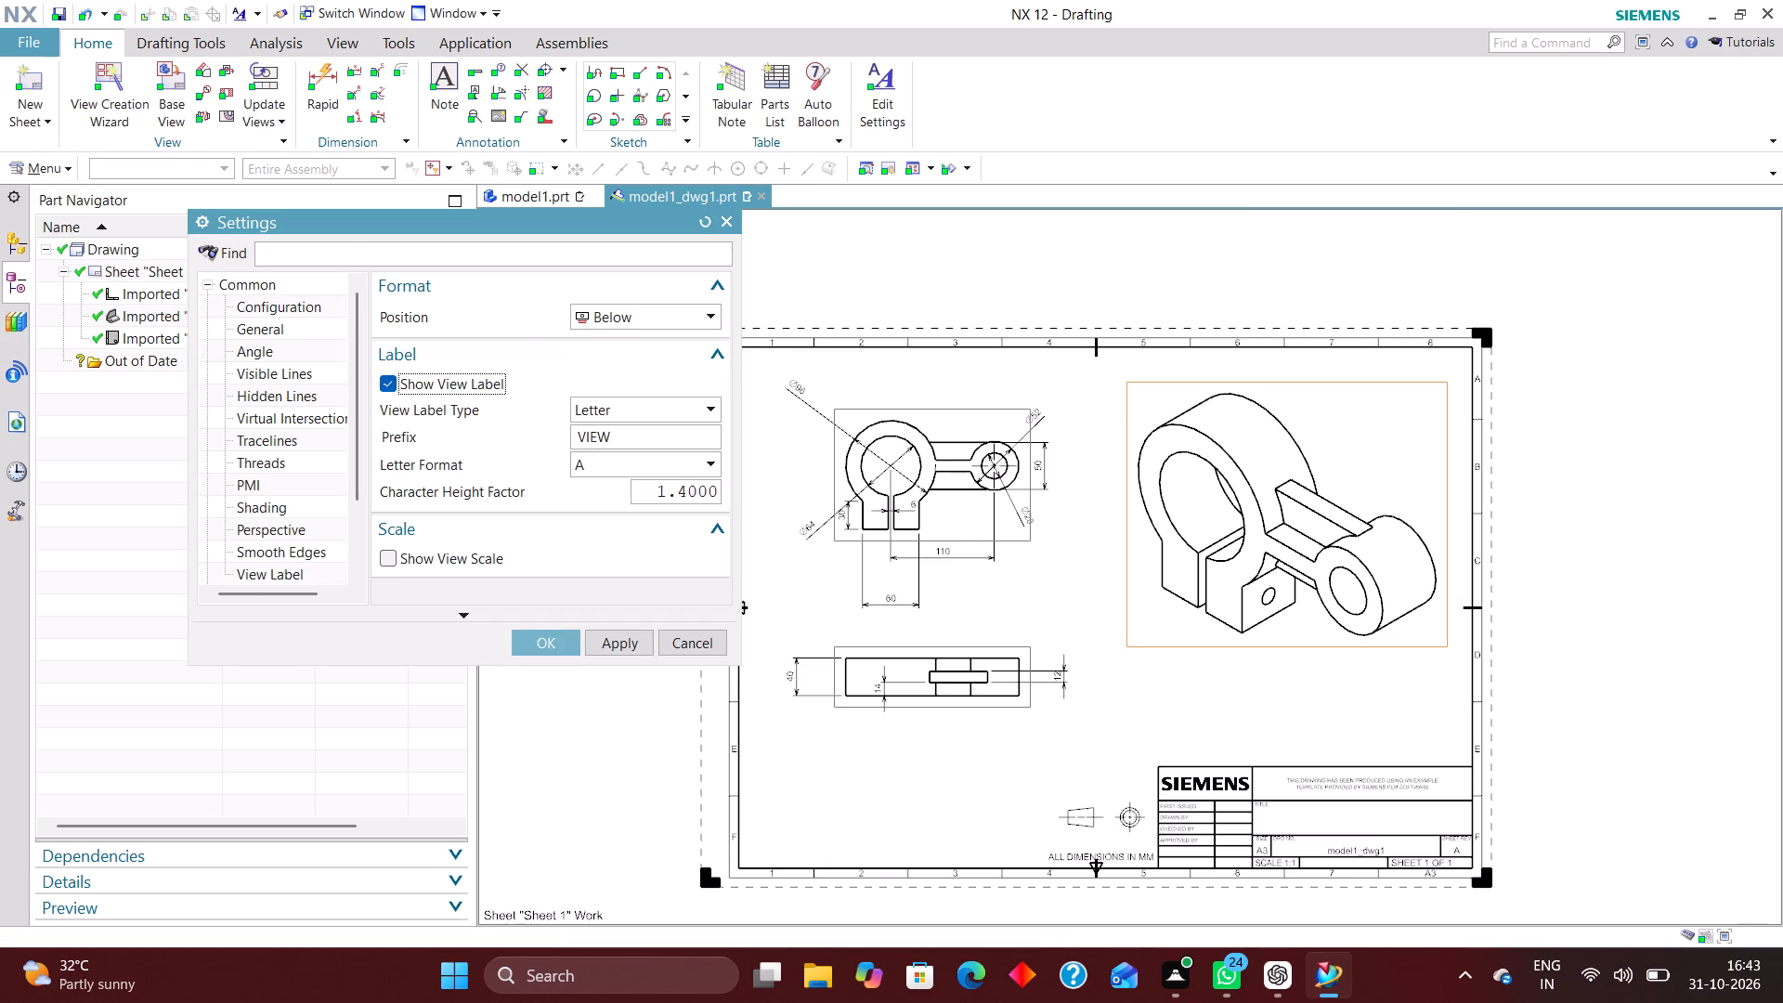
pyautogui.click(653, 407)
pyautogui.click(629, 432)
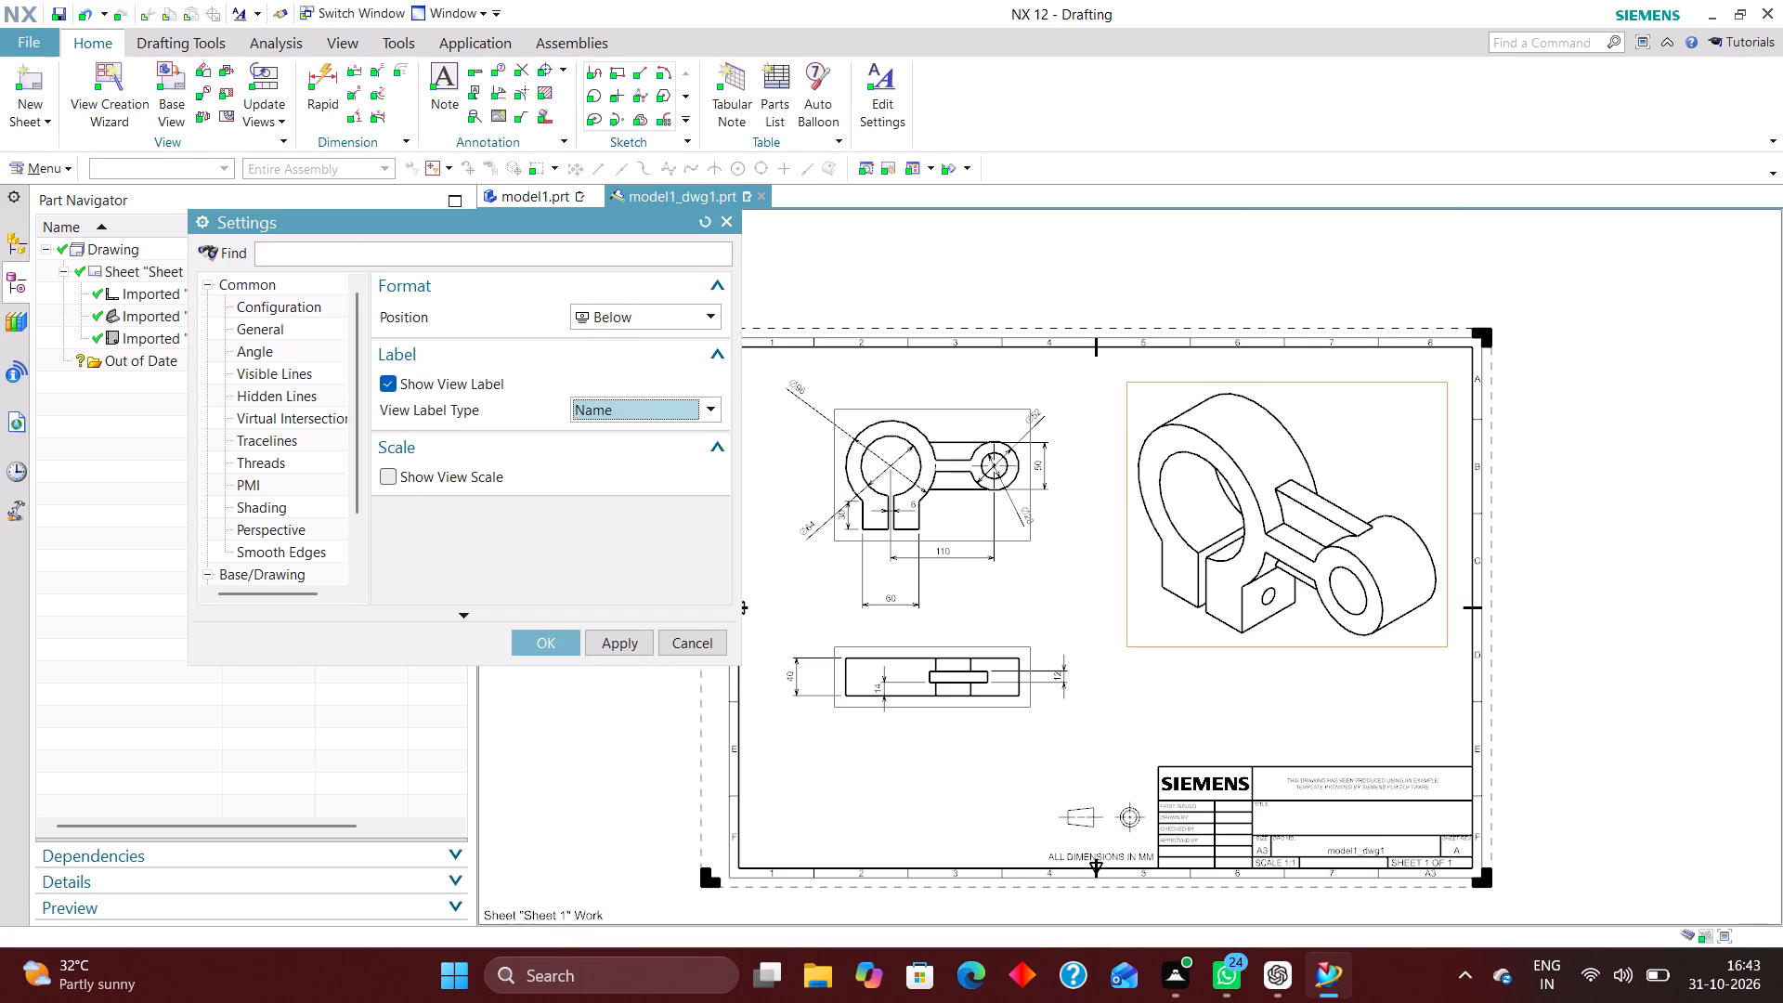
pyautogui.click(391, 474)
pyautogui.click(634, 533)
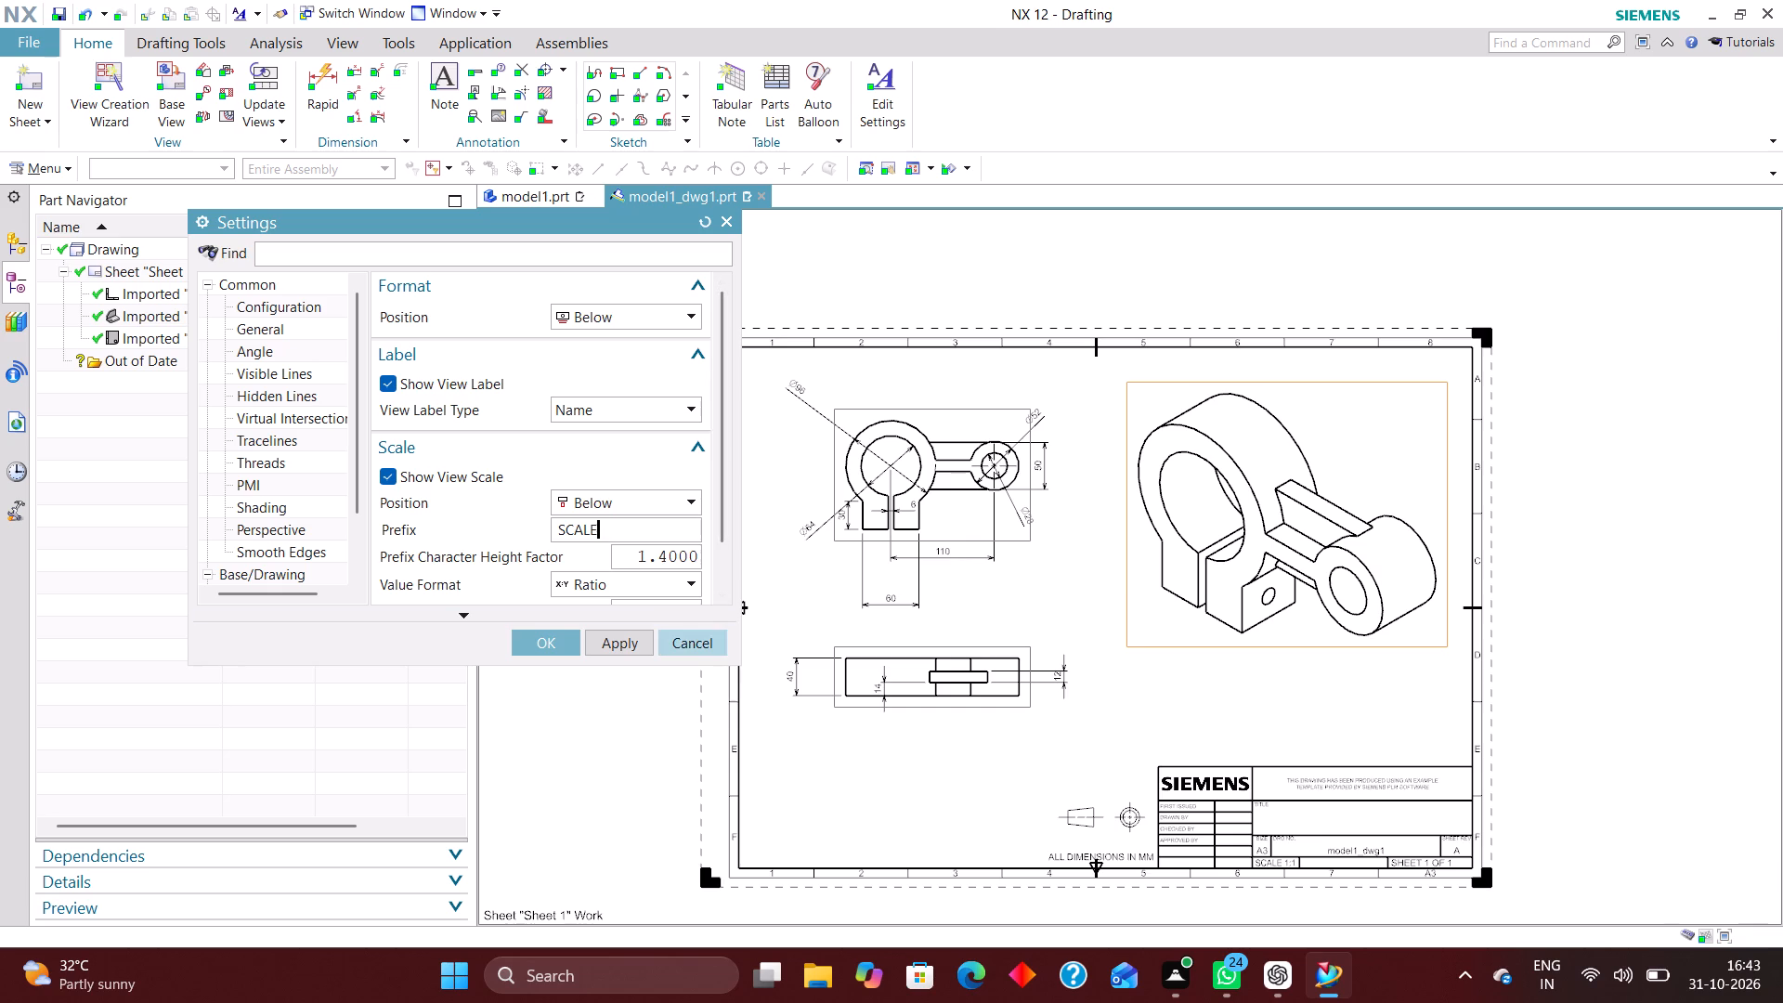
pyautogui.click(387, 474)
pyautogui.click(543, 640)
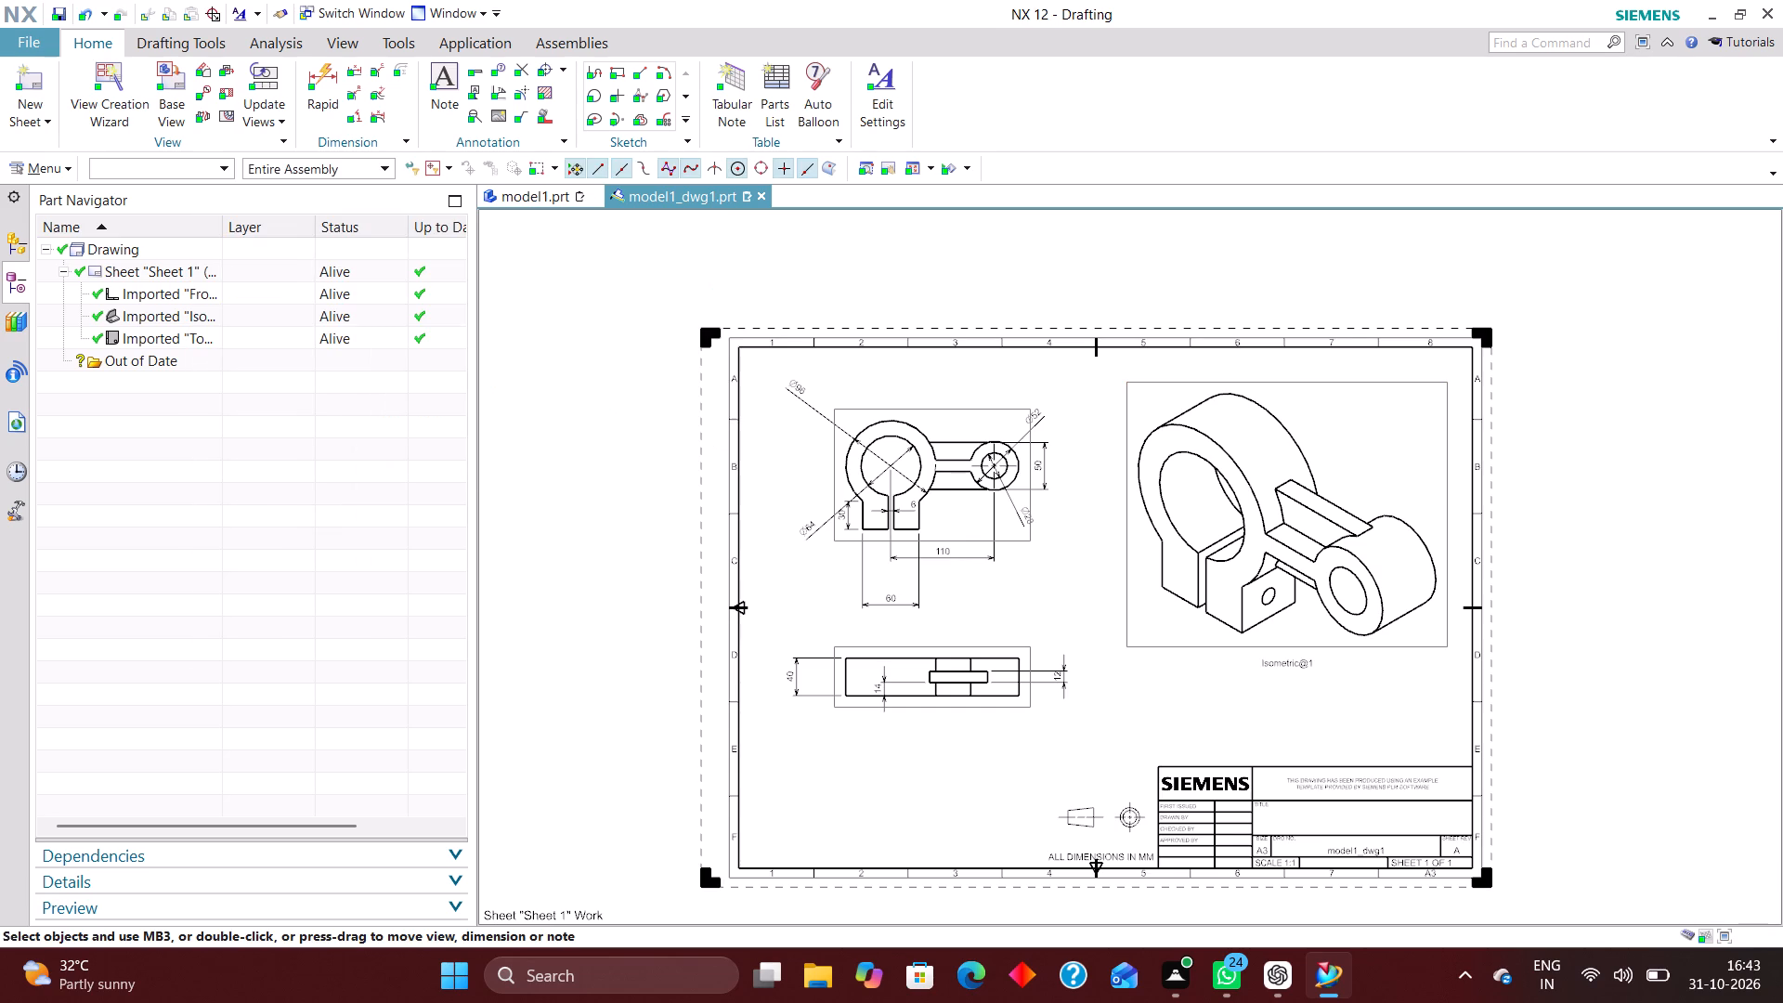
# Show the Front view's label with the view label type set to Name.
pyautogui.rightClick(970, 540)
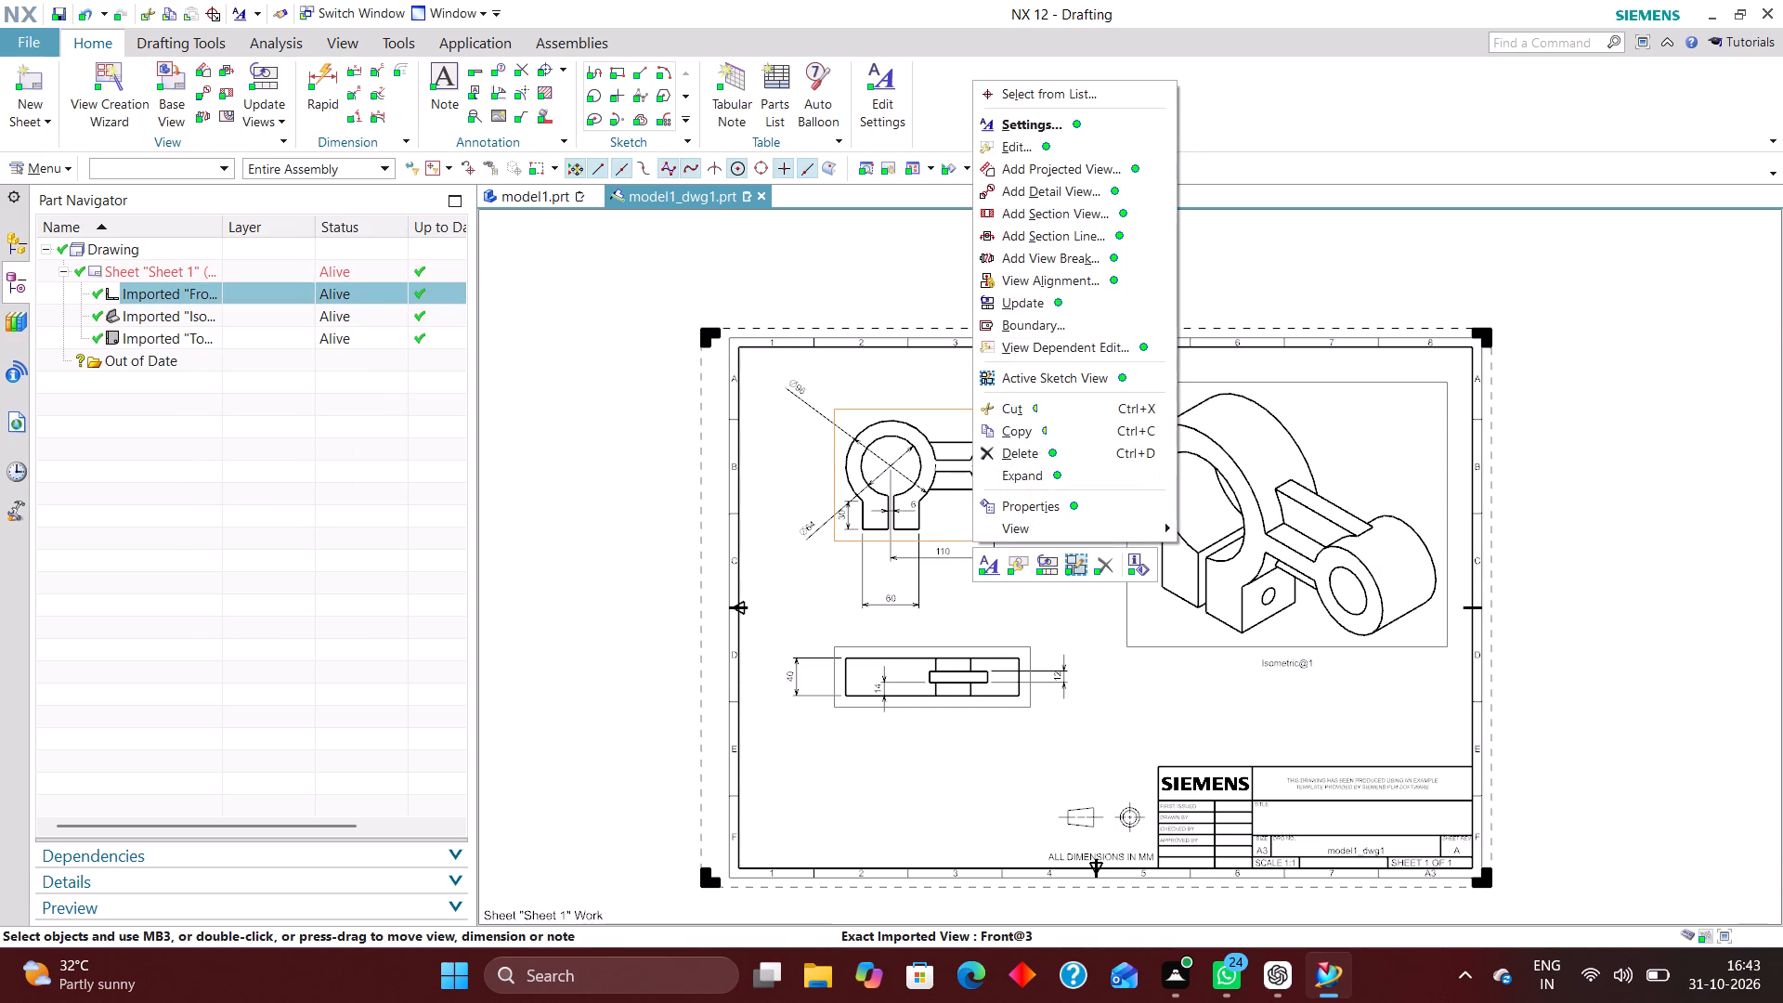
pyautogui.click(1073, 125)
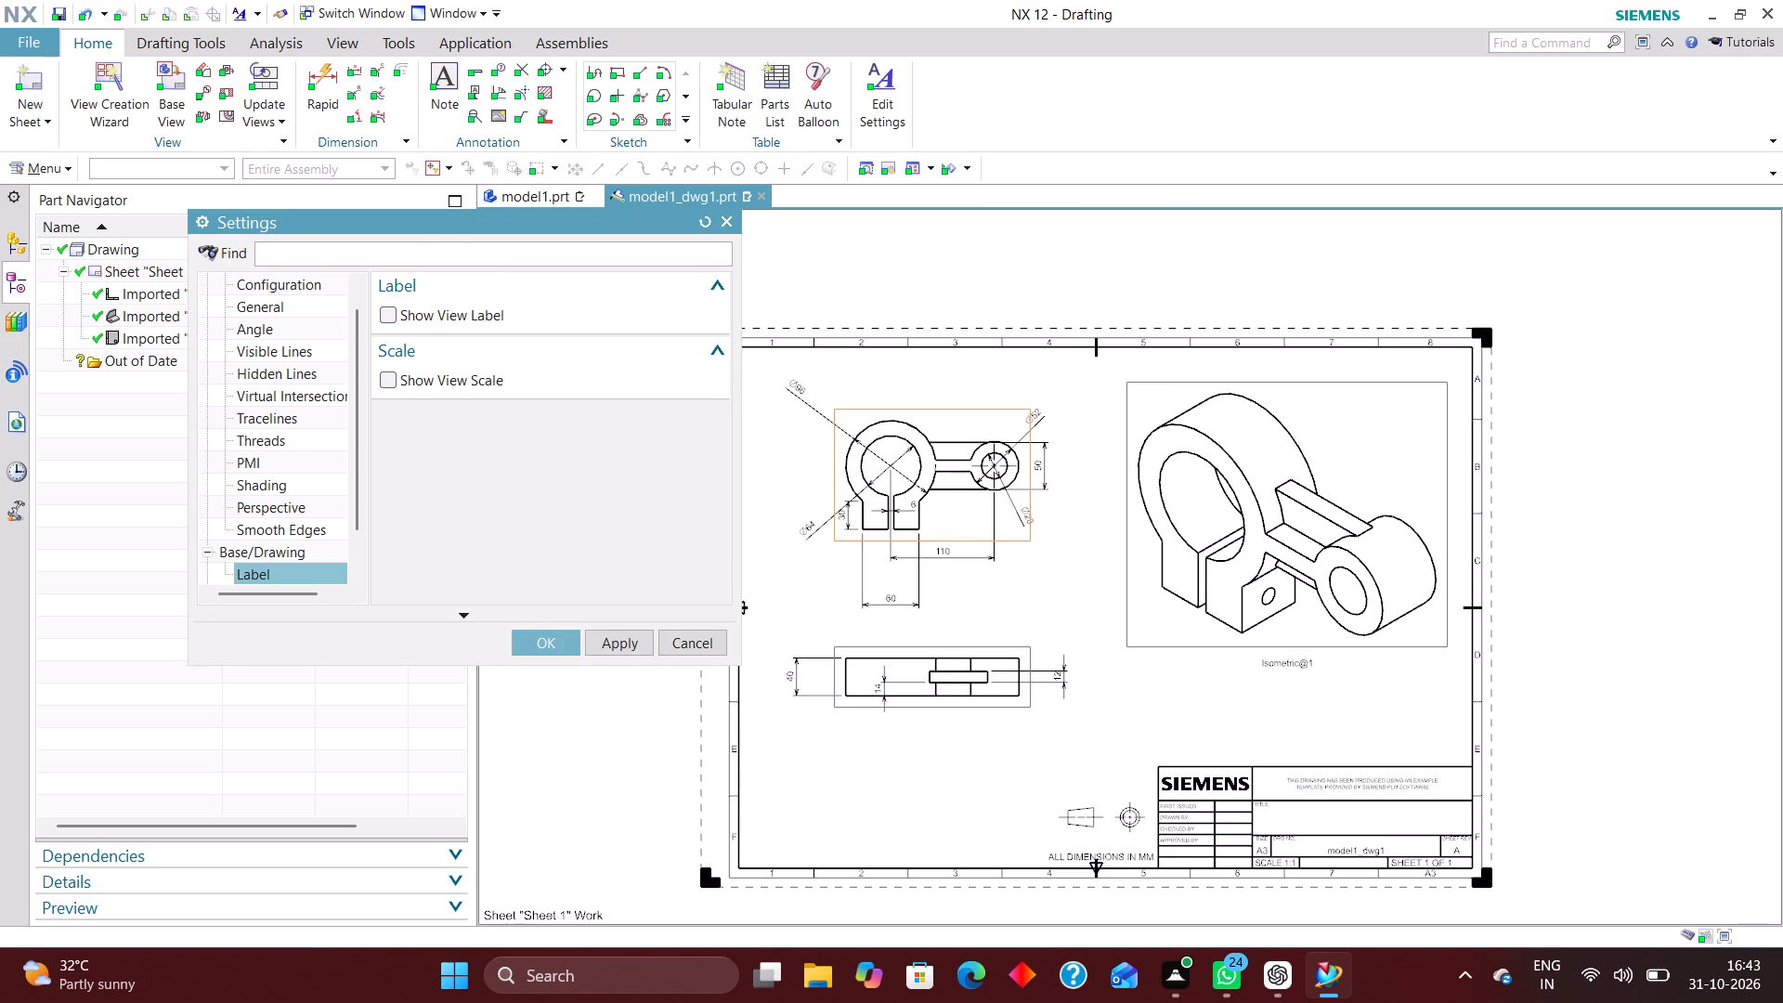
pyautogui.click(397, 314)
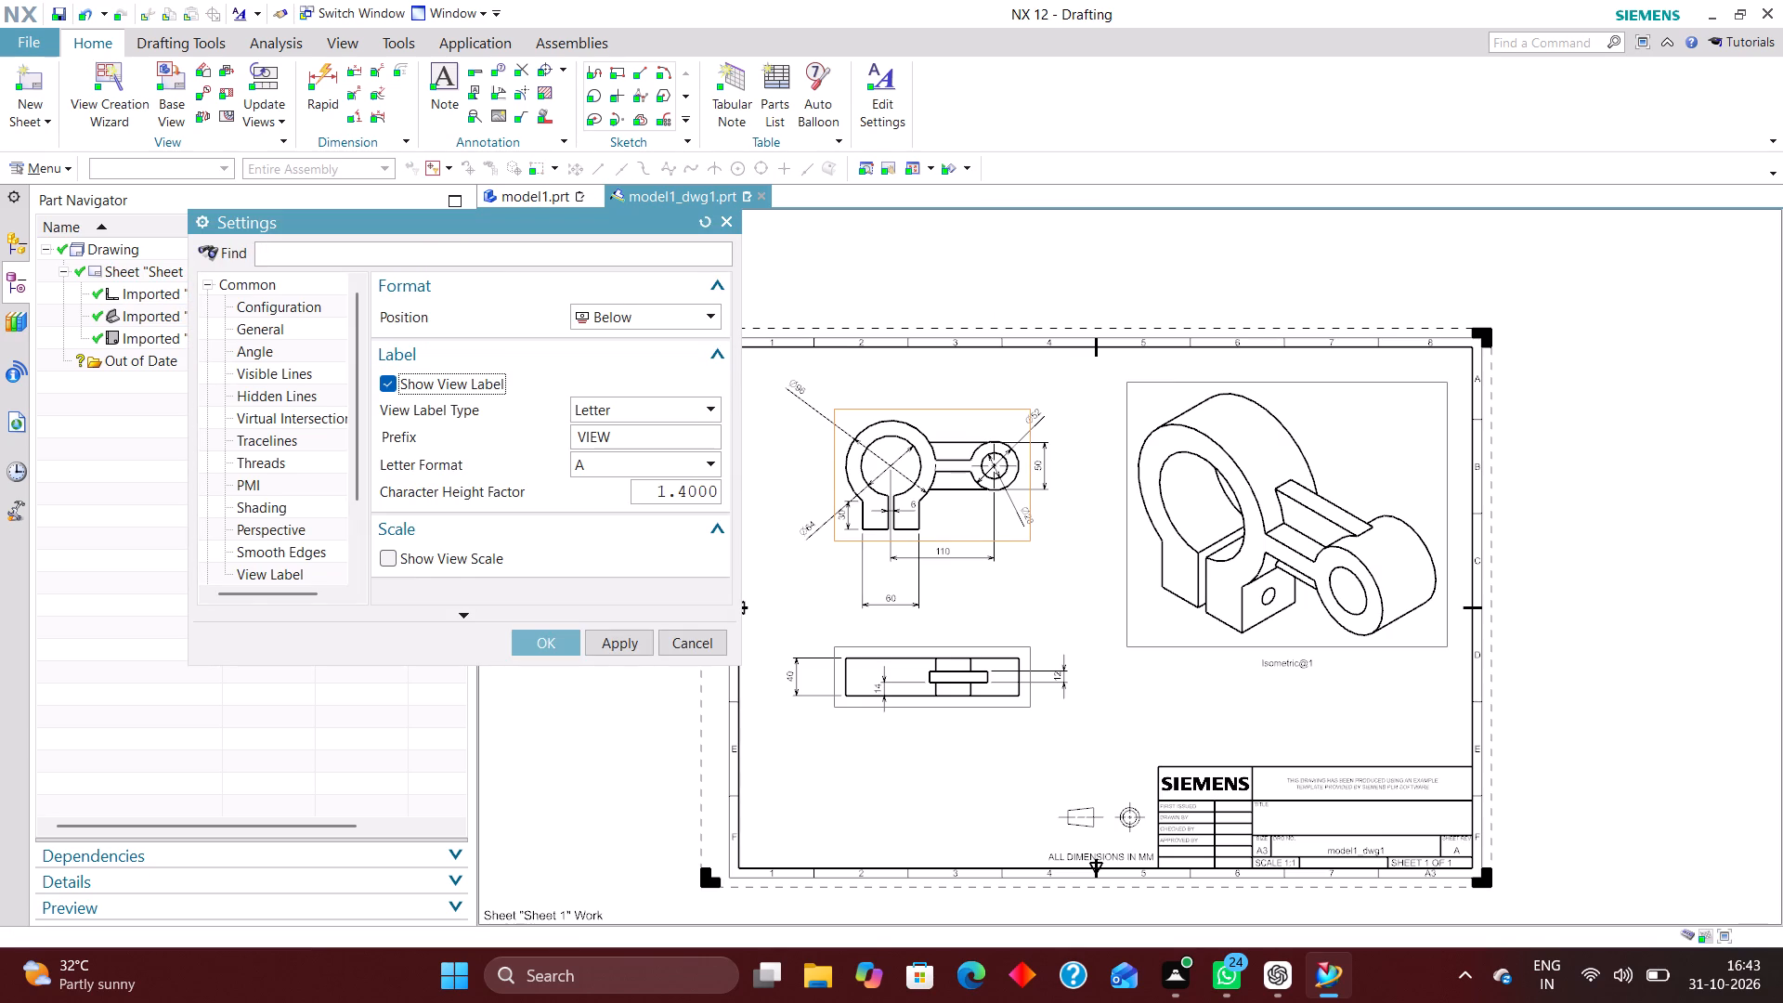
pyautogui.click(669, 407)
pyautogui.click(655, 426)
pyautogui.click(553, 645)
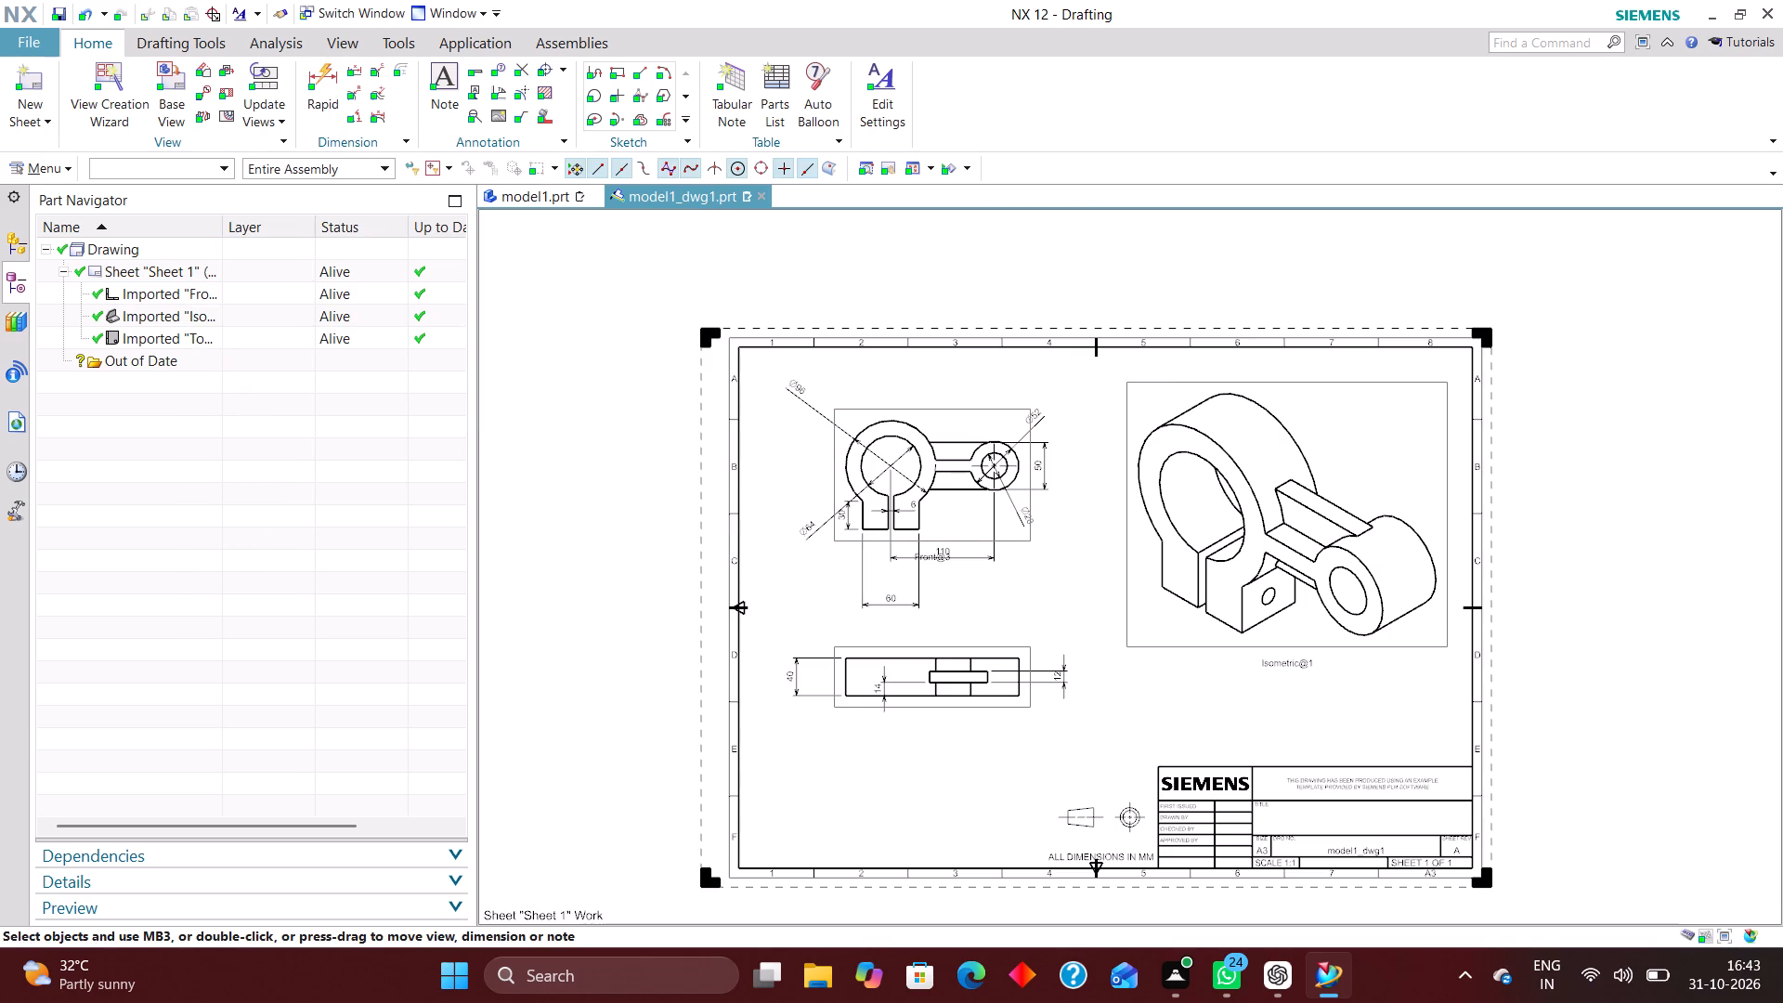
# Show the Top view's label with the view label type set to Name.
pyautogui.rightClick(934, 710)
pyautogui.click(984, 292)
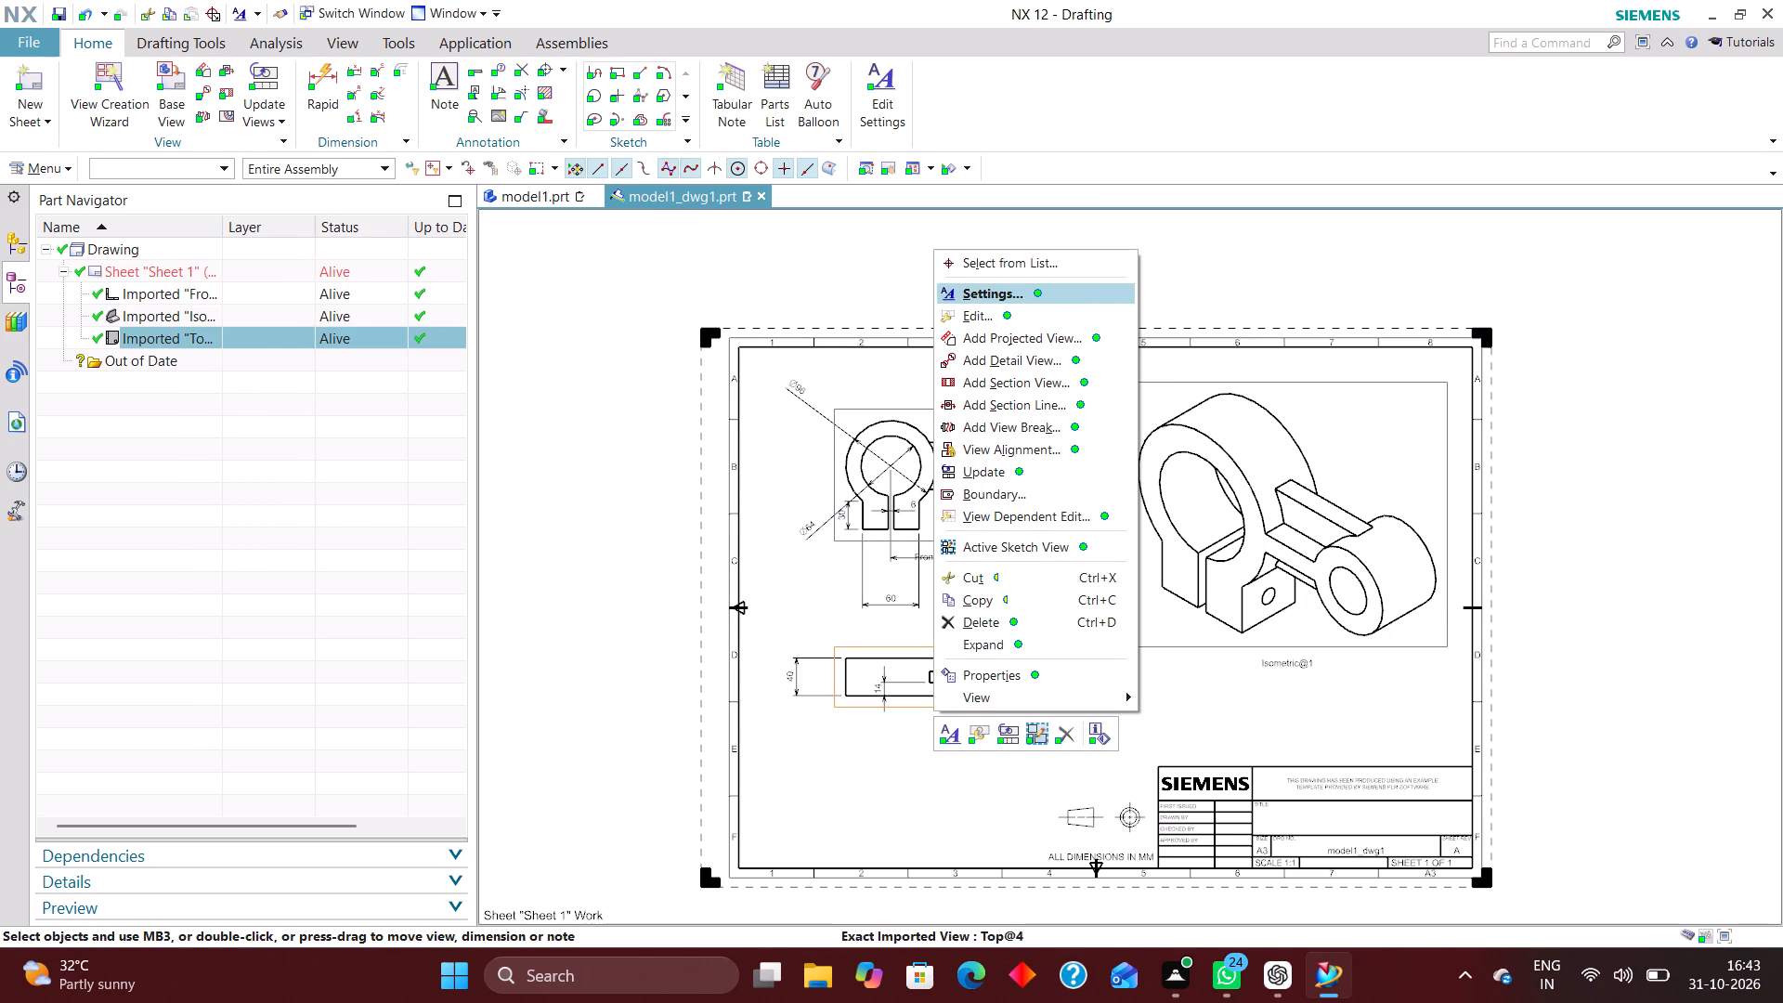
pyautogui.click(390, 316)
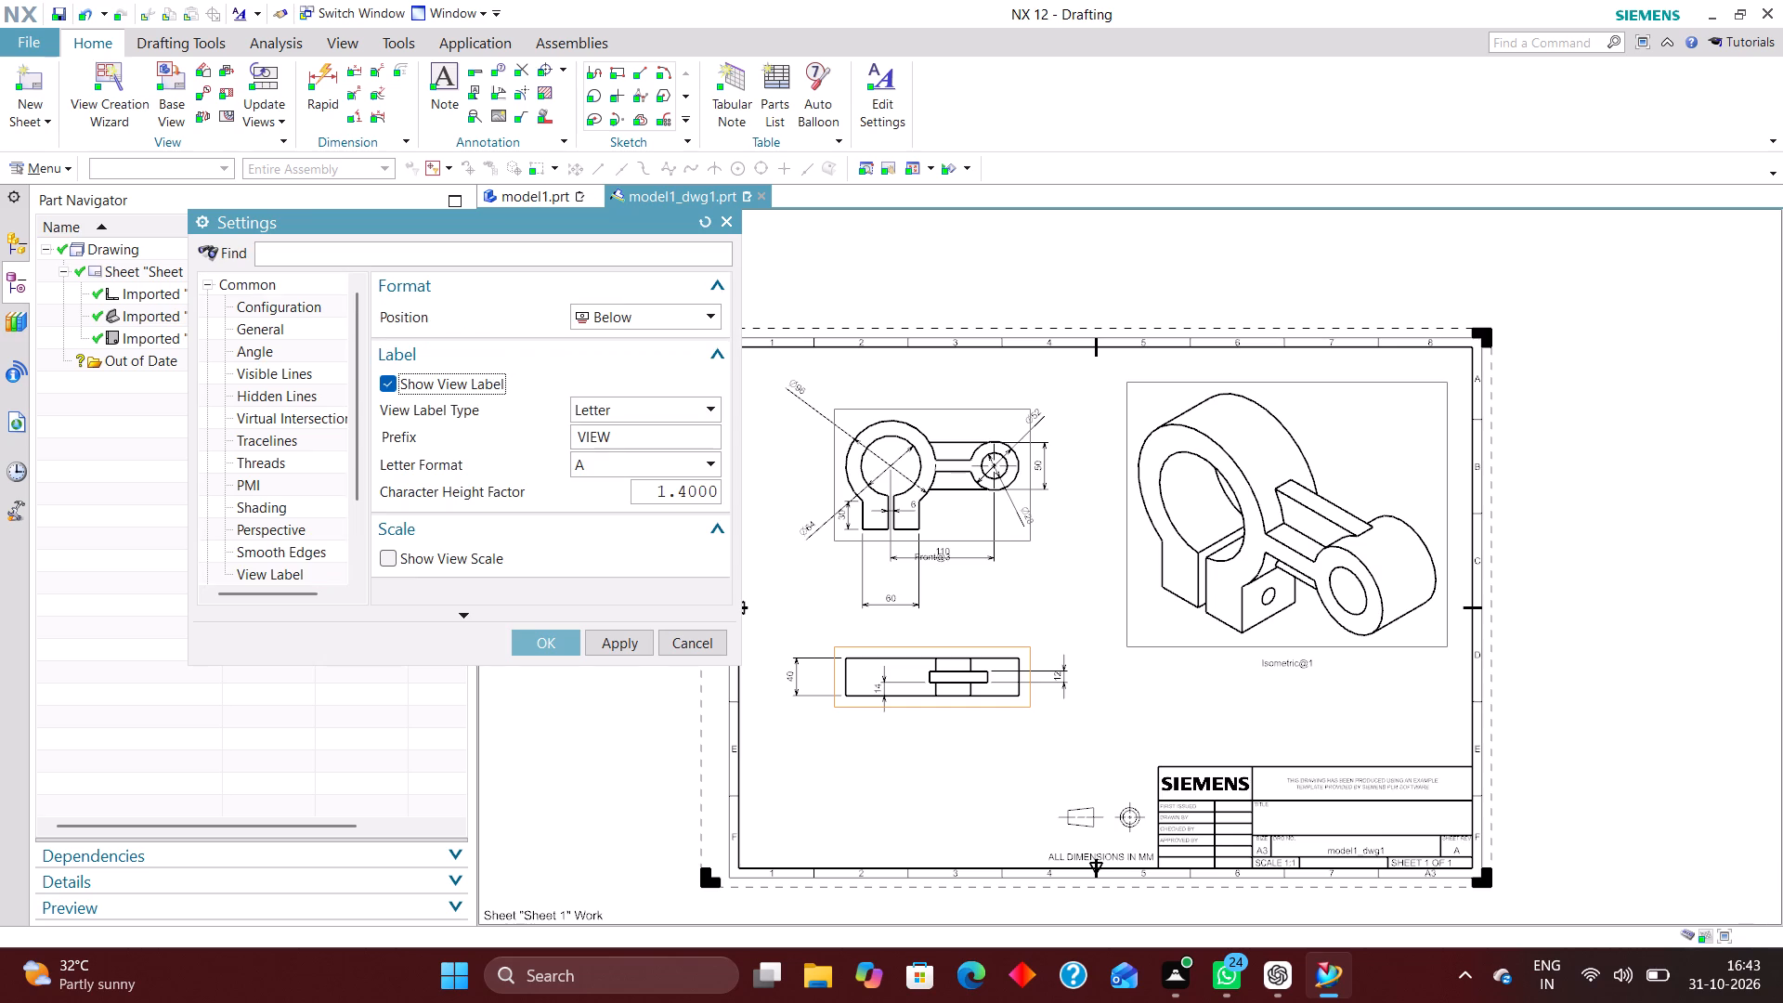
pyautogui.click(638, 410)
pyautogui.click(627, 423)
pyautogui.click(540, 639)
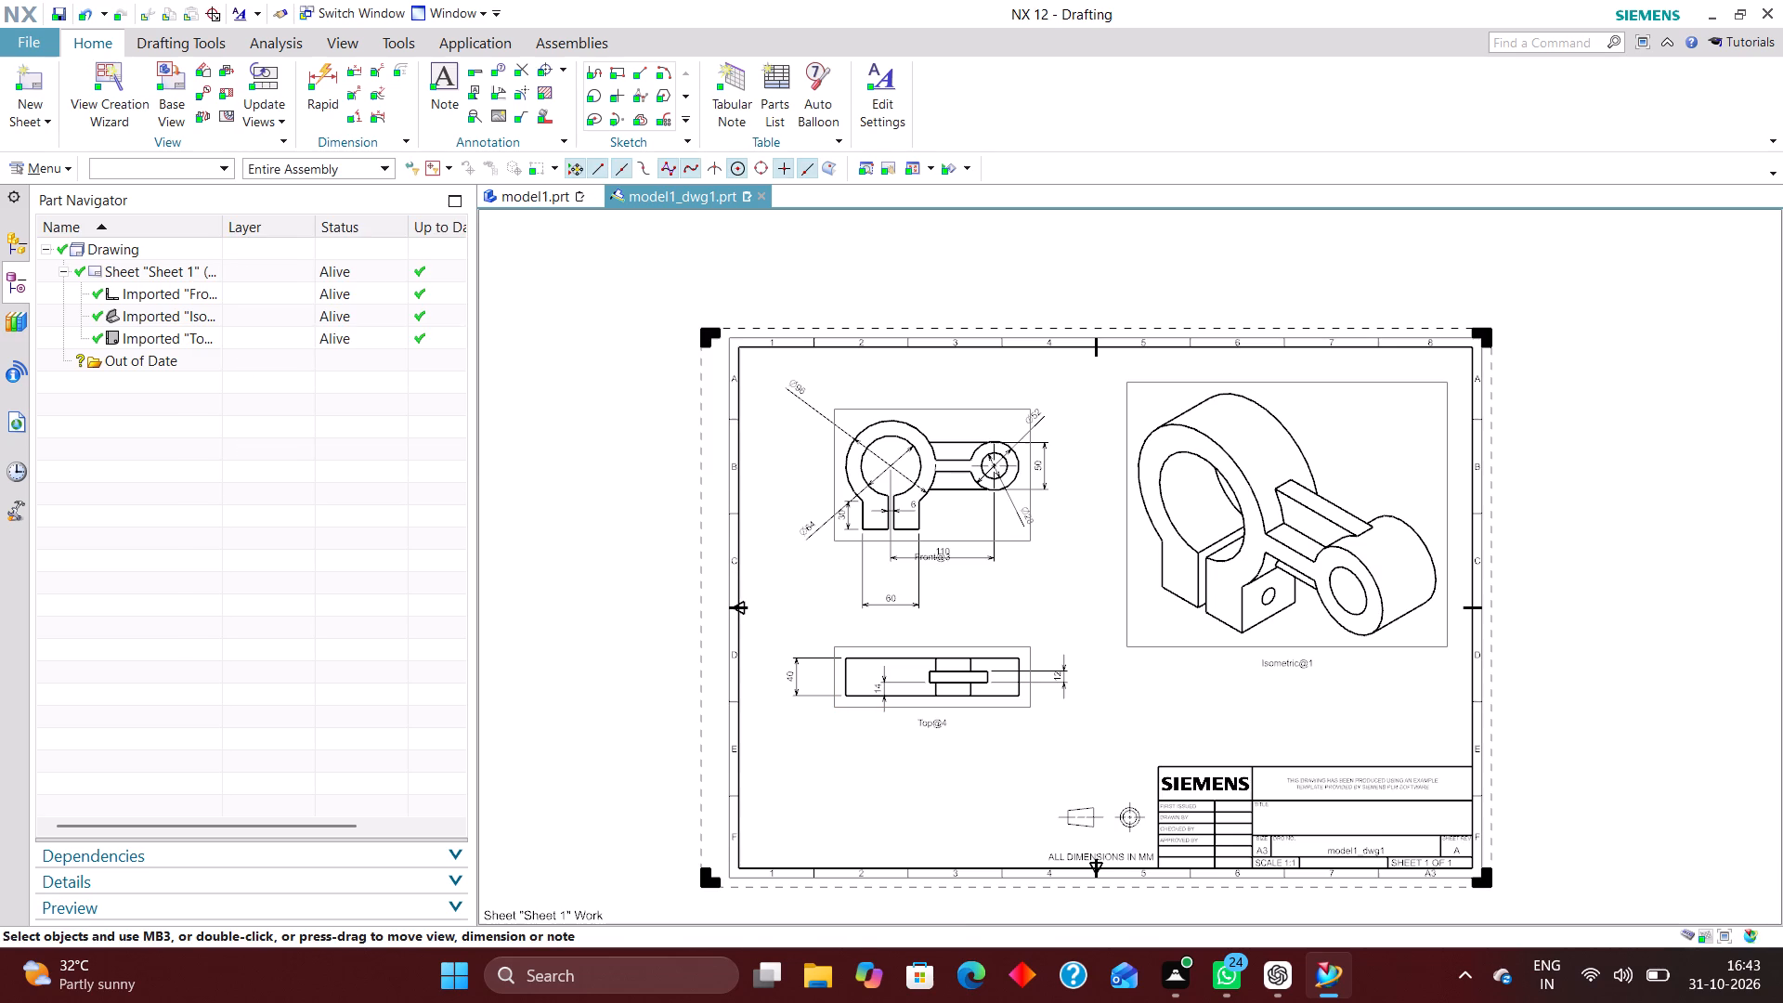
# Rename the imported Front view as FRONT VIEW.
pyautogui.scroll(2, 983, 717)
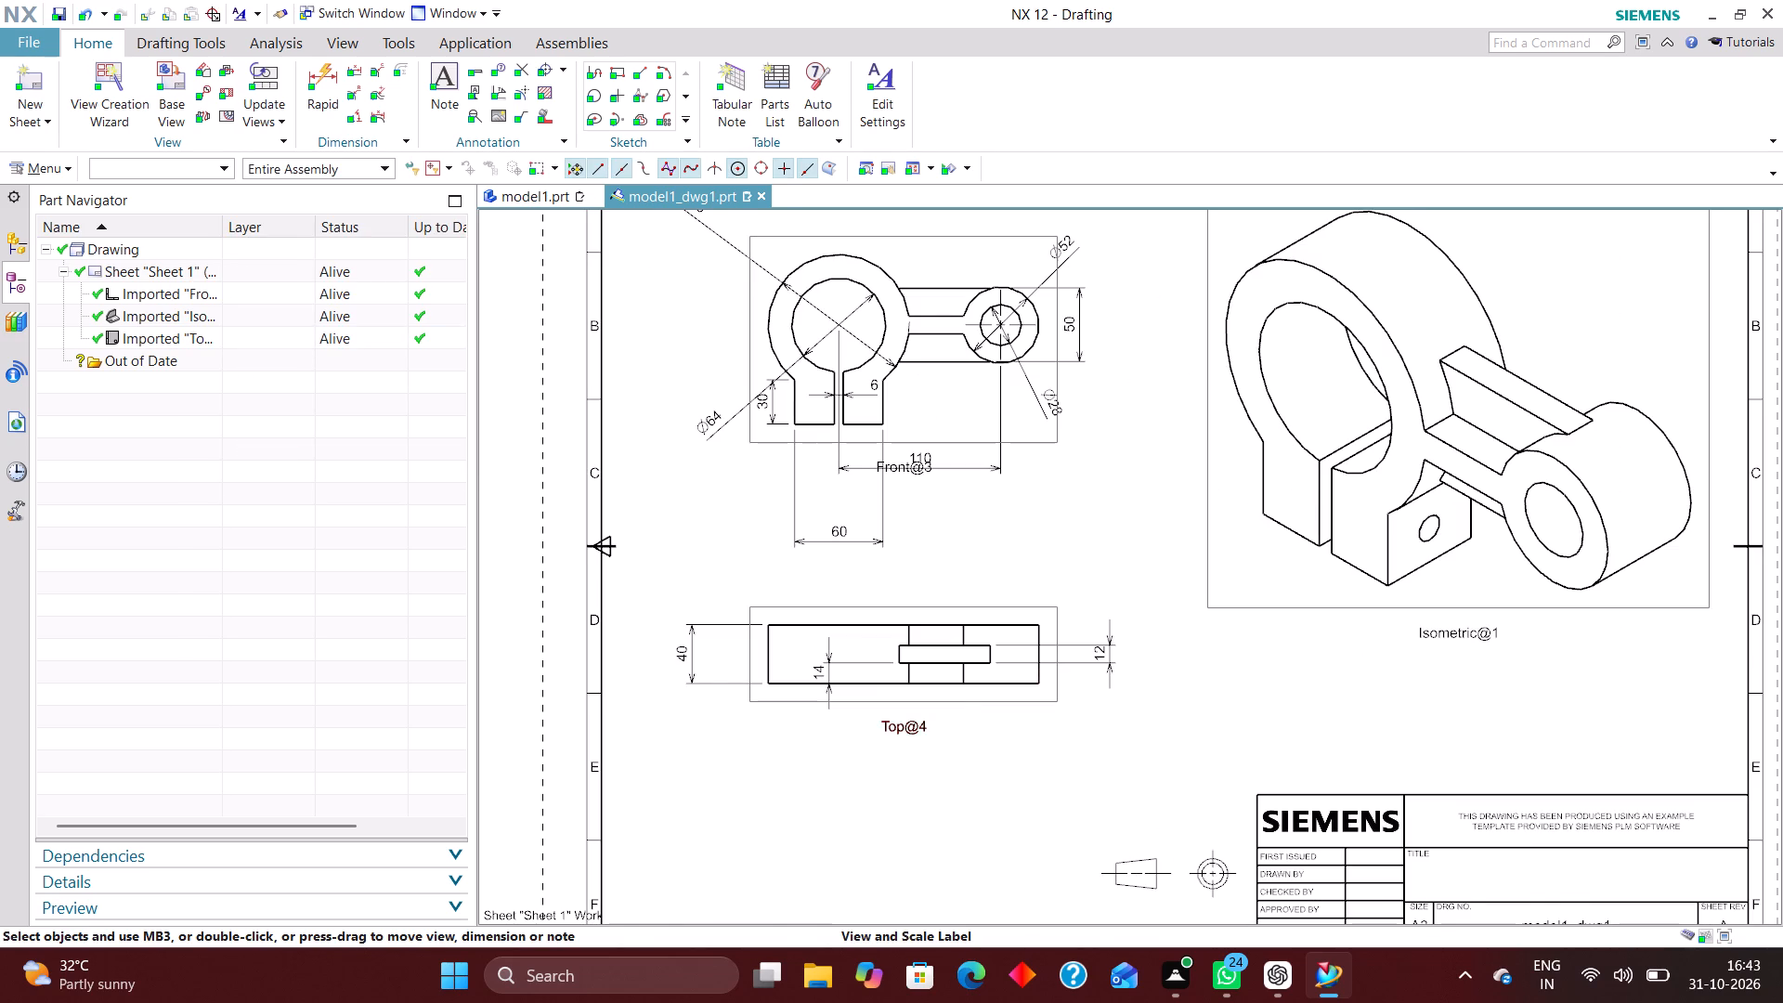
pyautogui.scroll(-2, 976, 764)
pyautogui.scroll(1, 1083, 752)
pyautogui.moveTo(1129, 683); pyautogui.dragTo(985, 816, button='right')
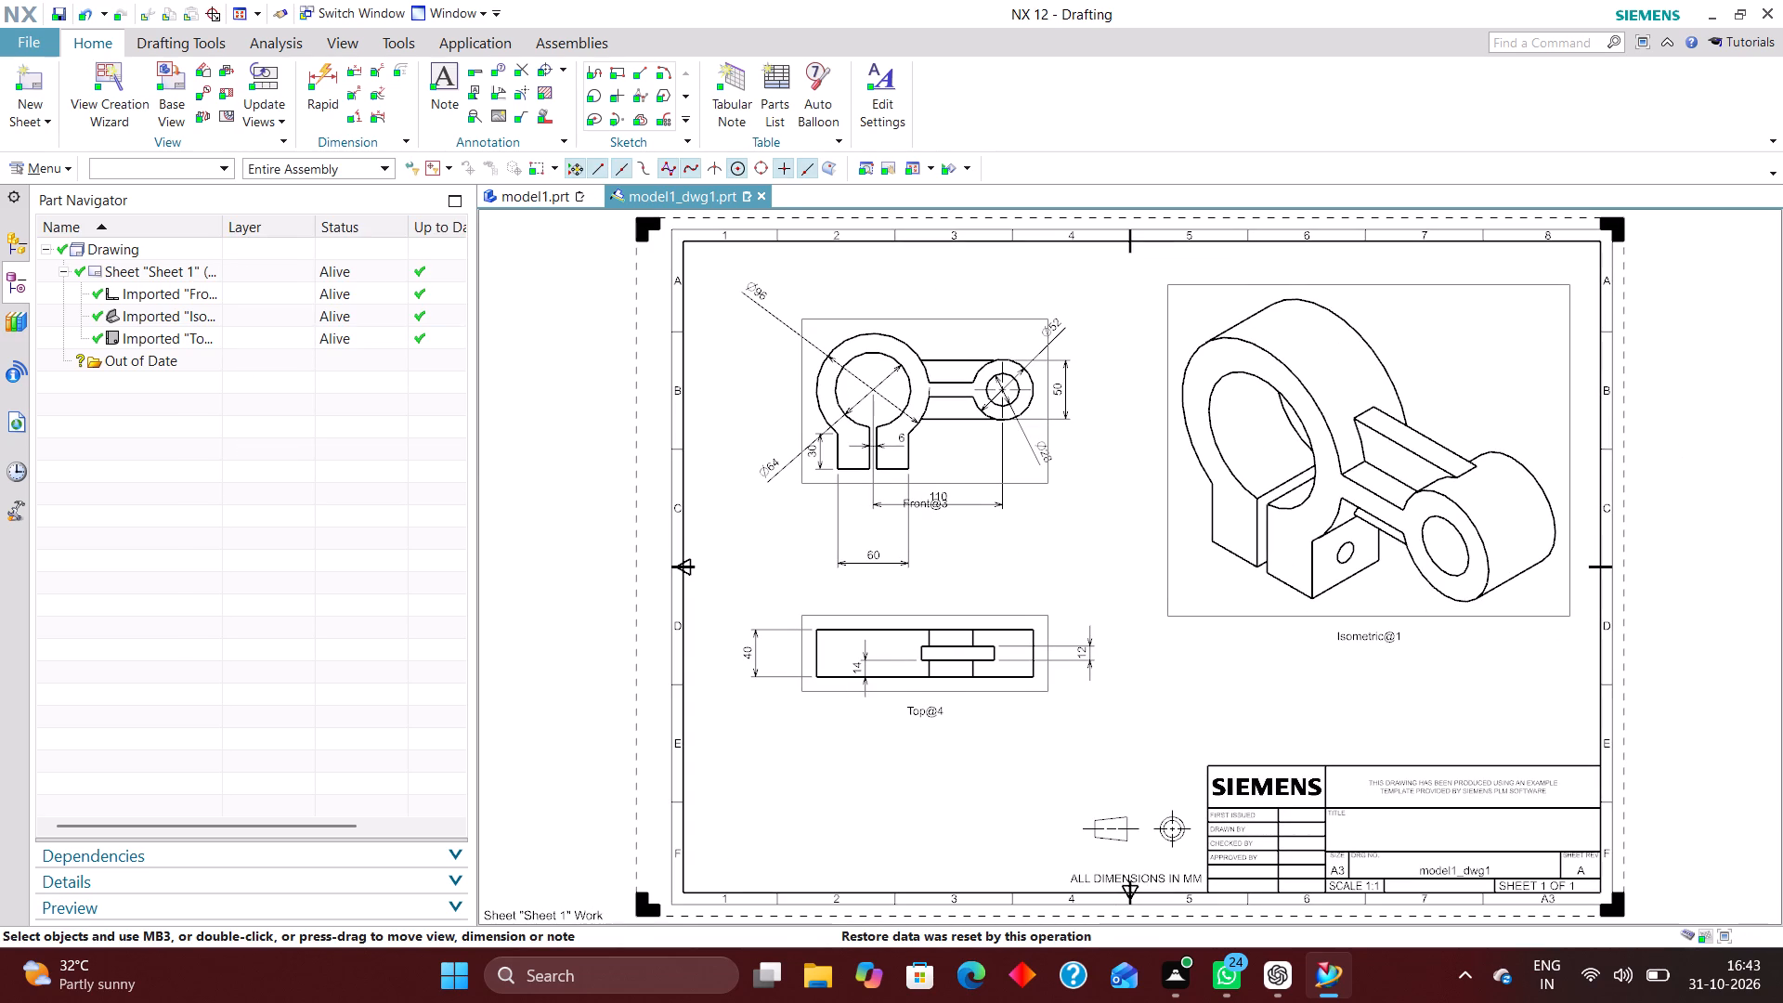
pyautogui.click(238, 286)
pyautogui.rightClick(241, 281)
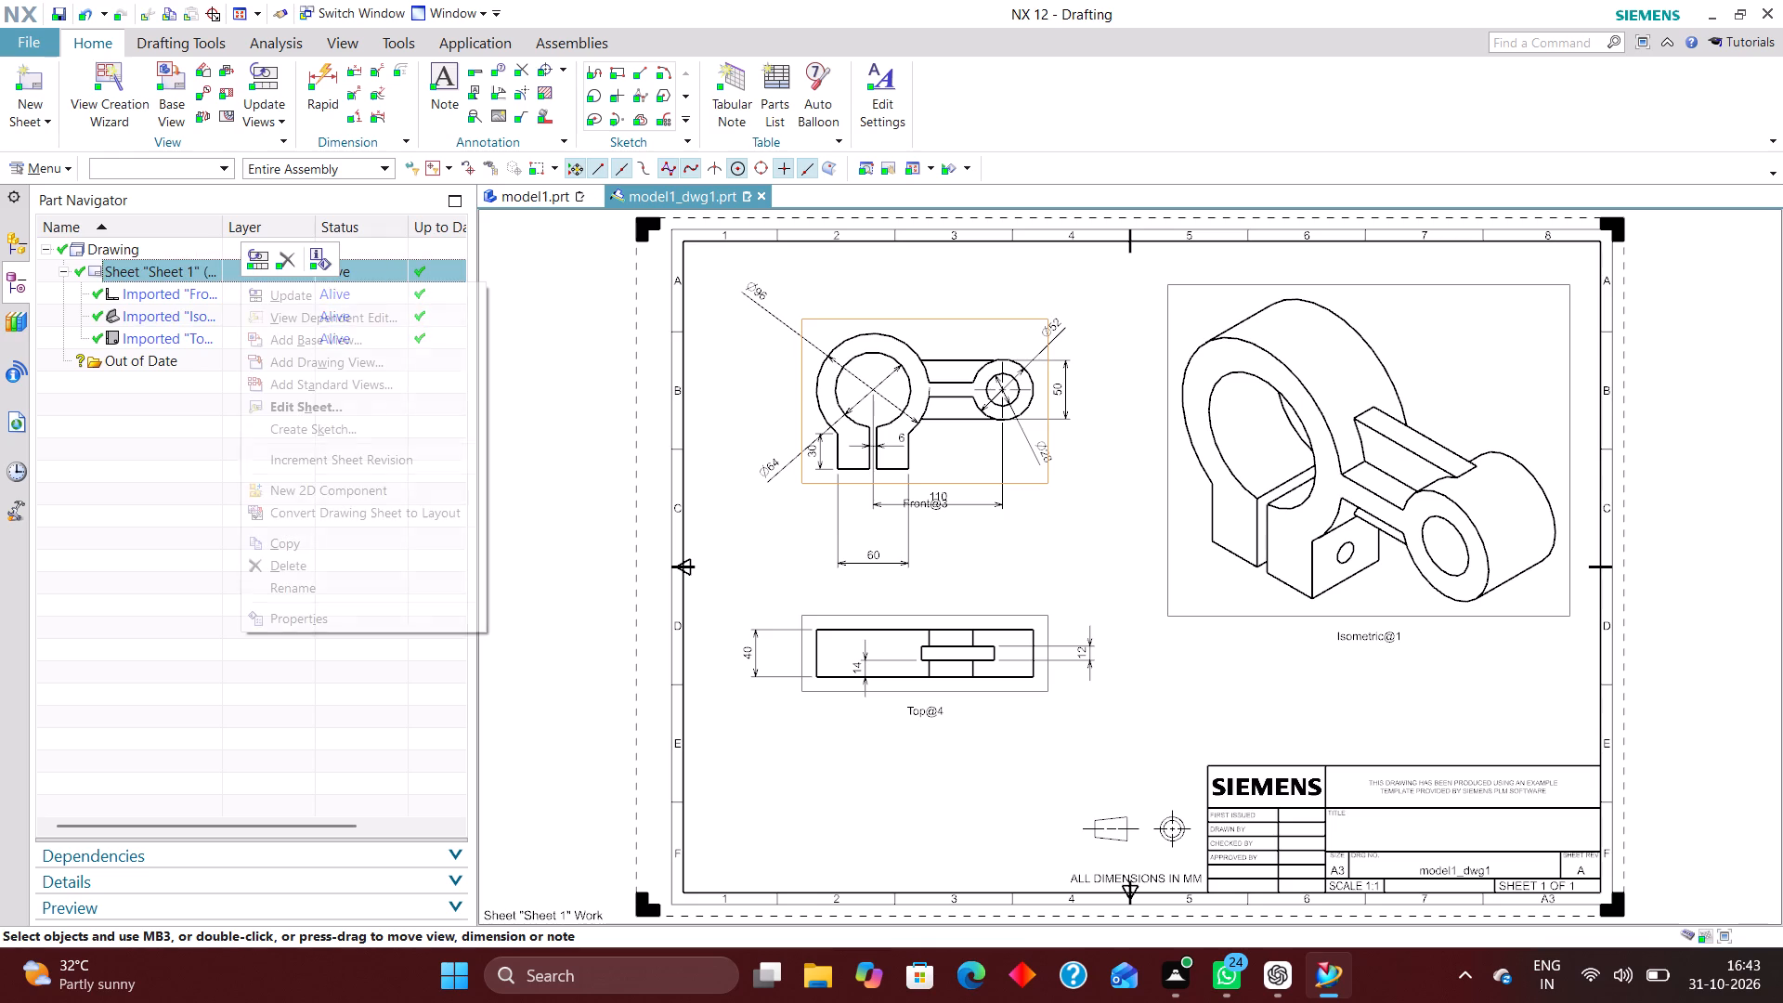
pyautogui.click(213, 297)
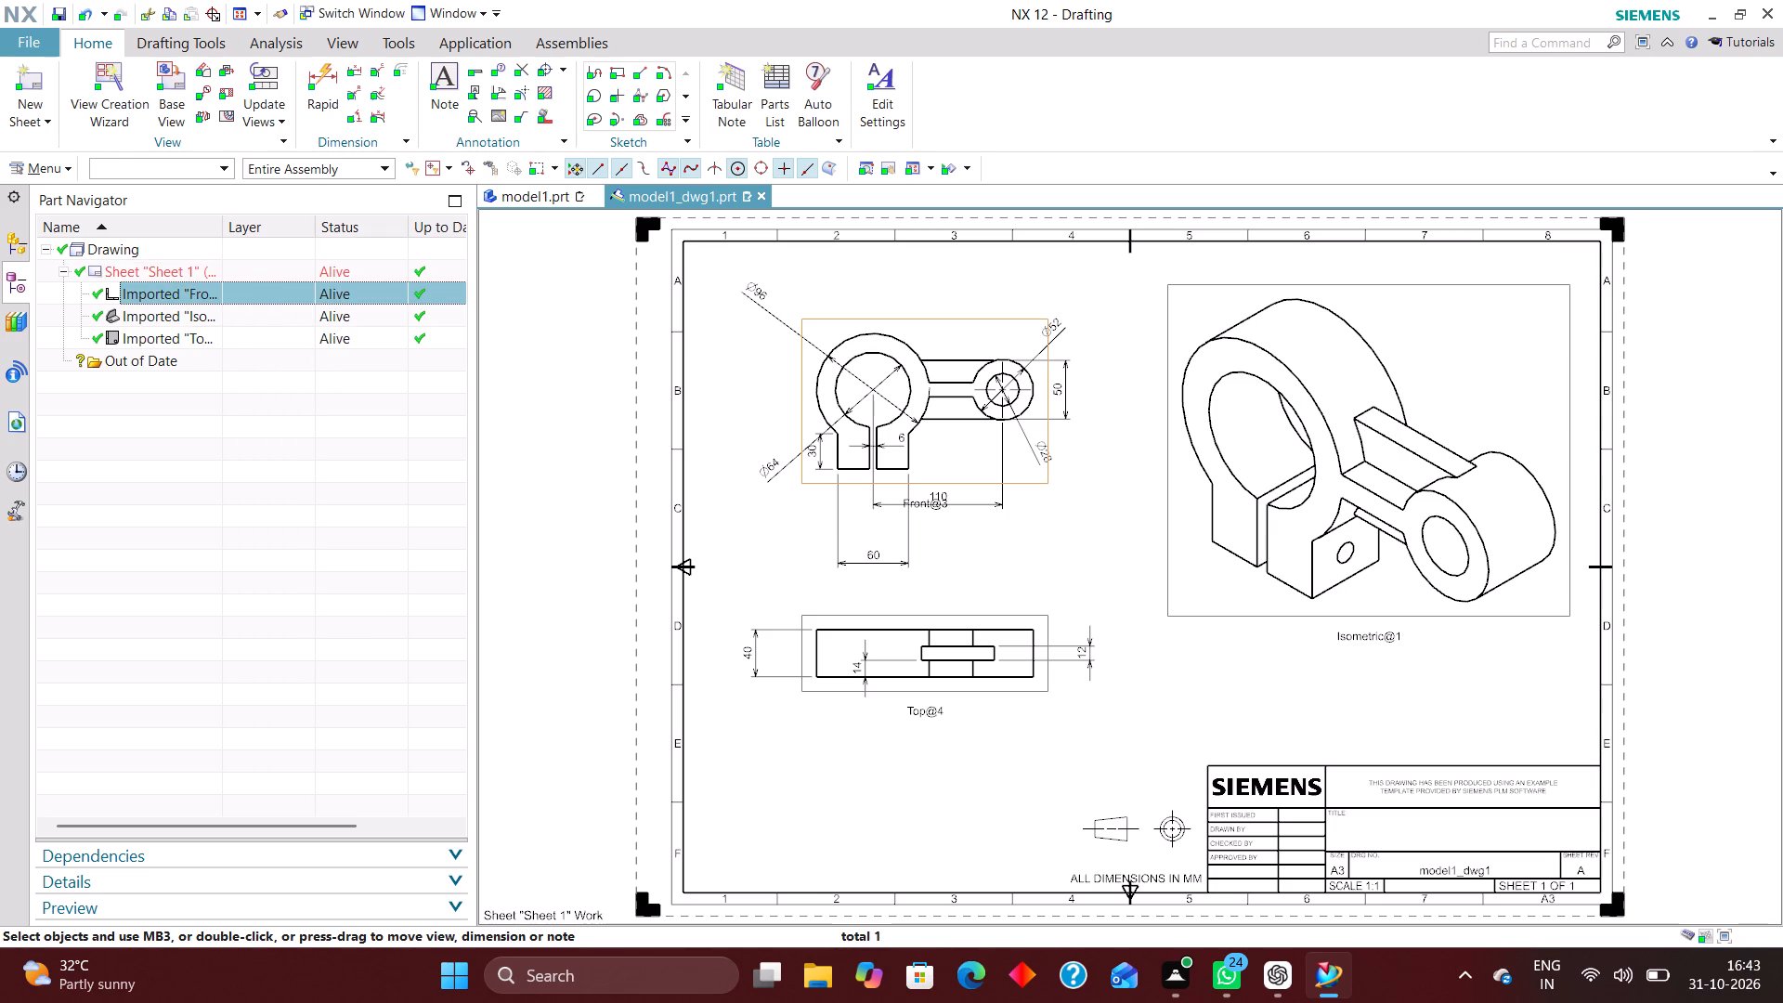
pyautogui.rightClick(245, 295)
pyautogui.click(326, 660)
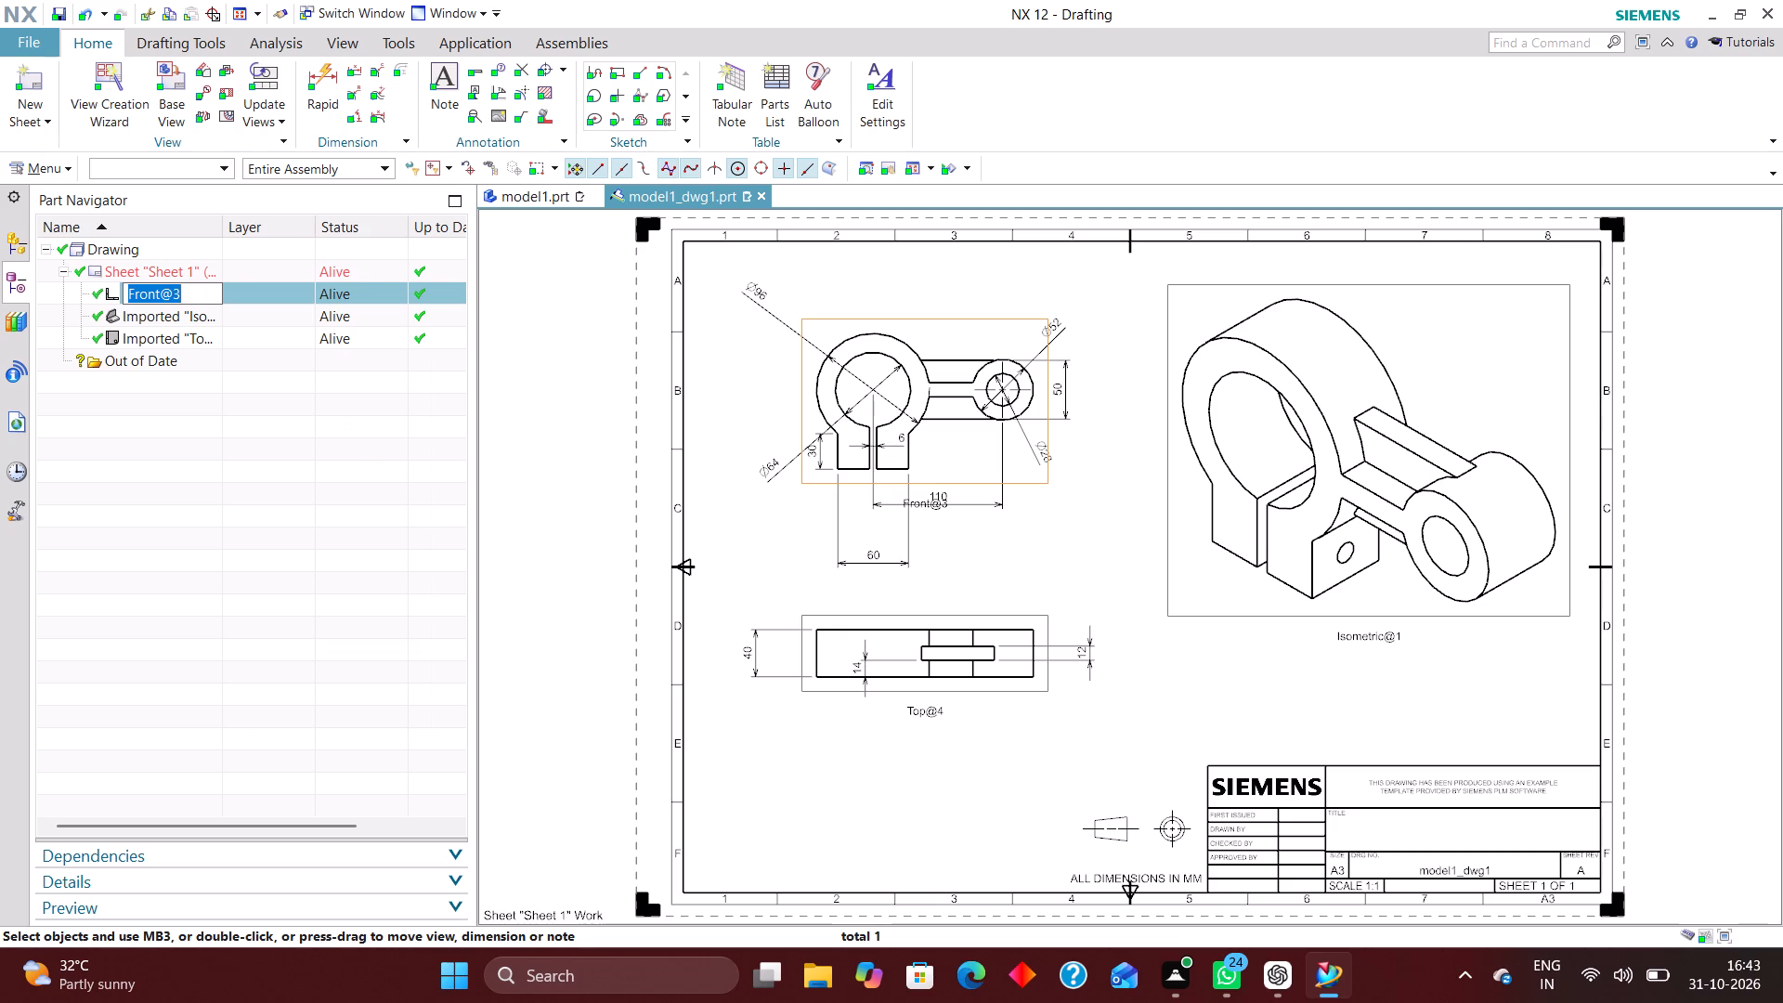
pyautogui.write('FRONT')
pyautogui.press('space')
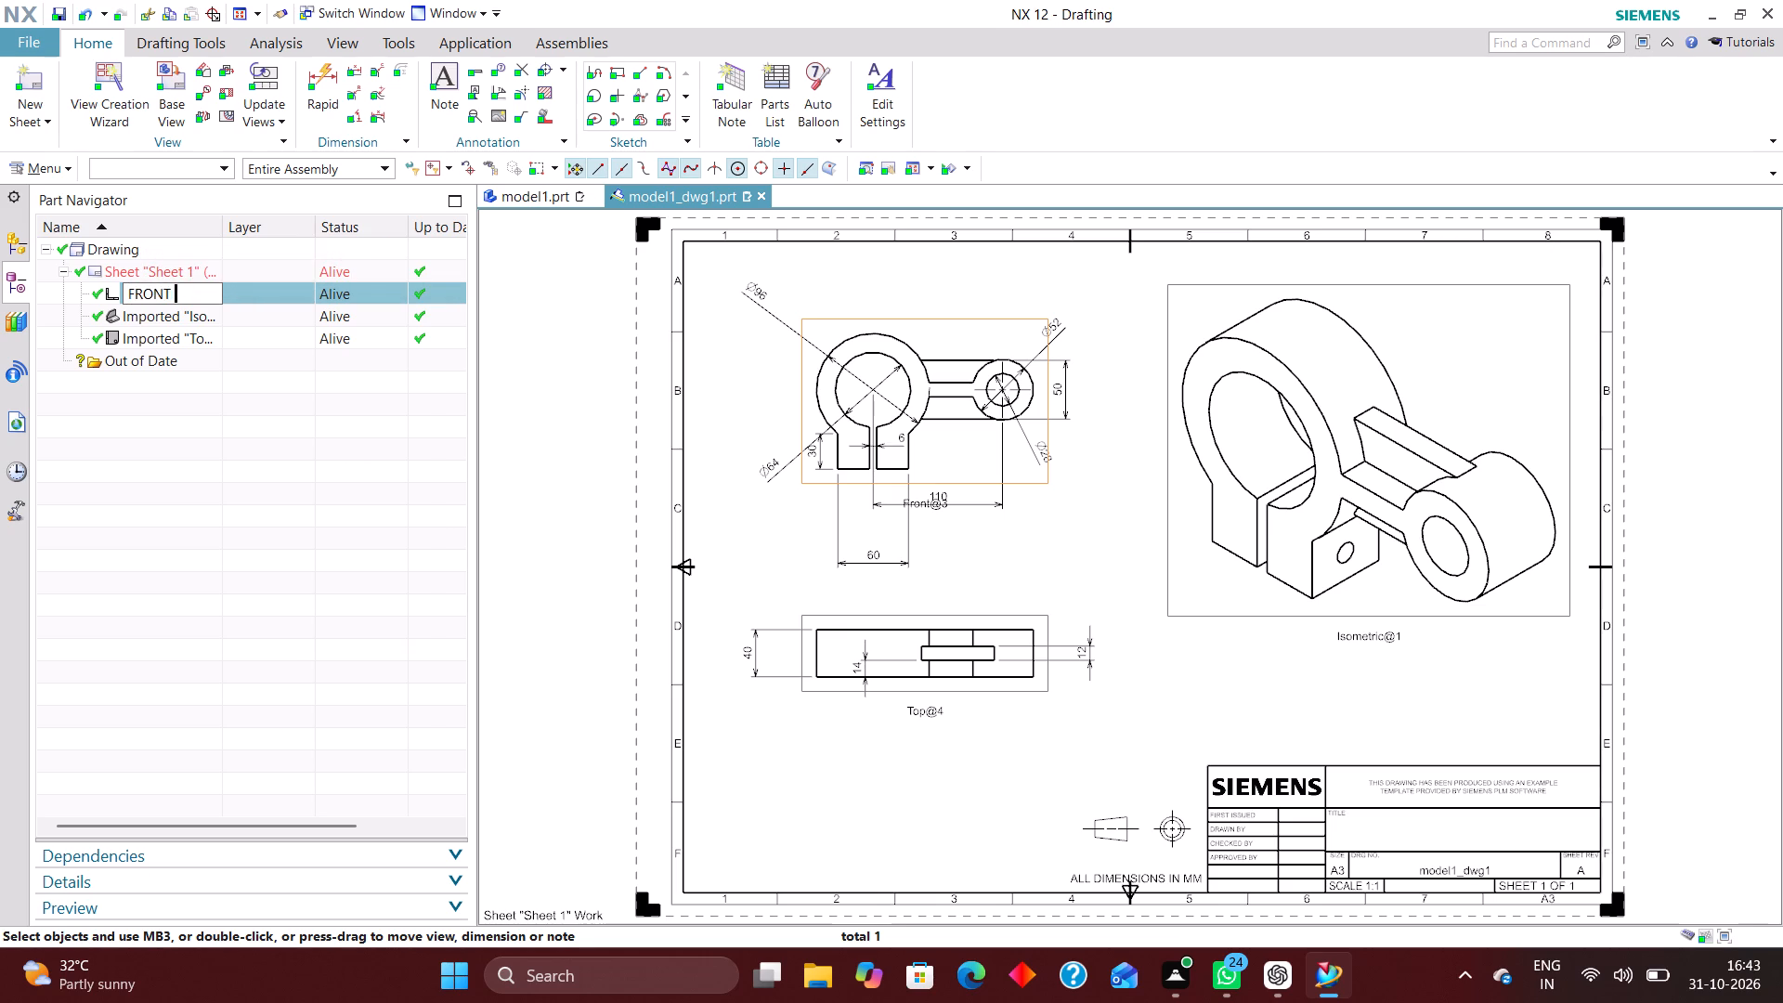
pyautogui.write('VIEW')
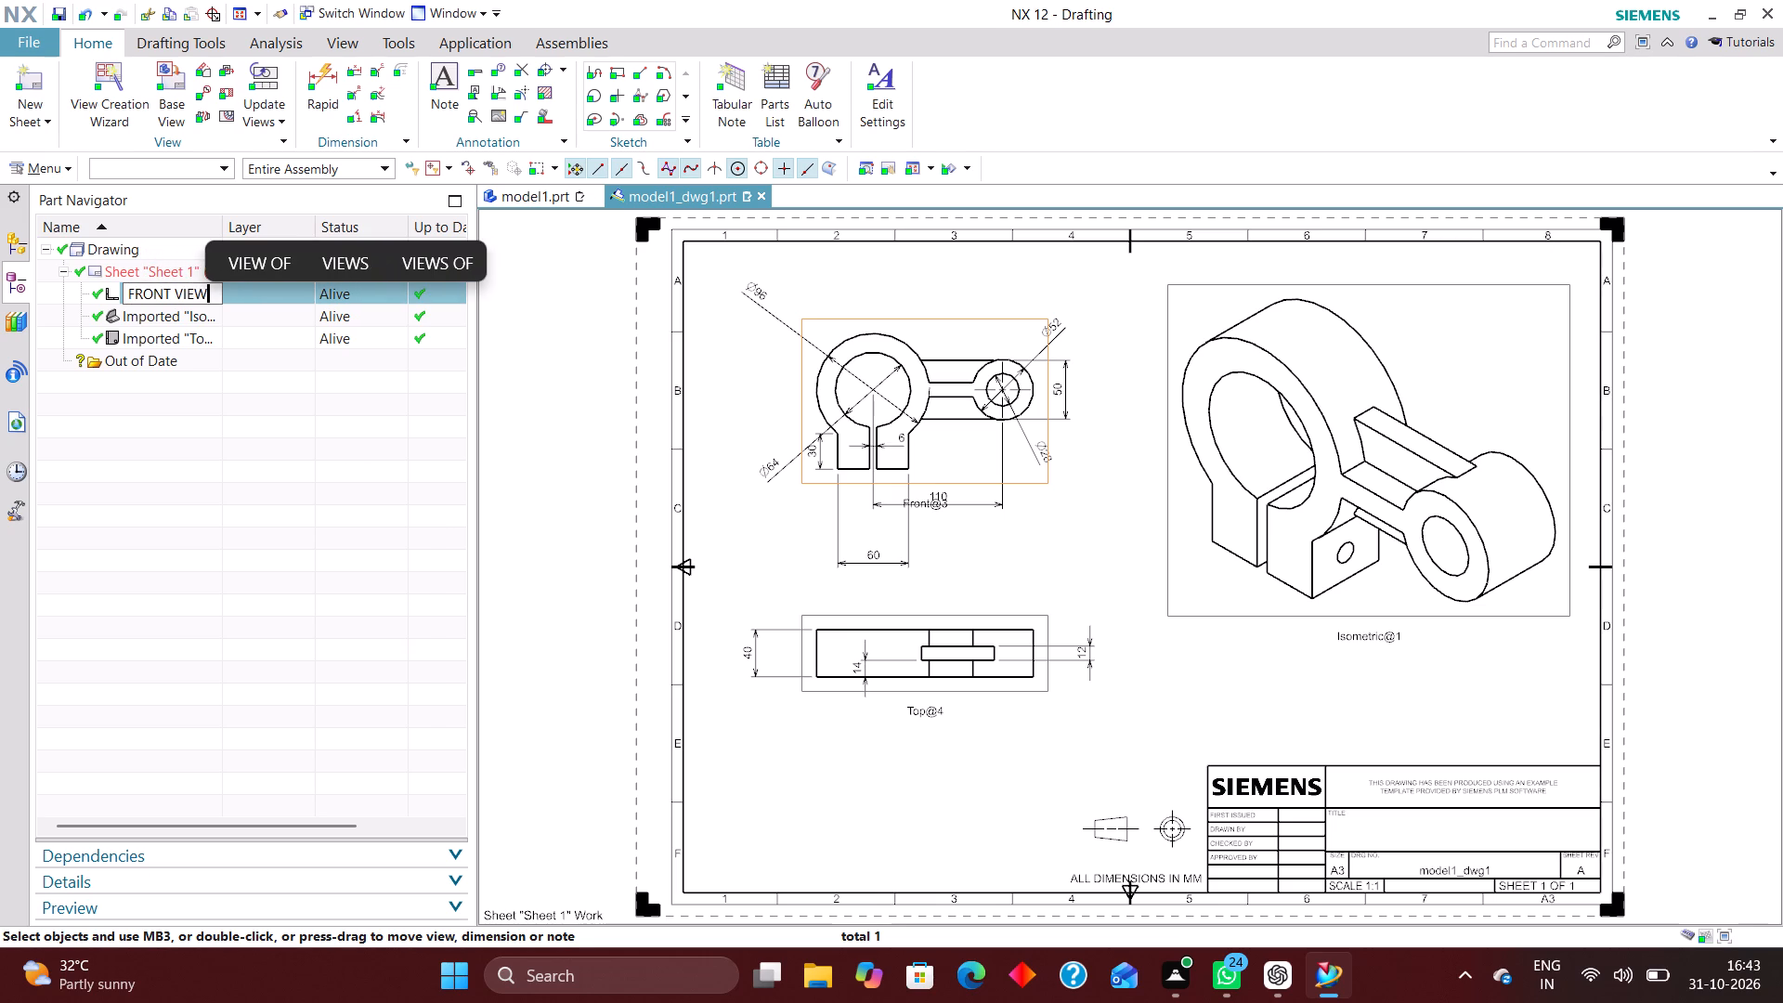
pyautogui.press('Return')
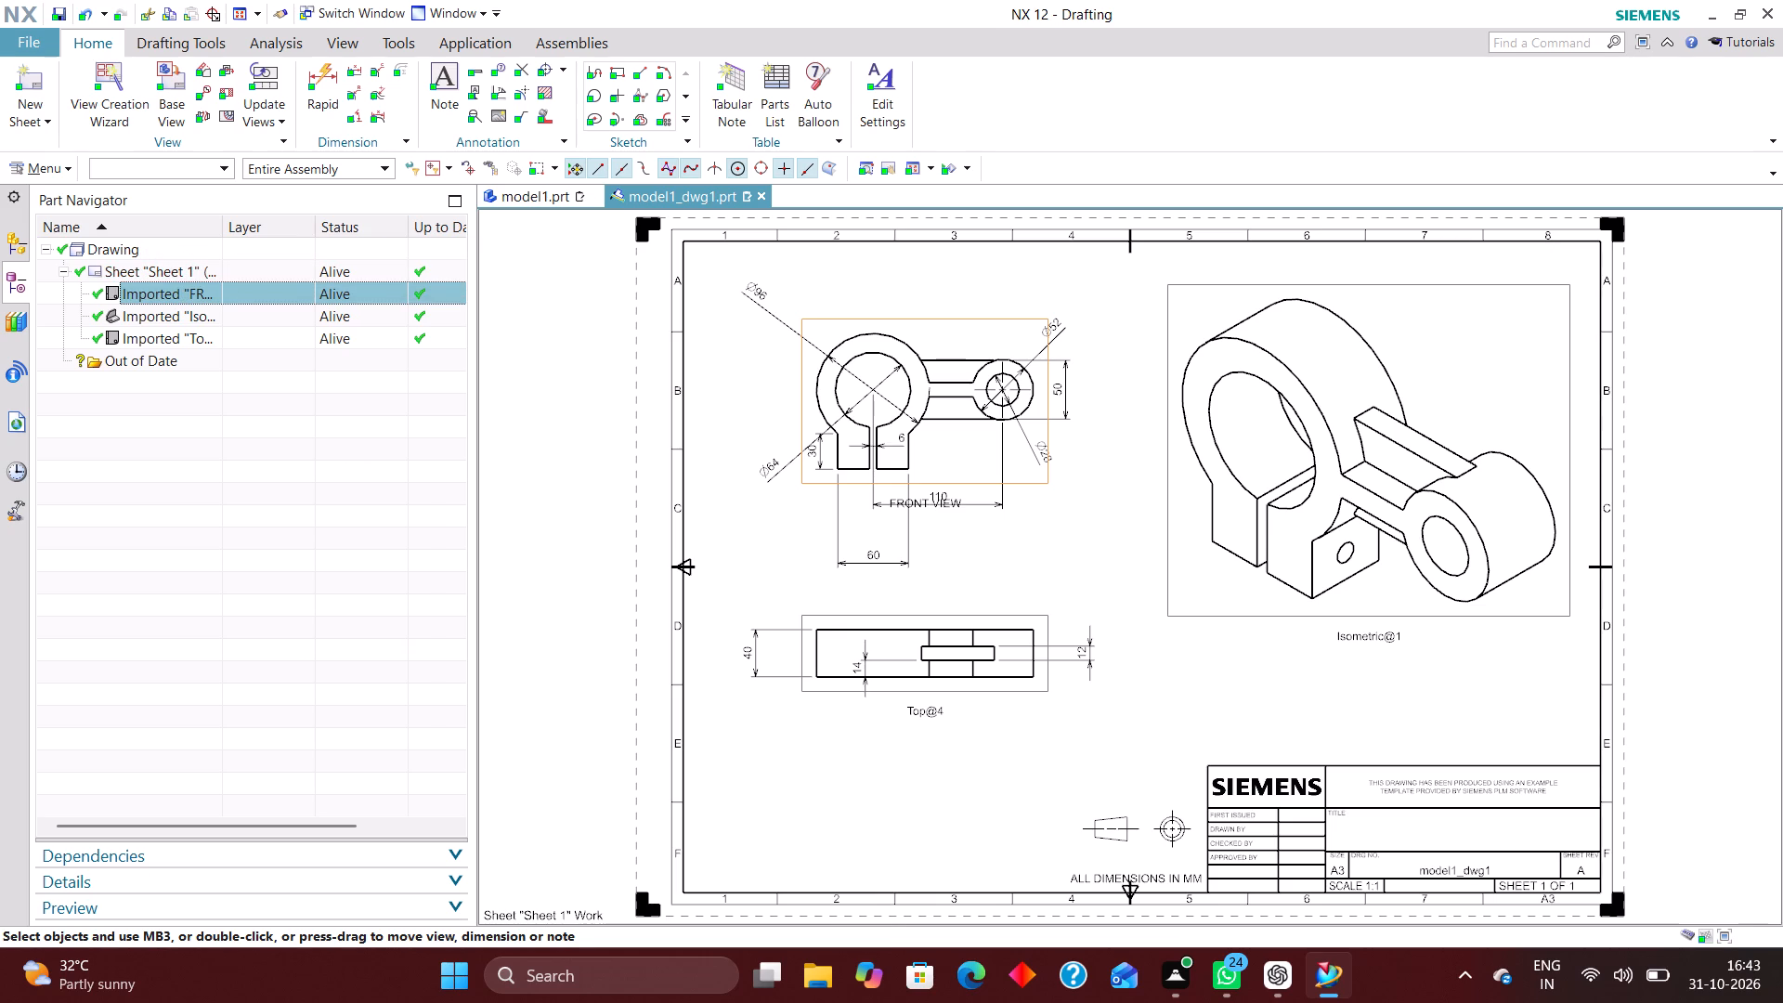
# Rename the imported isometric view as ISOMETRIC VIEW.
pyautogui.click(272, 318)
pyautogui.rightClick(269, 314)
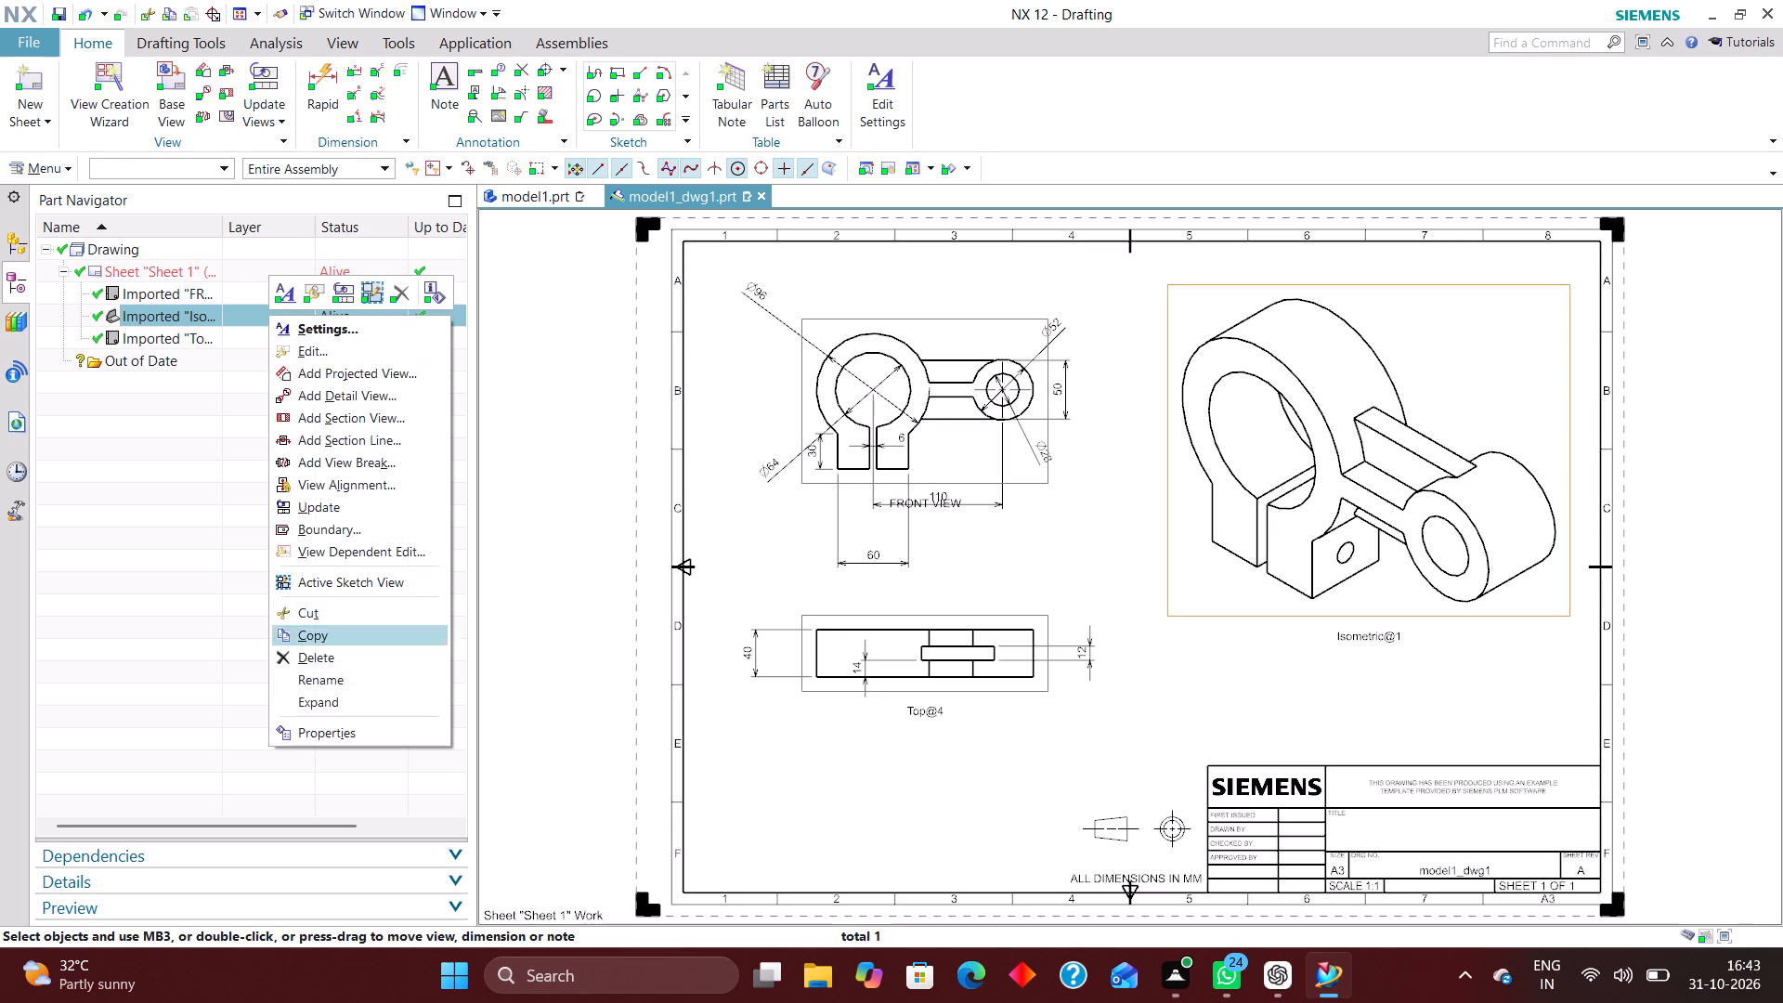
pyautogui.click(391, 681)
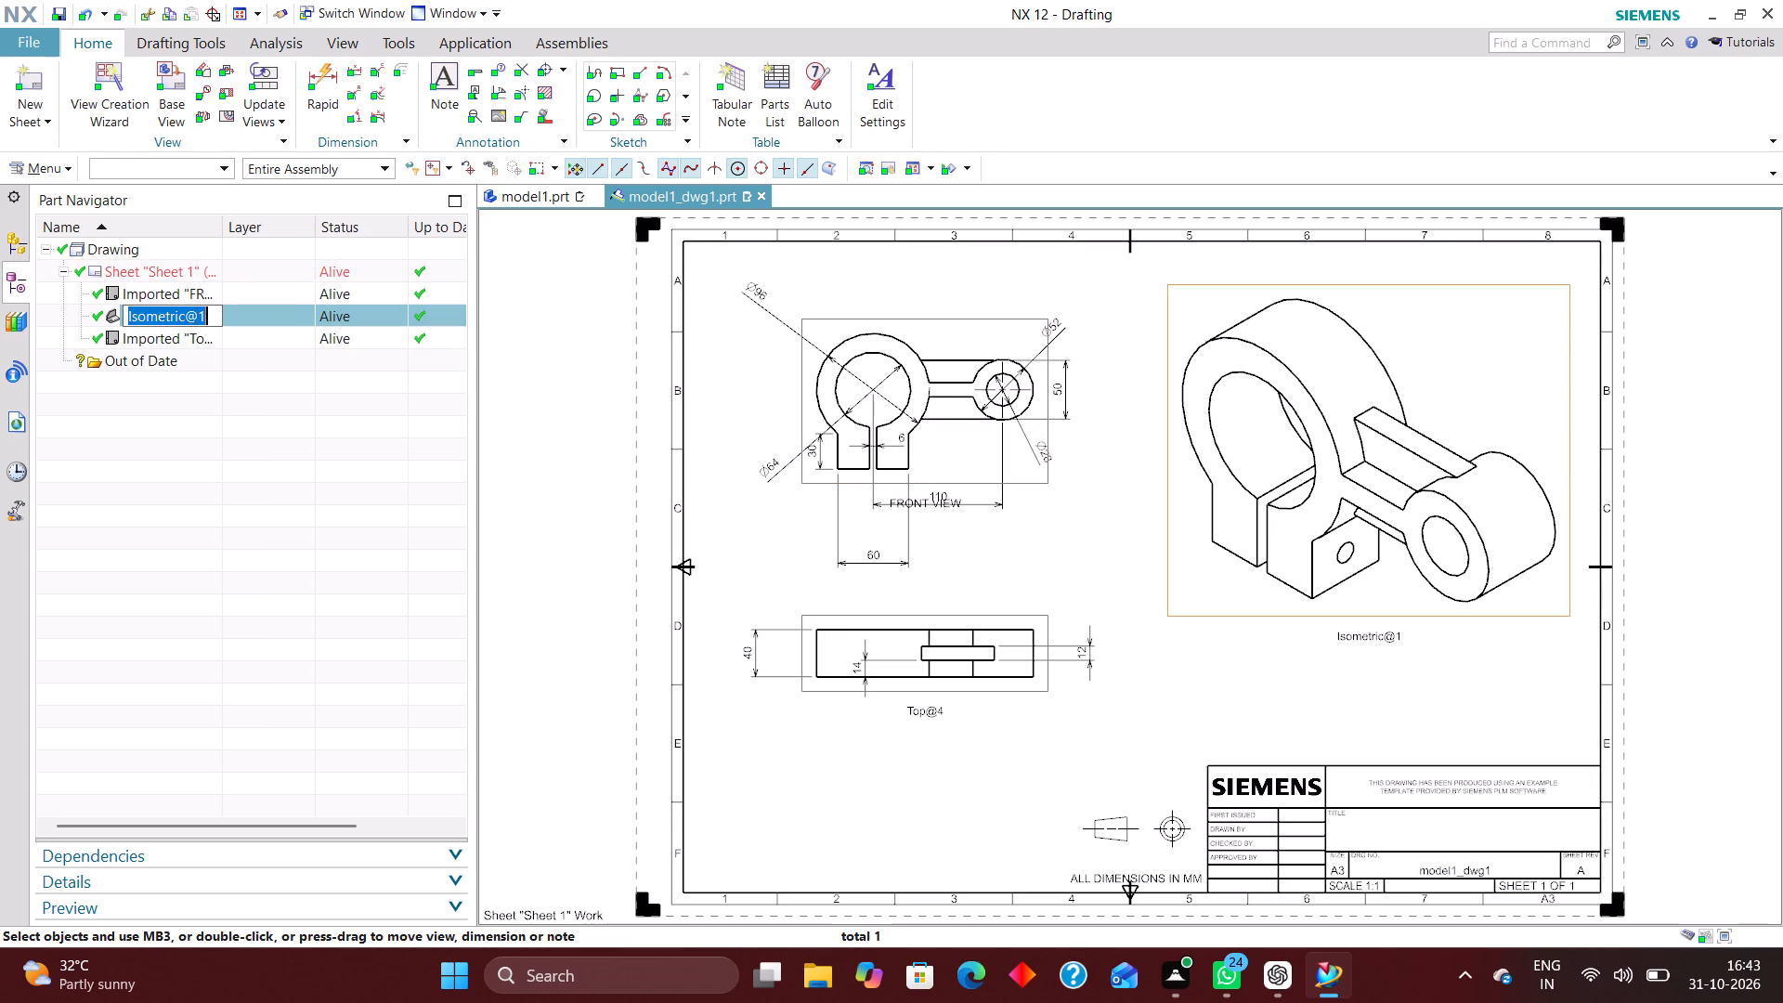
pyautogui.write('ISOMETRIC VIEW')
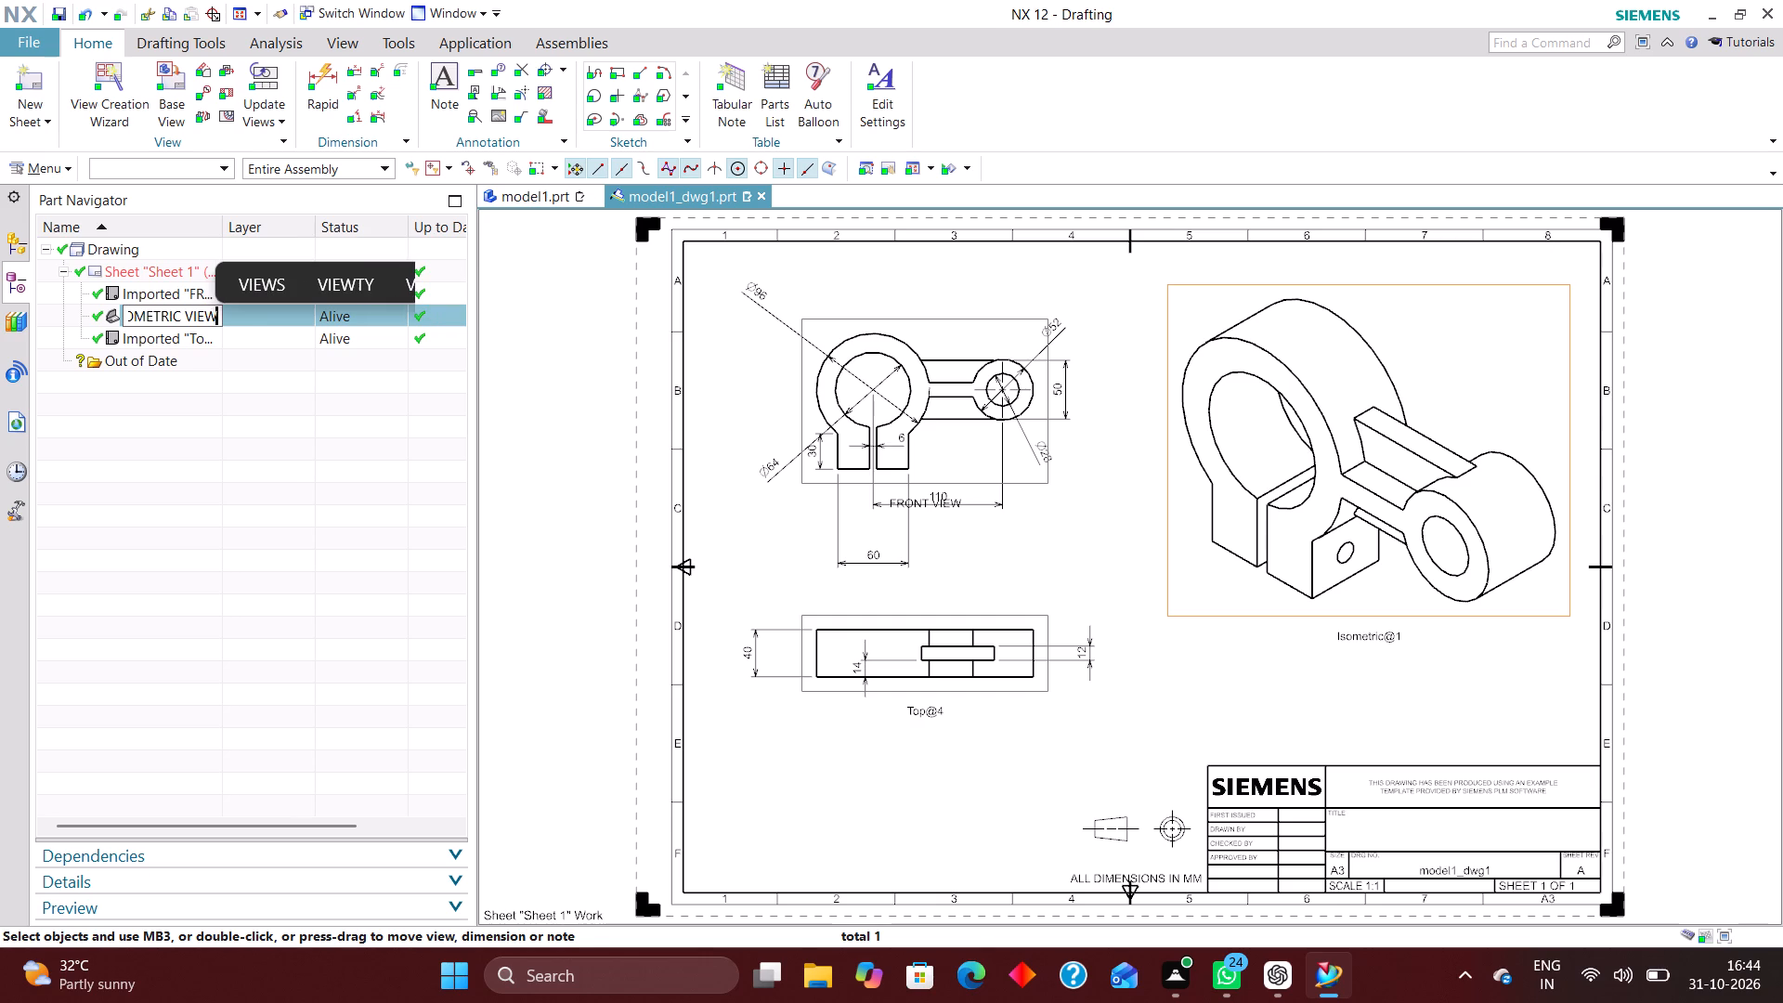
pyautogui.press('Return')
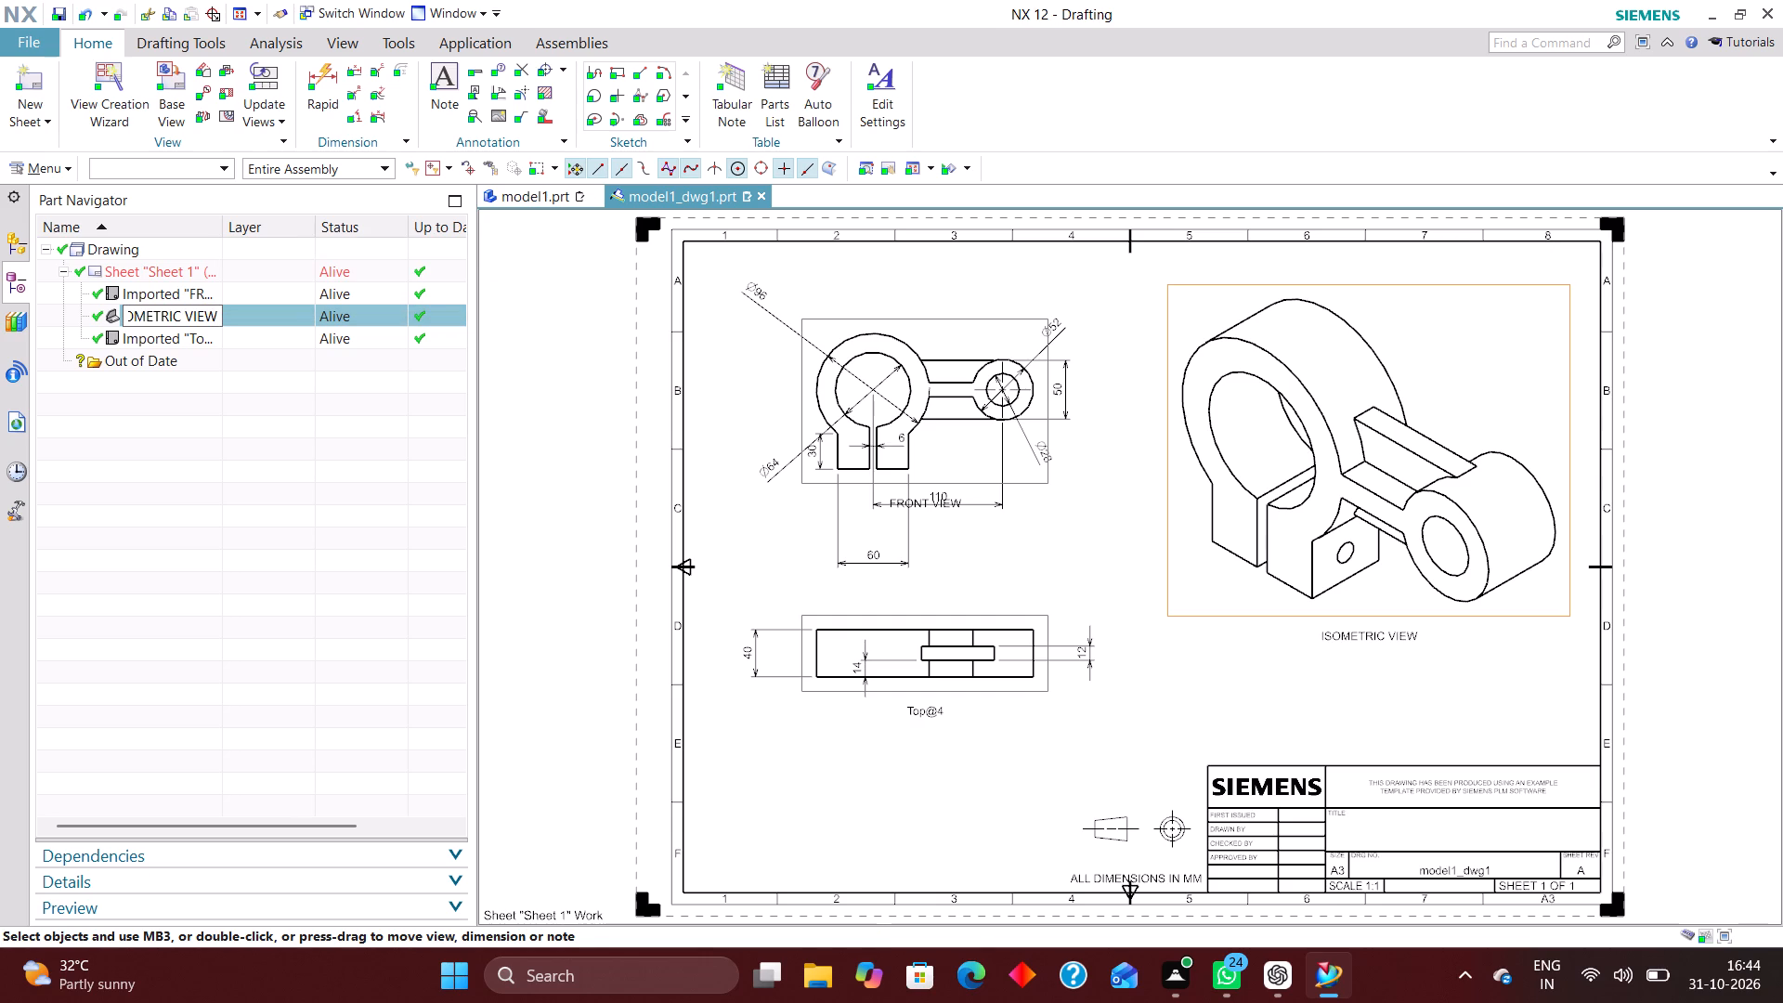
# Rename the imported Top view as TOP VIEW.
pyautogui.click(251, 337)
pyautogui.rightClick(250, 341)
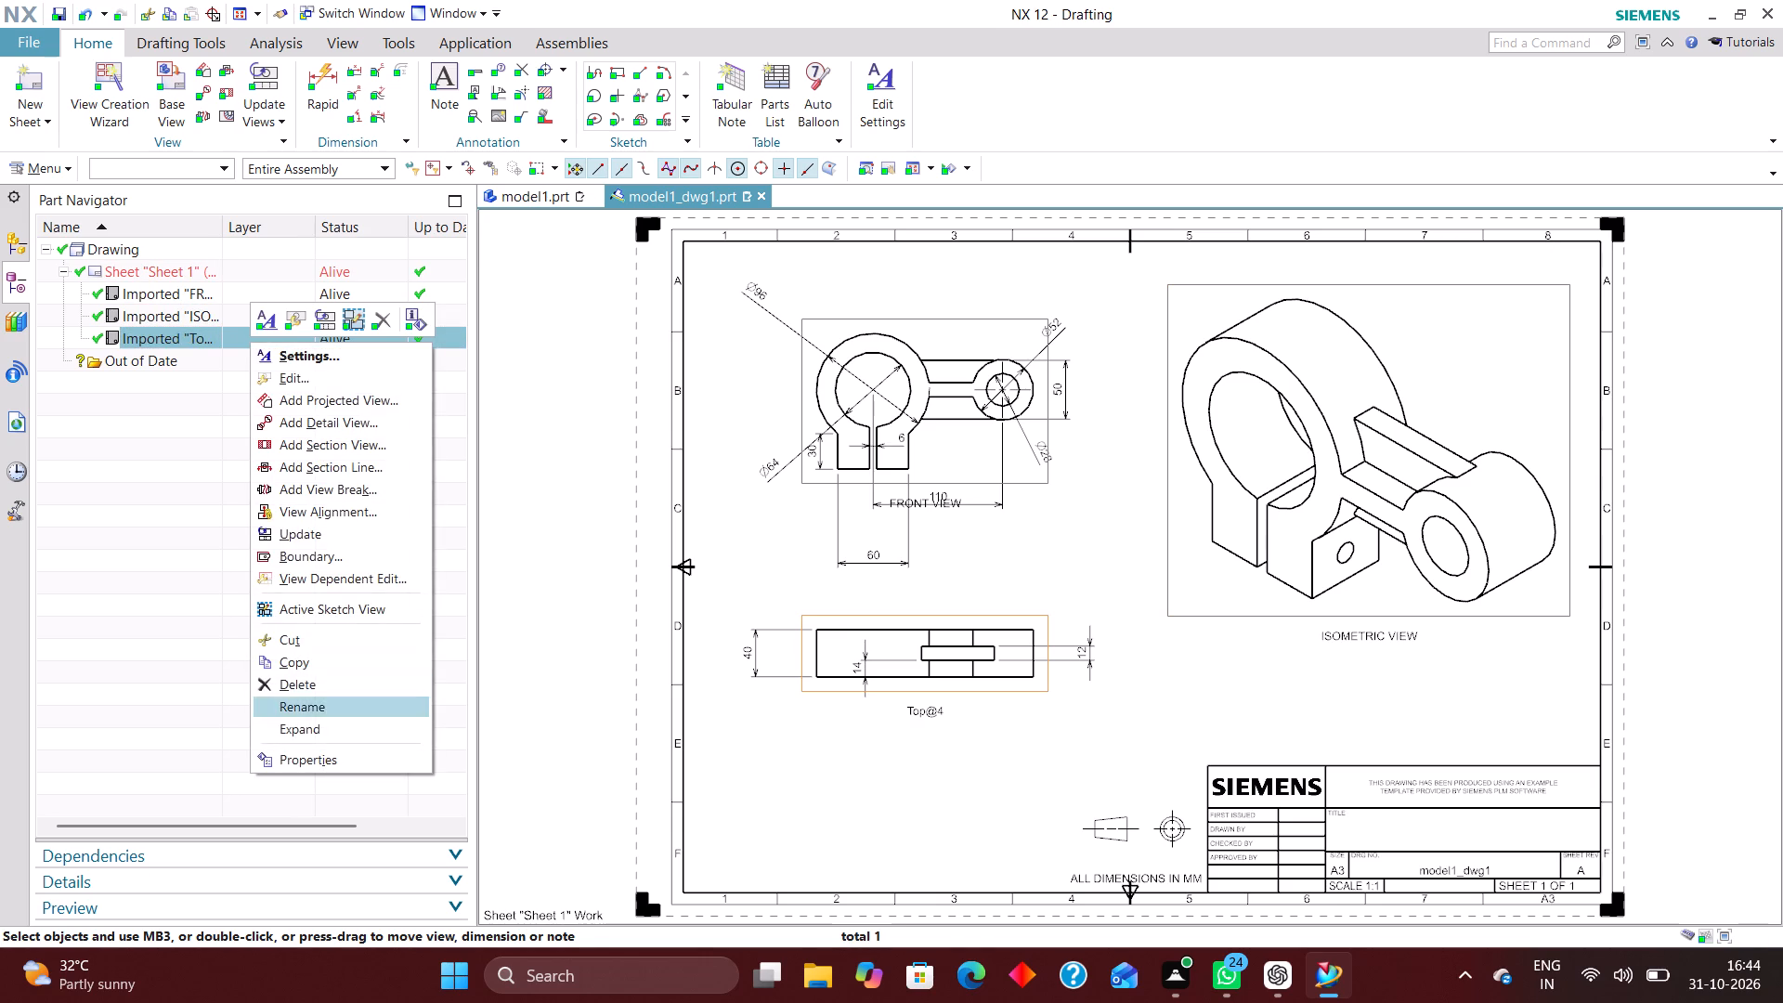
pyautogui.click(306, 704)
pyautogui.write('TOP')
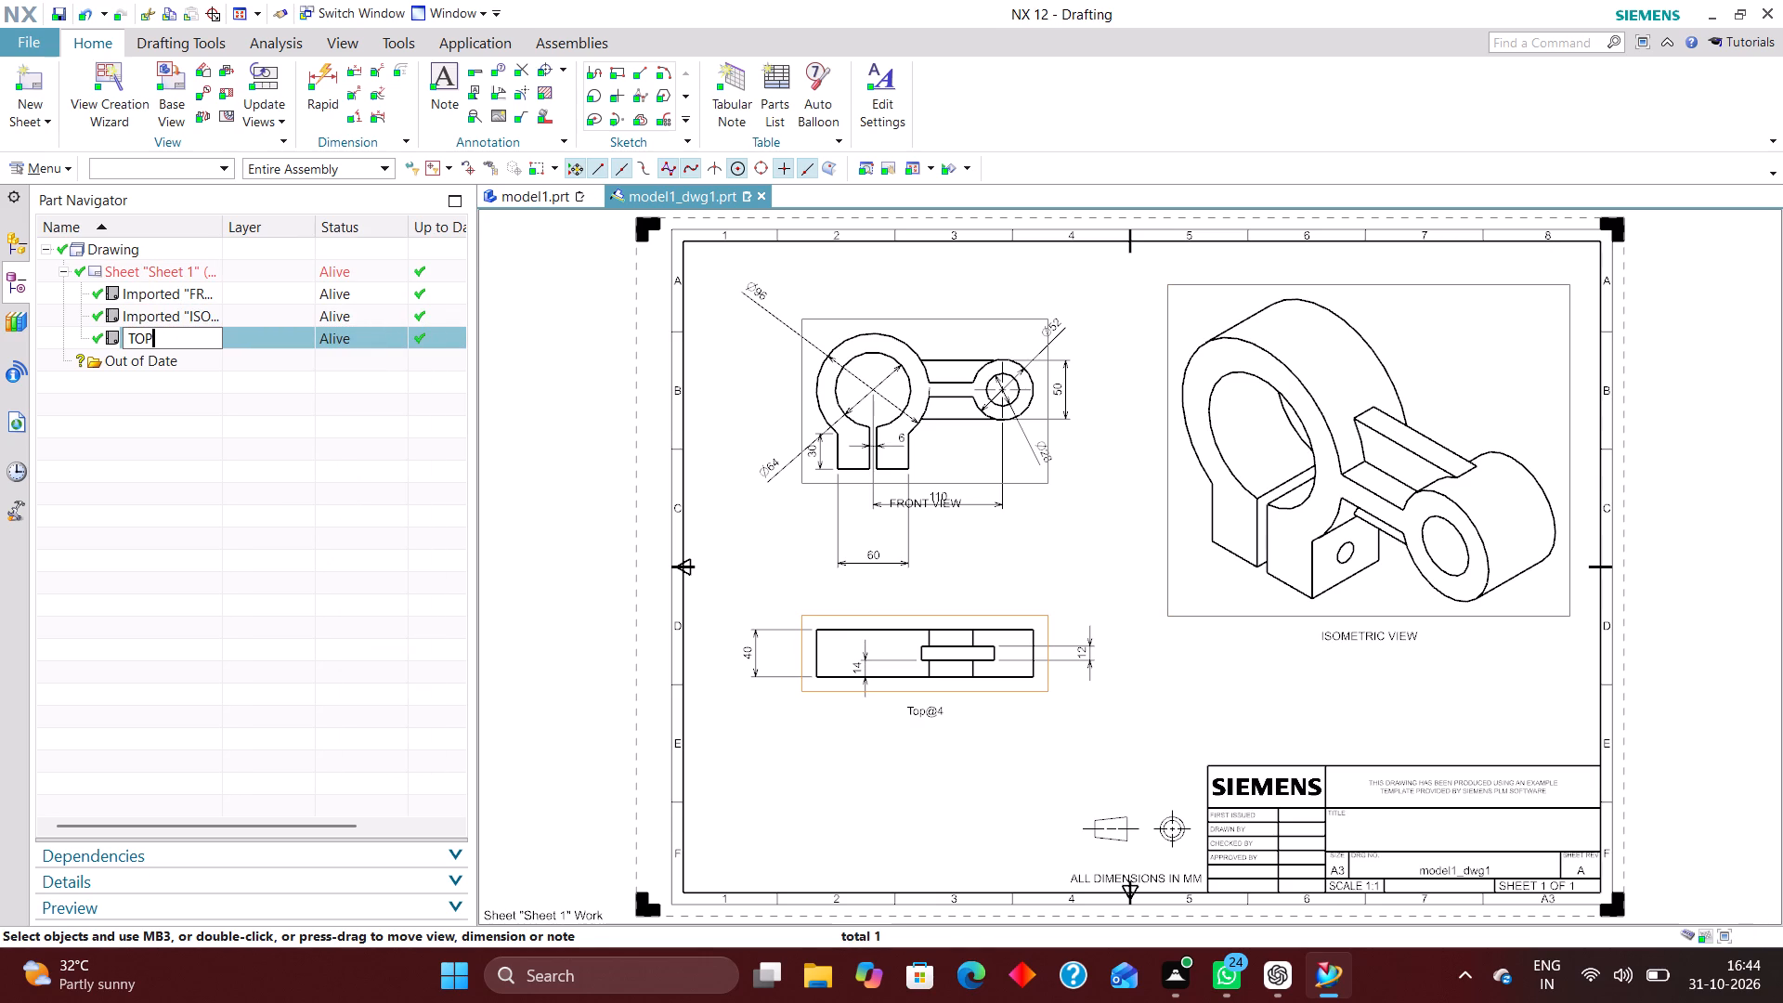
pyautogui.press('space')
pyautogui.write('VIEW')
pyautogui.press('Return')
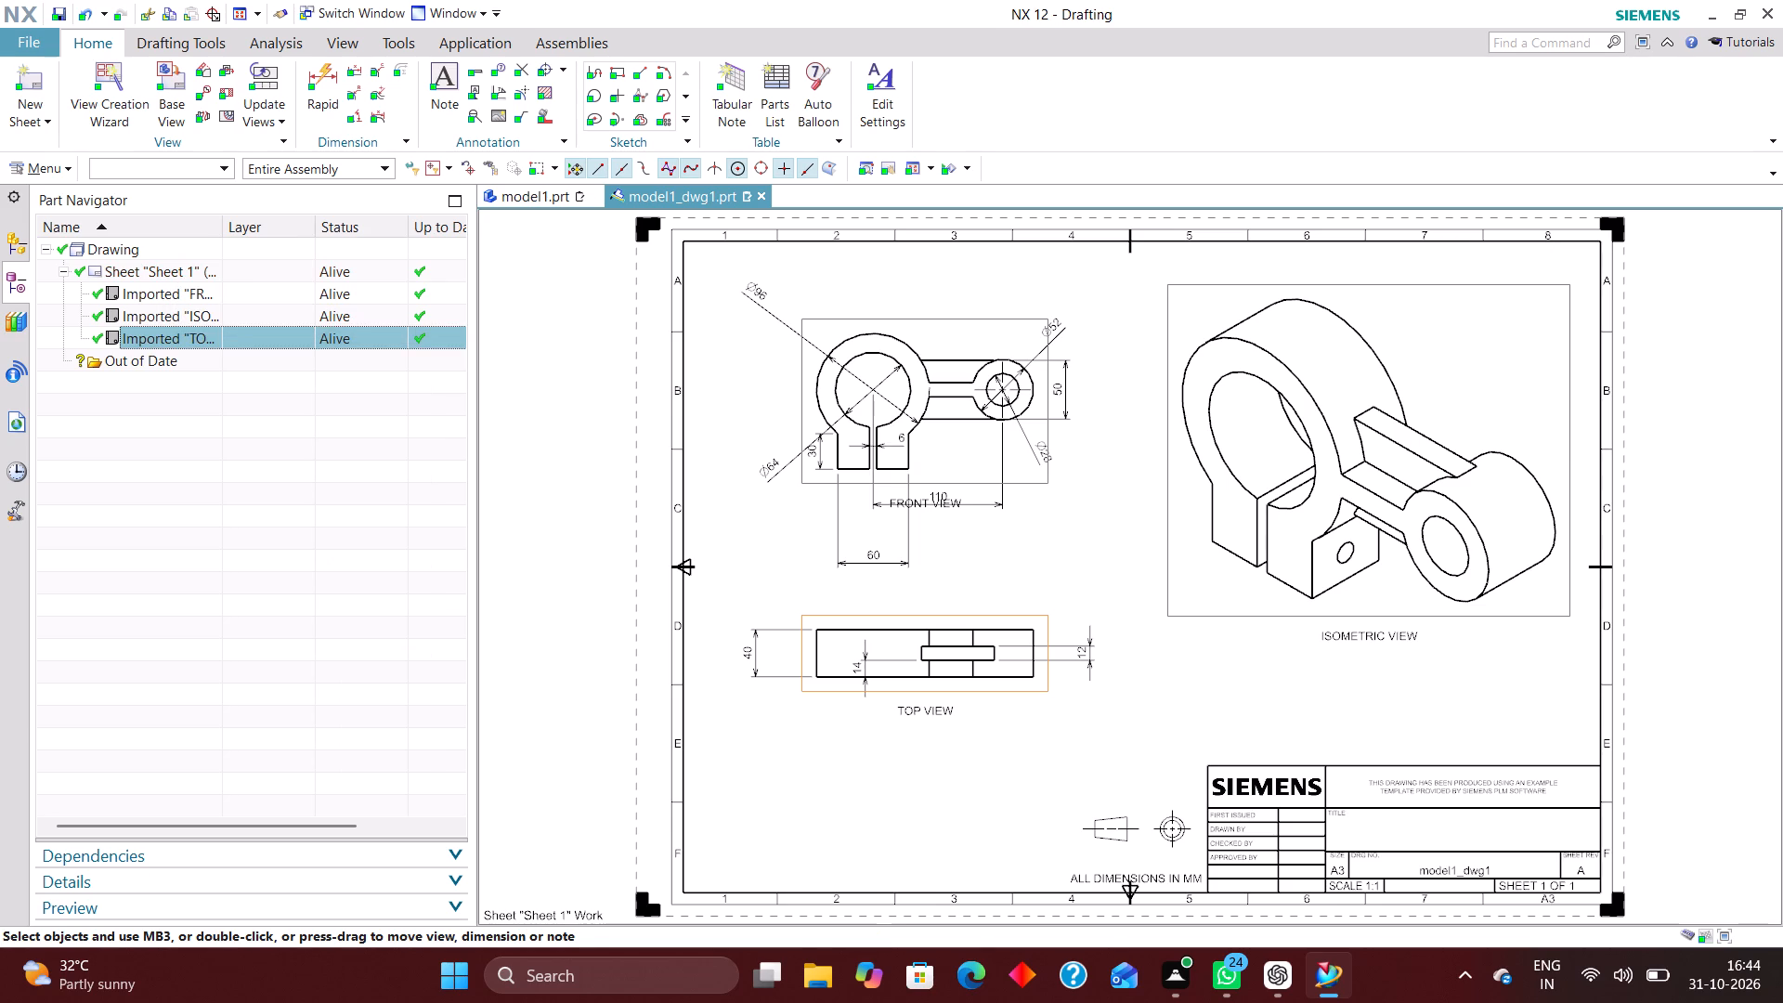
# Move the FRONT VIEW label below the 110 dimension so the two texts no longer overlap.
pyautogui.scroll(3, 956, 532)
pyautogui.moveTo(930, 484); pyautogui.dragTo(939, 517)
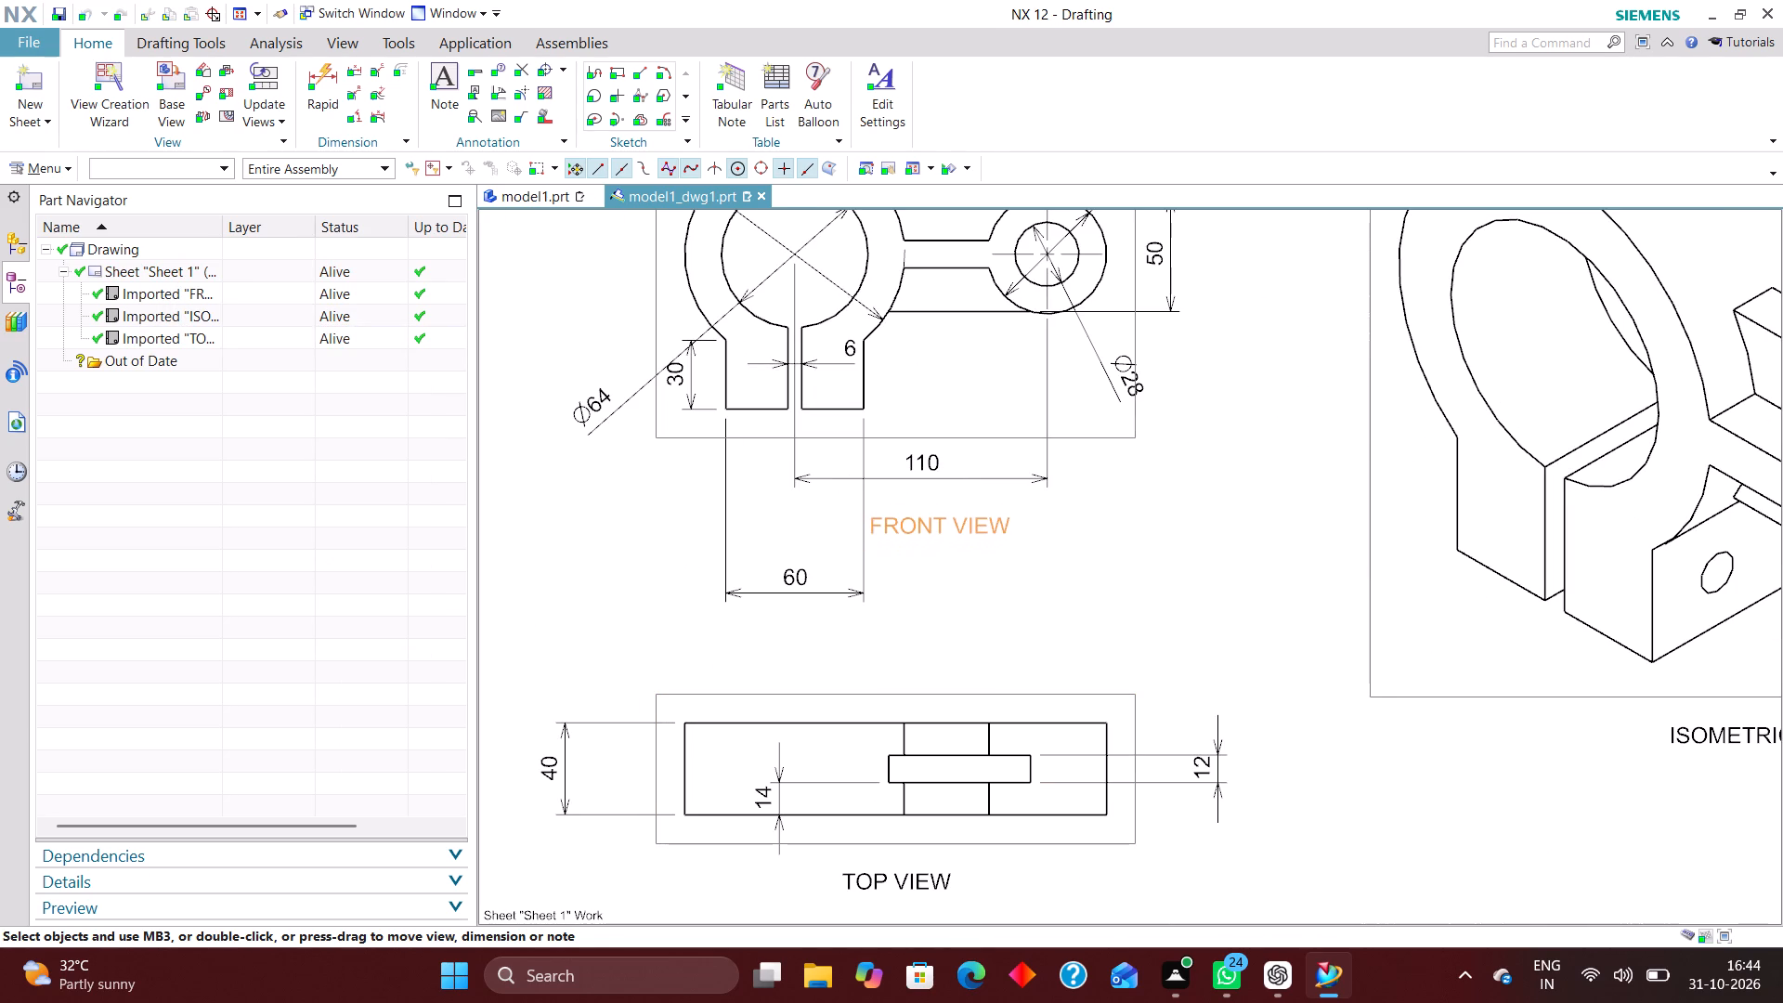
pyautogui.moveTo(939, 517); pyautogui.dragTo(948, 532)
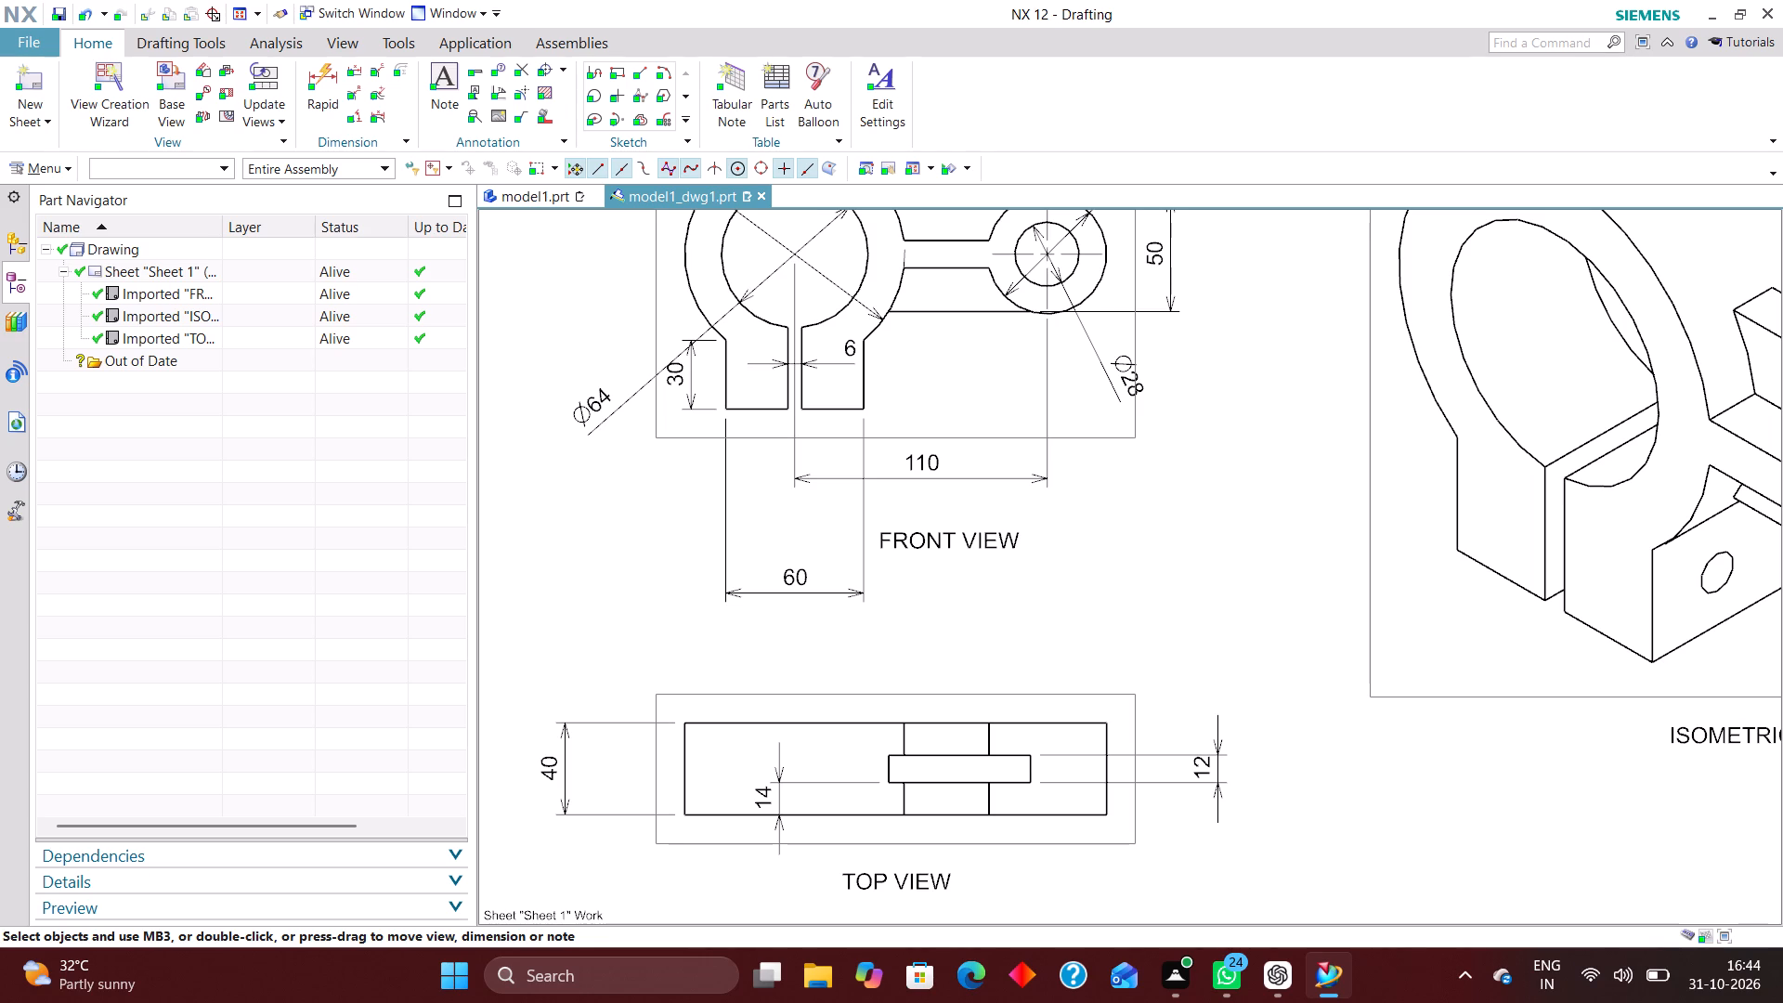
# Move the Front view's Ø64 dimension up to a shallower angle, clear of the 30 dimension, and adjust the 30 dimension's offset.
pyautogui.scroll(-1, 689, 590)
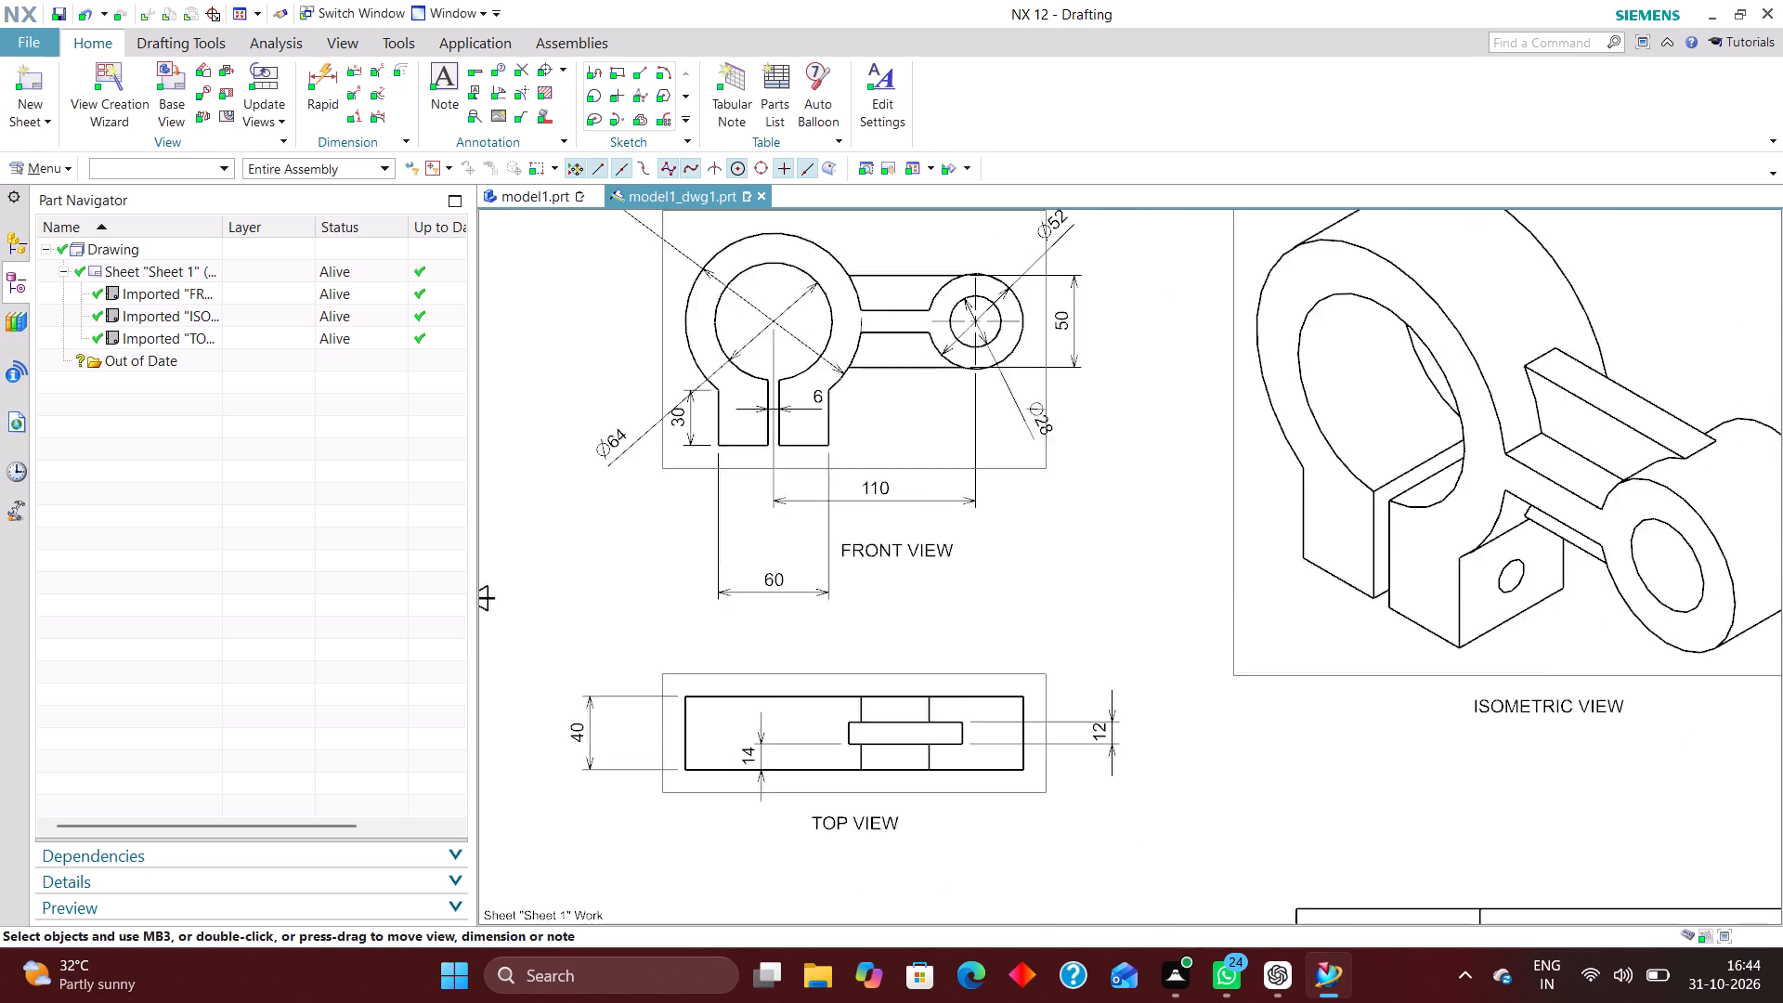
pyautogui.scroll(-1, 691, 602)
pyautogui.scroll(3, 618, 467)
pyautogui.moveTo(634, 497); pyautogui.dragTo(607, 365)
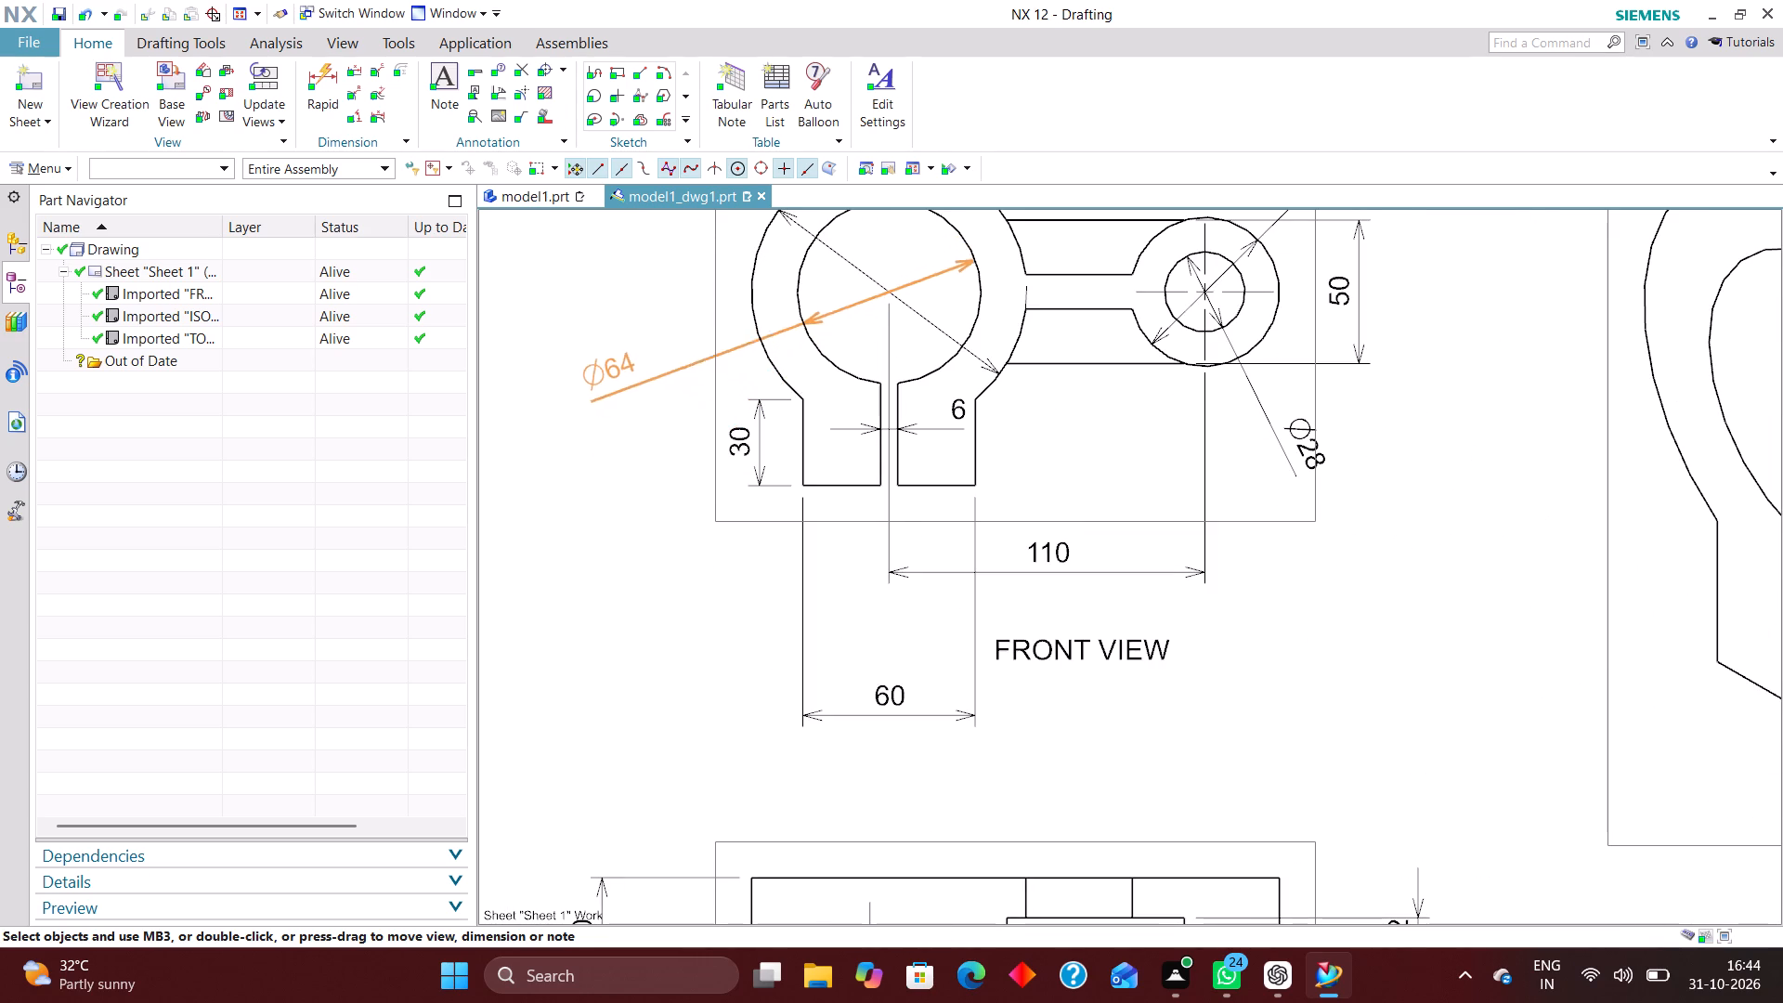
pyautogui.moveTo(607, 365); pyautogui.dragTo(609, 345)
pyautogui.moveTo(750, 434); pyautogui.dragTo(735, 435)
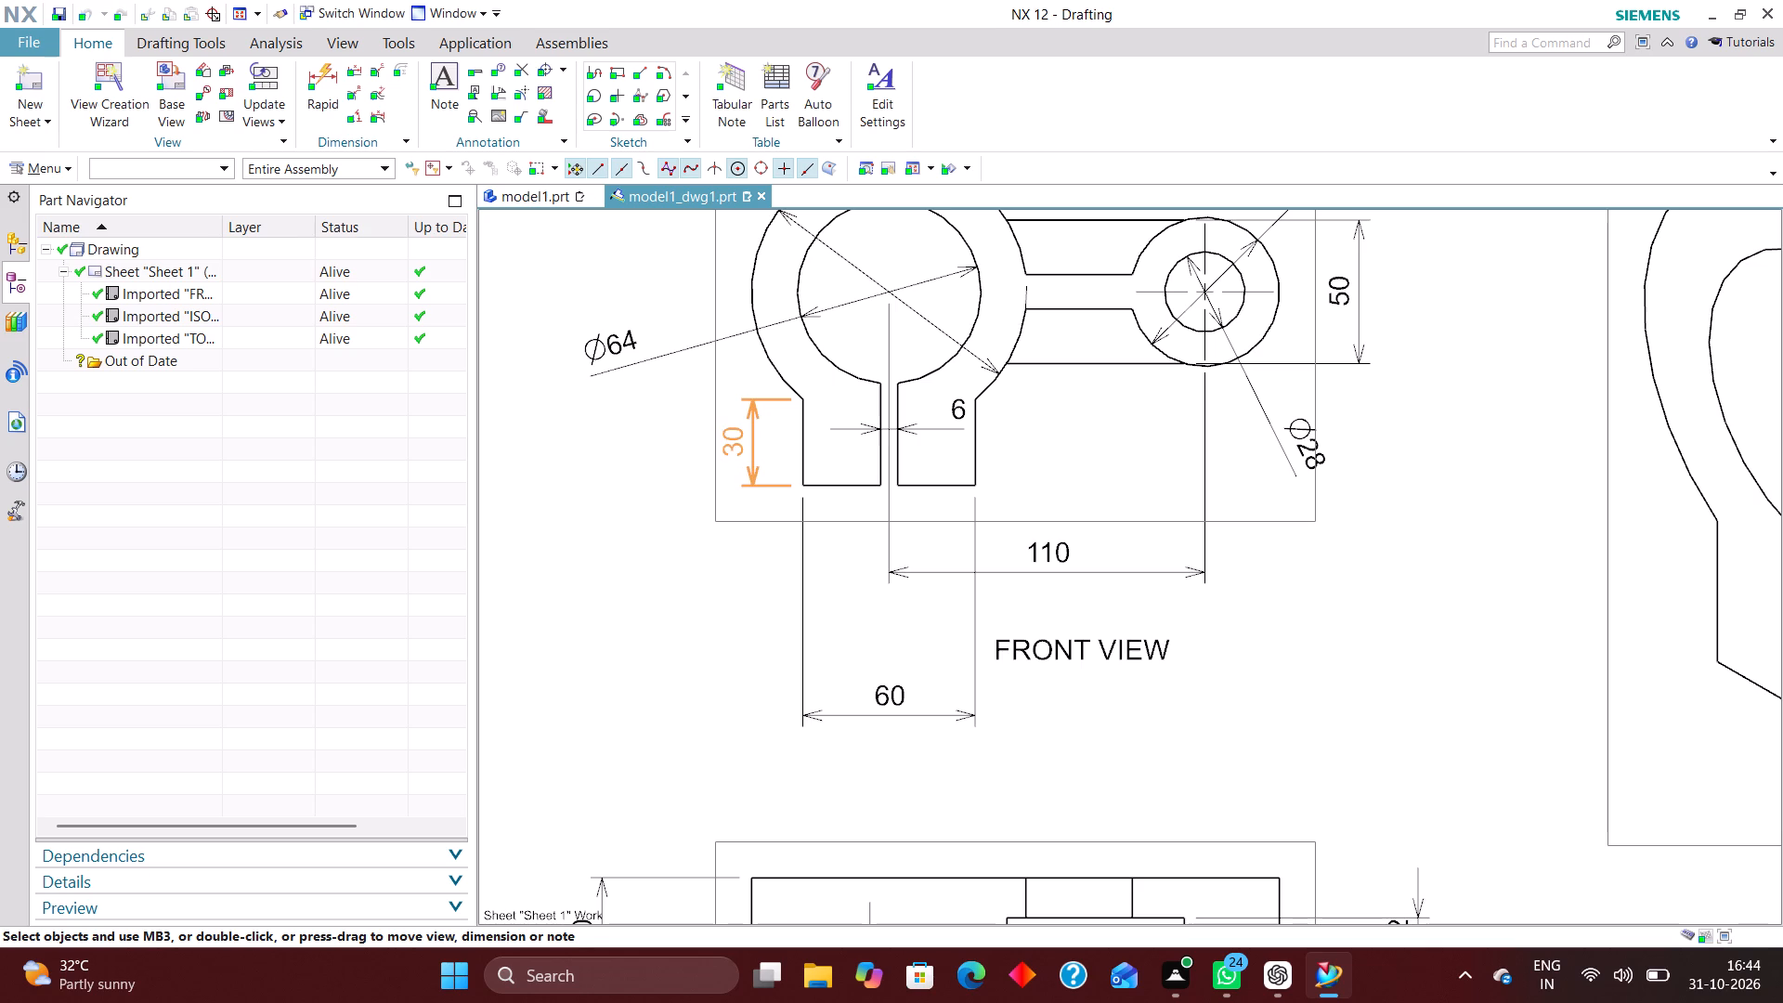
pyautogui.moveTo(735, 435); pyautogui.dragTo(741, 435)
# Move the Front view's Ø96 dimension text closer to the large ring, with its line at a shallower angle.
pyautogui.scroll(-4, 725, 633)
pyautogui.scroll(3, 651, 384)
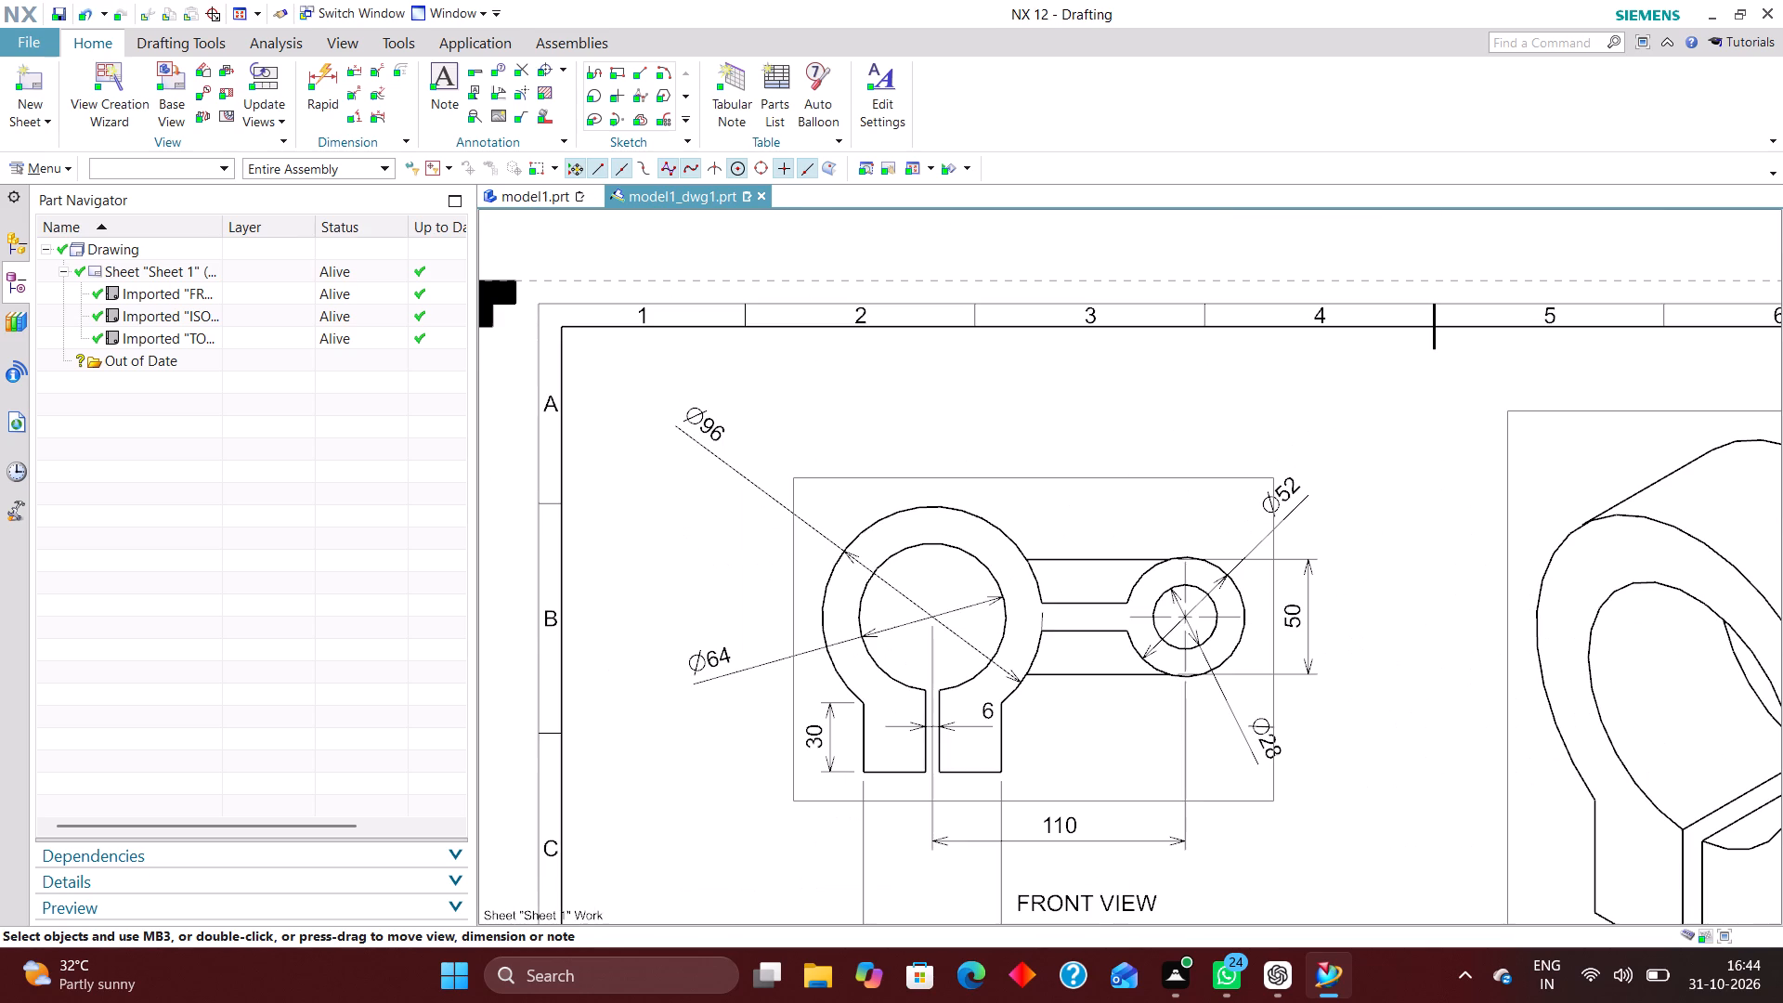
pyautogui.moveTo(692, 423); pyautogui.dragTo(748, 502)
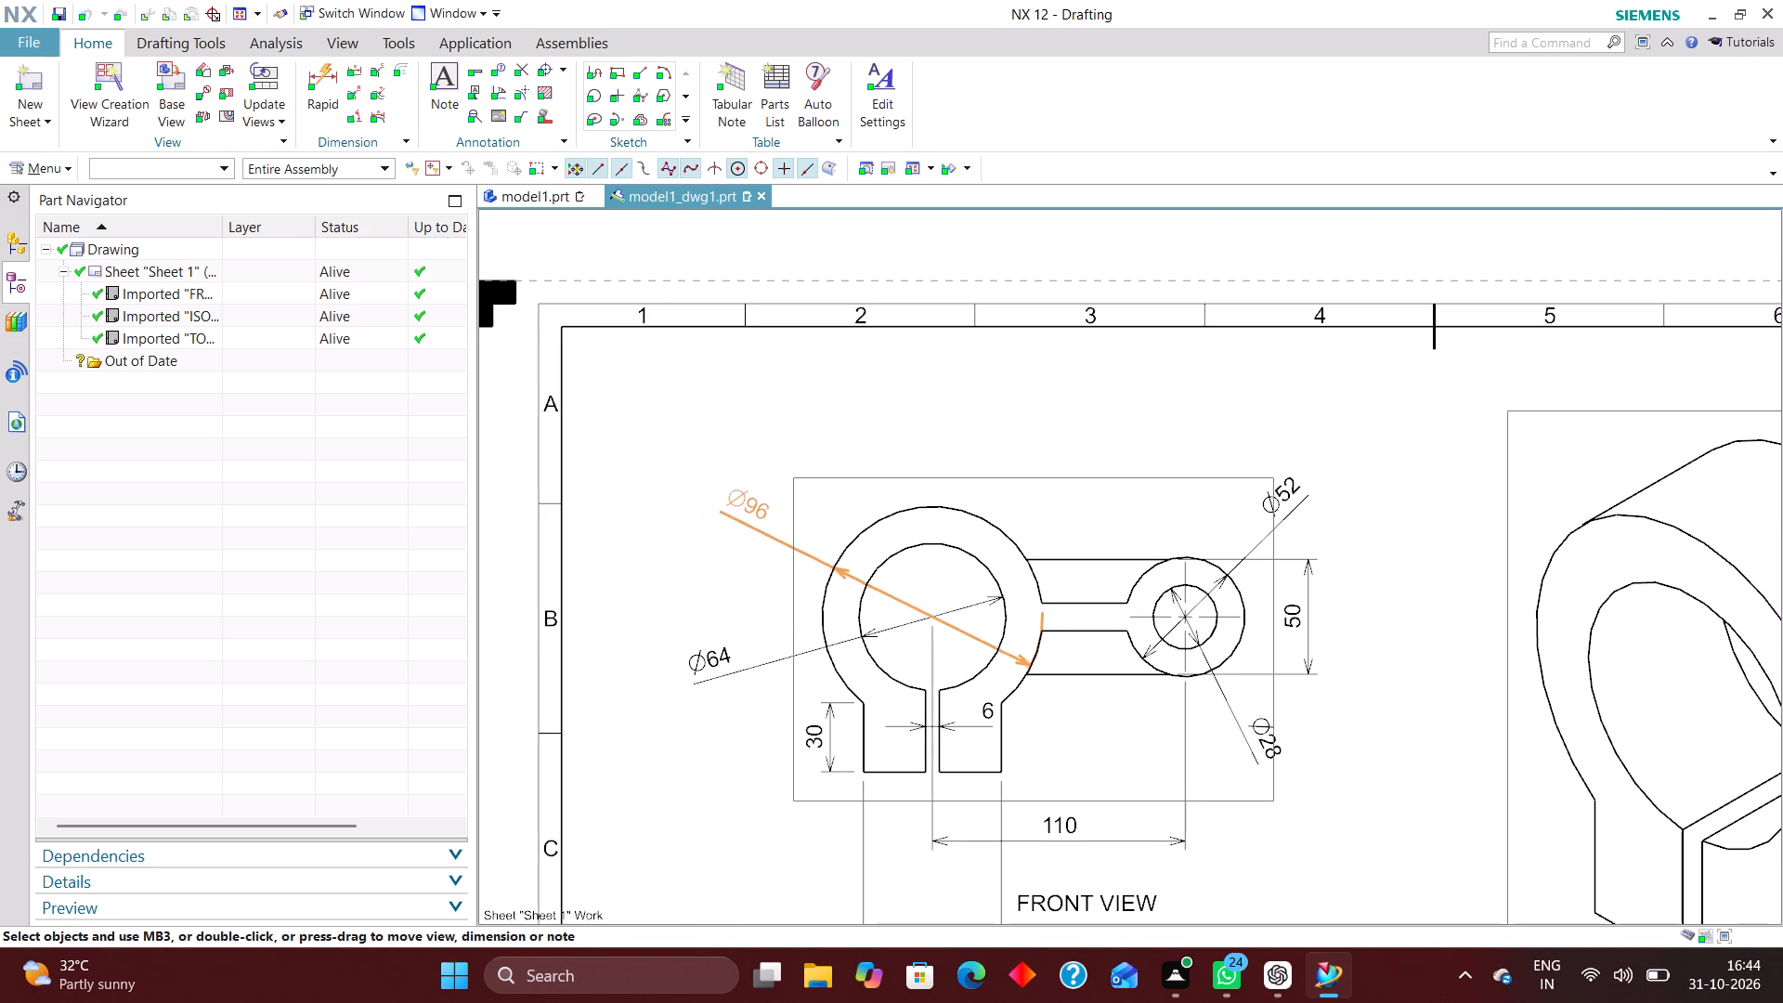
pyautogui.moveTo(748, 502); pyautogui.dragTo(747, 501)
# Set the Front view's Ø96 dimension text to Horizontal Text orientation with the position Text above Stub.
pyautogui.doubleClick(739, 505)
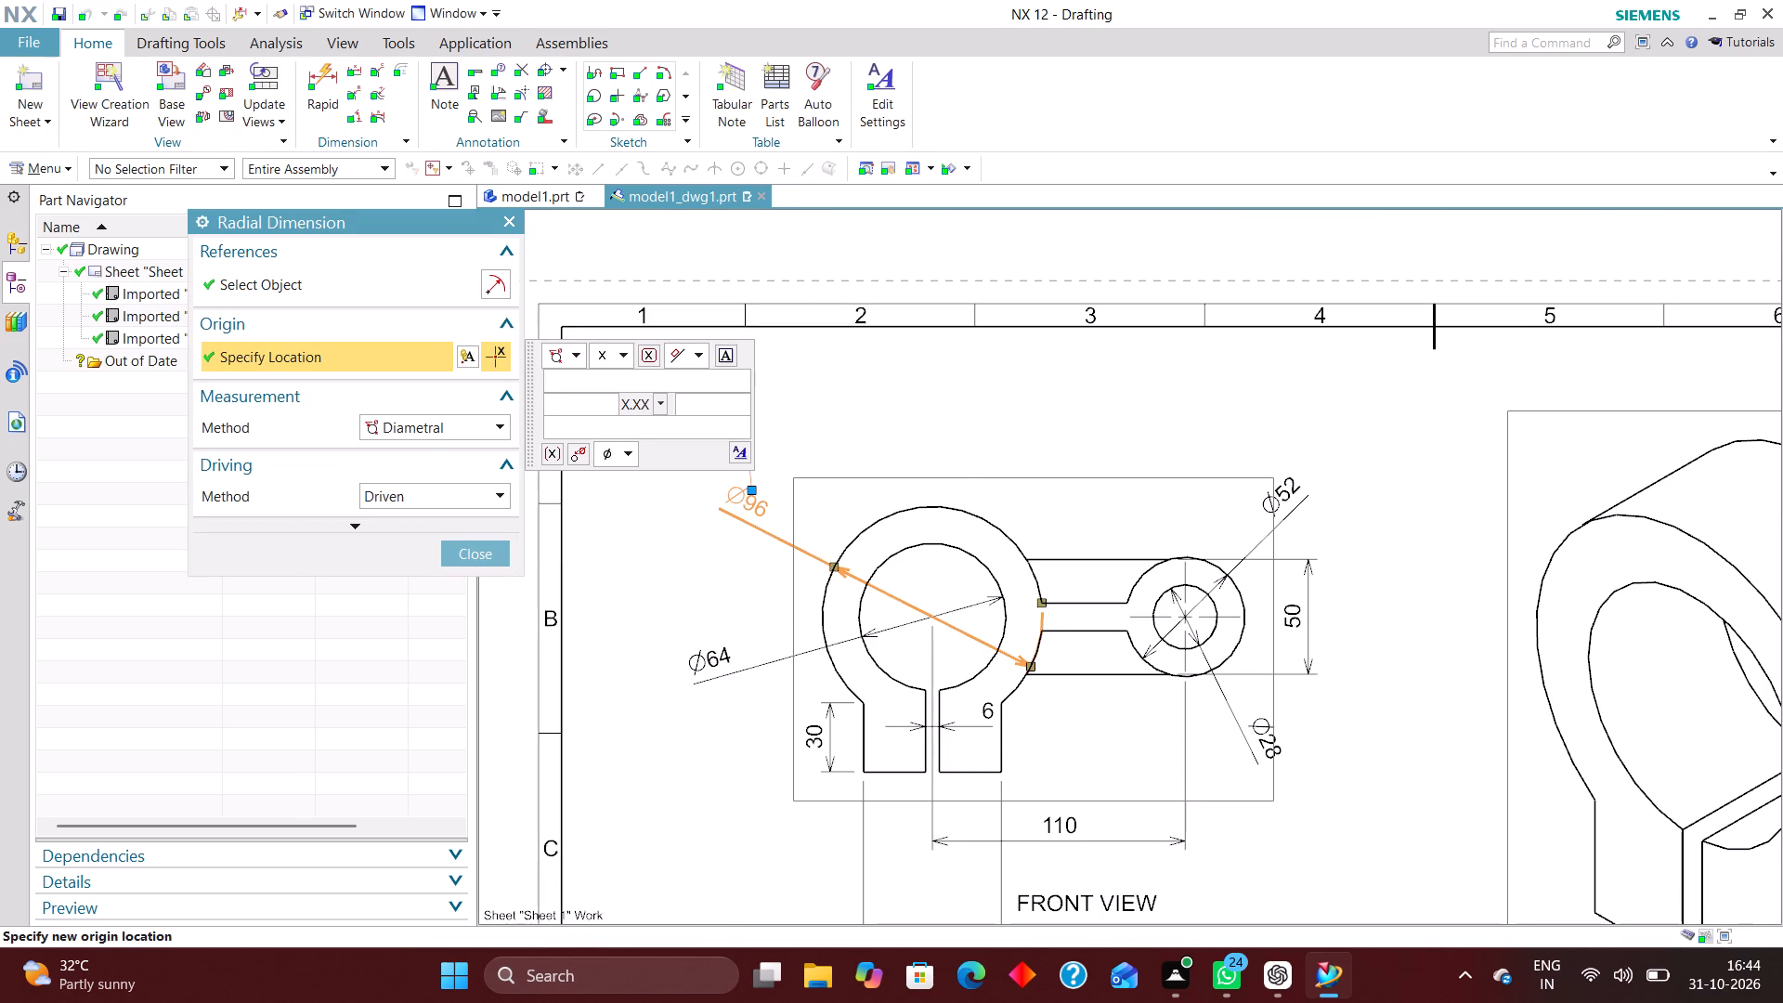
pyautogui.click(743, 454)
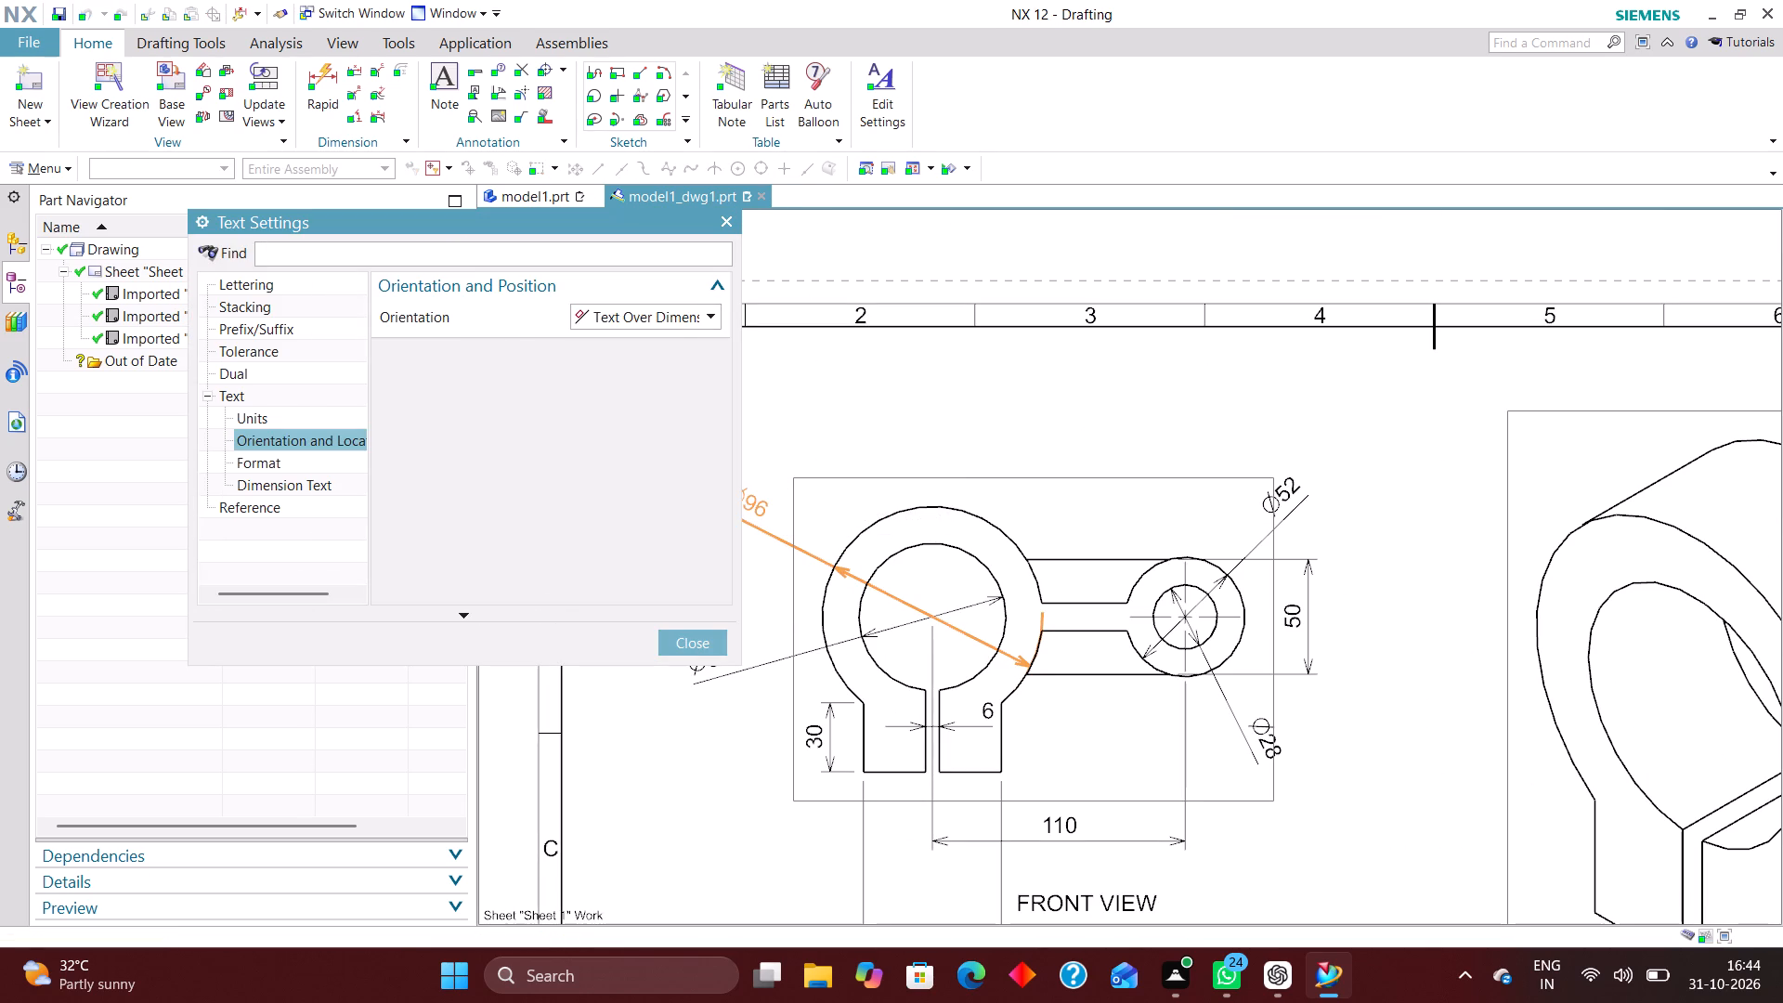
pyautogui.click(626, 321)
pyautogui.click(627, 338)
pyautogui.click(657, 347)
pyautogui.click(655, 387)
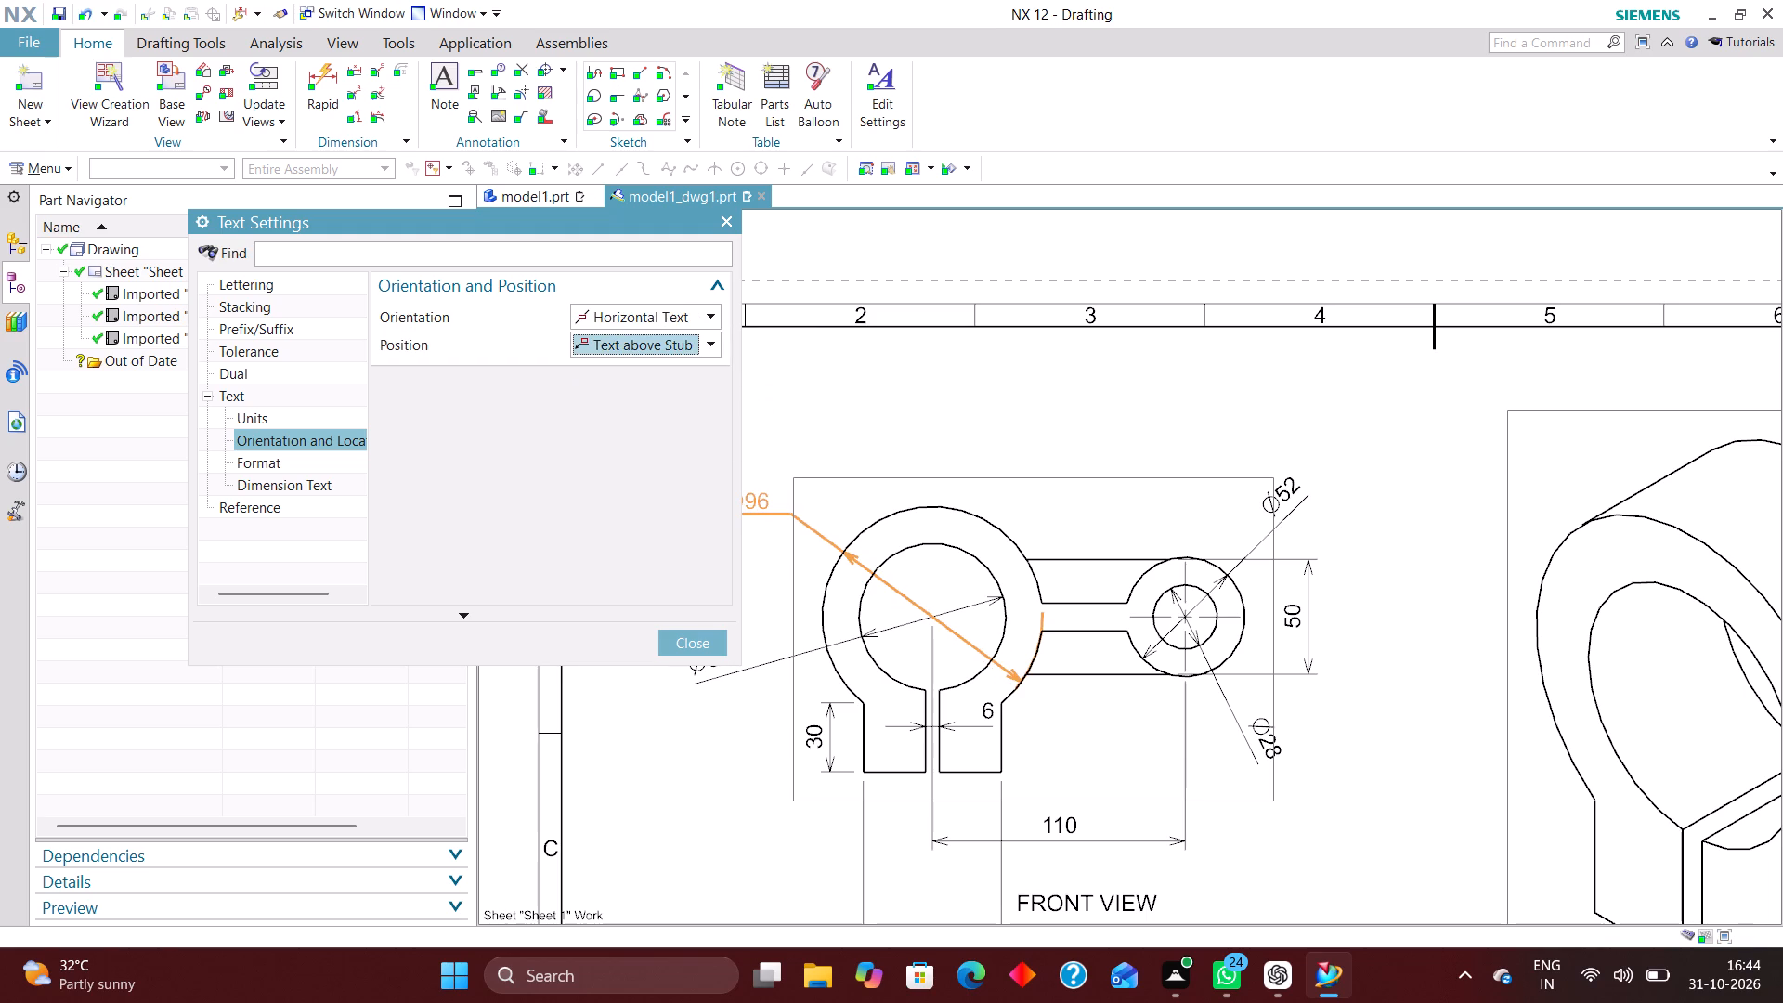
pyautogui.click(701, 633)
pyautogui.click(487, 561)
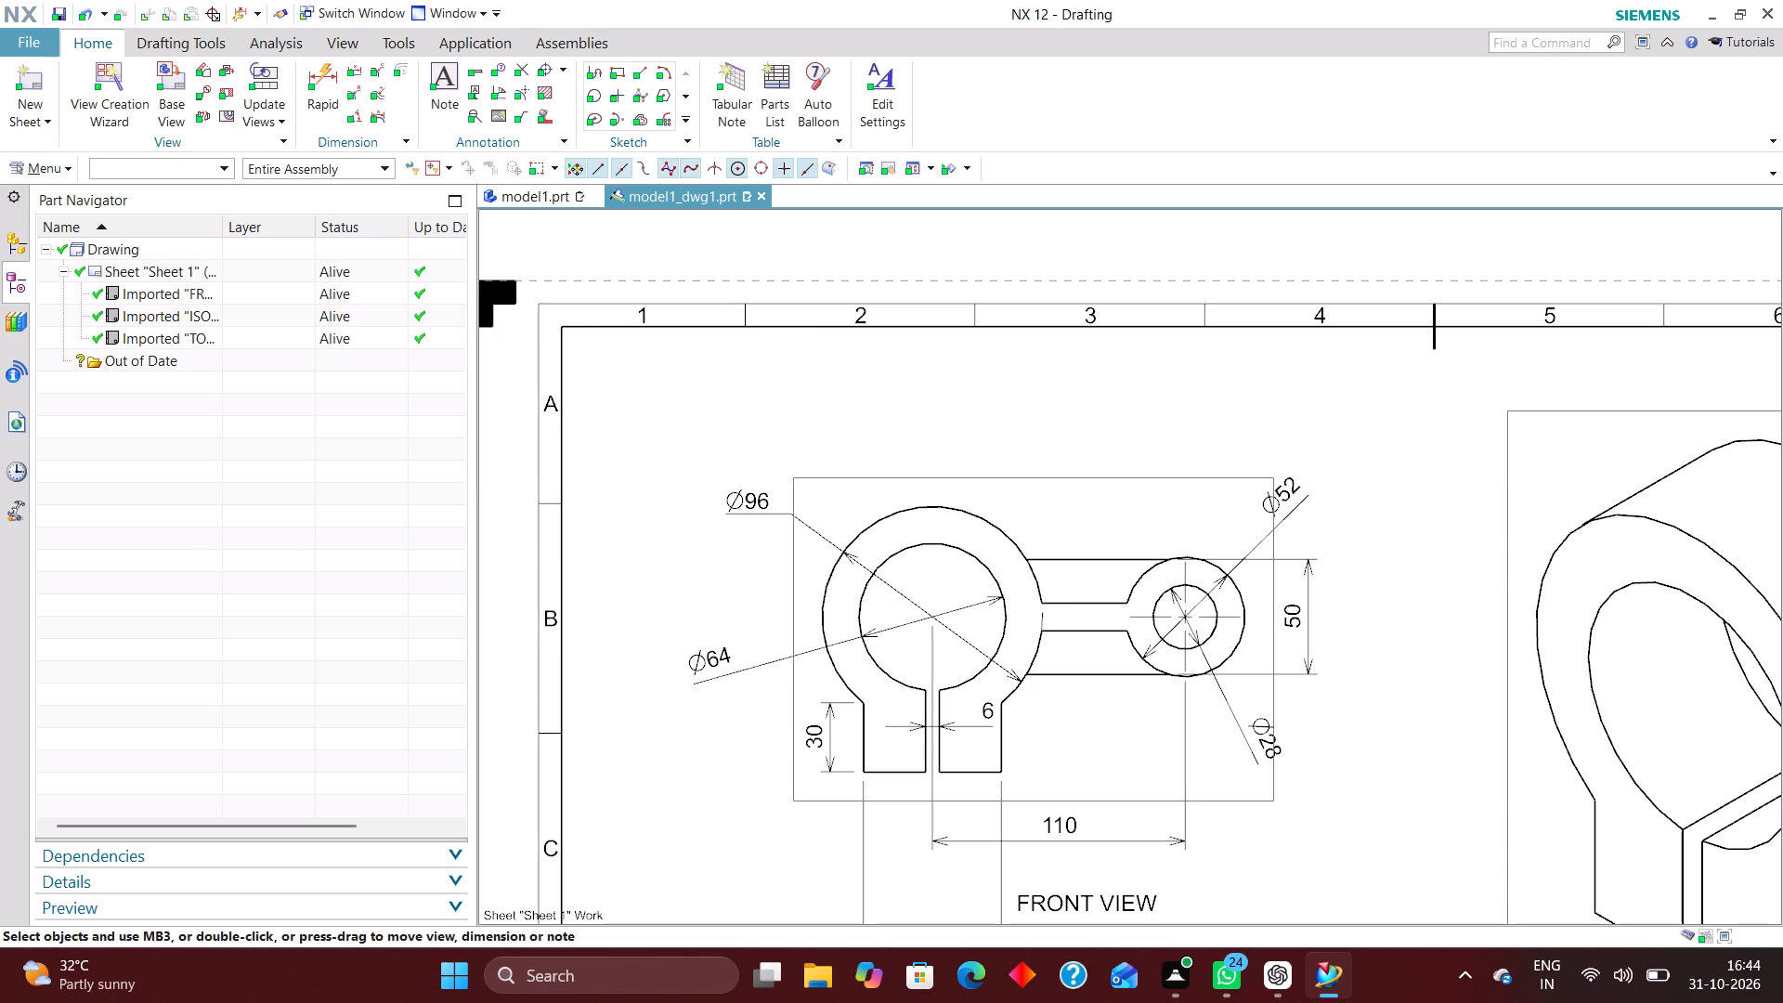
# Set the Front view's Ø64 dimension text to Horizontal Text orientation with the position Text above Stub.
pyautogui.doubleClick(713, 666)
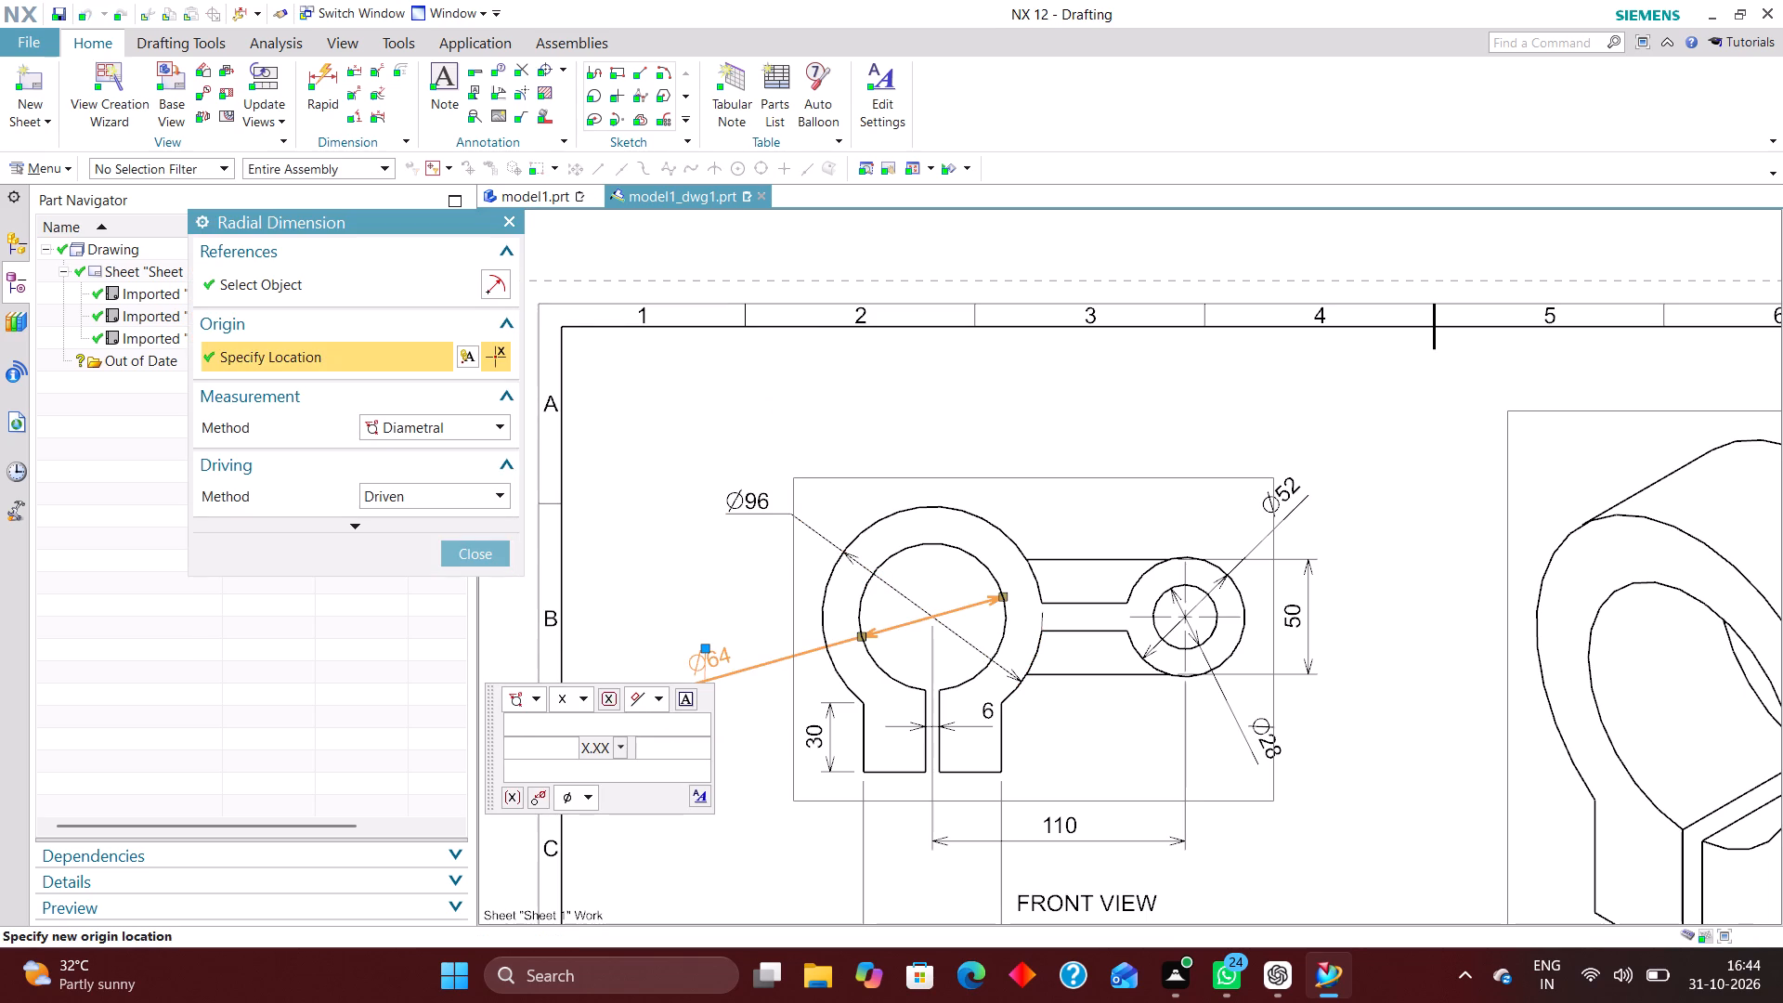
pyautogui.click(704, 796)
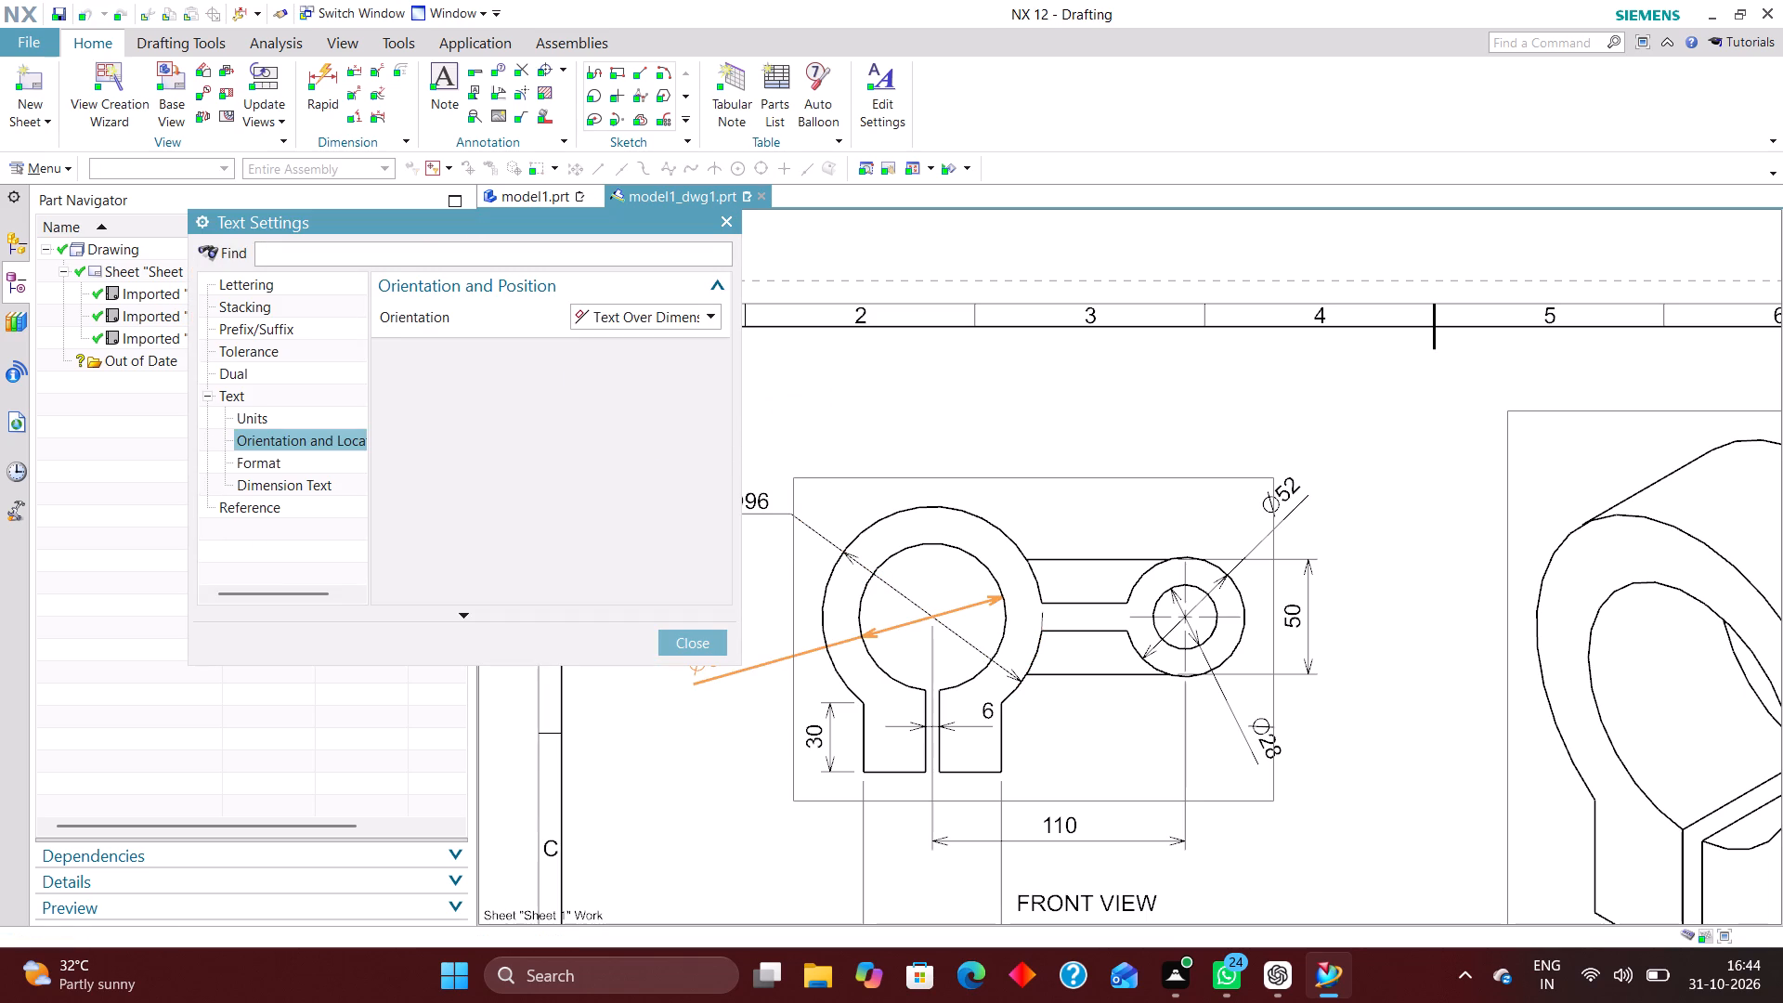
pyautogui.click(679, 319)
pyautogui.click(673, 336)
pyautogui.click(690, 349)
pyautogui.click(690, 389)
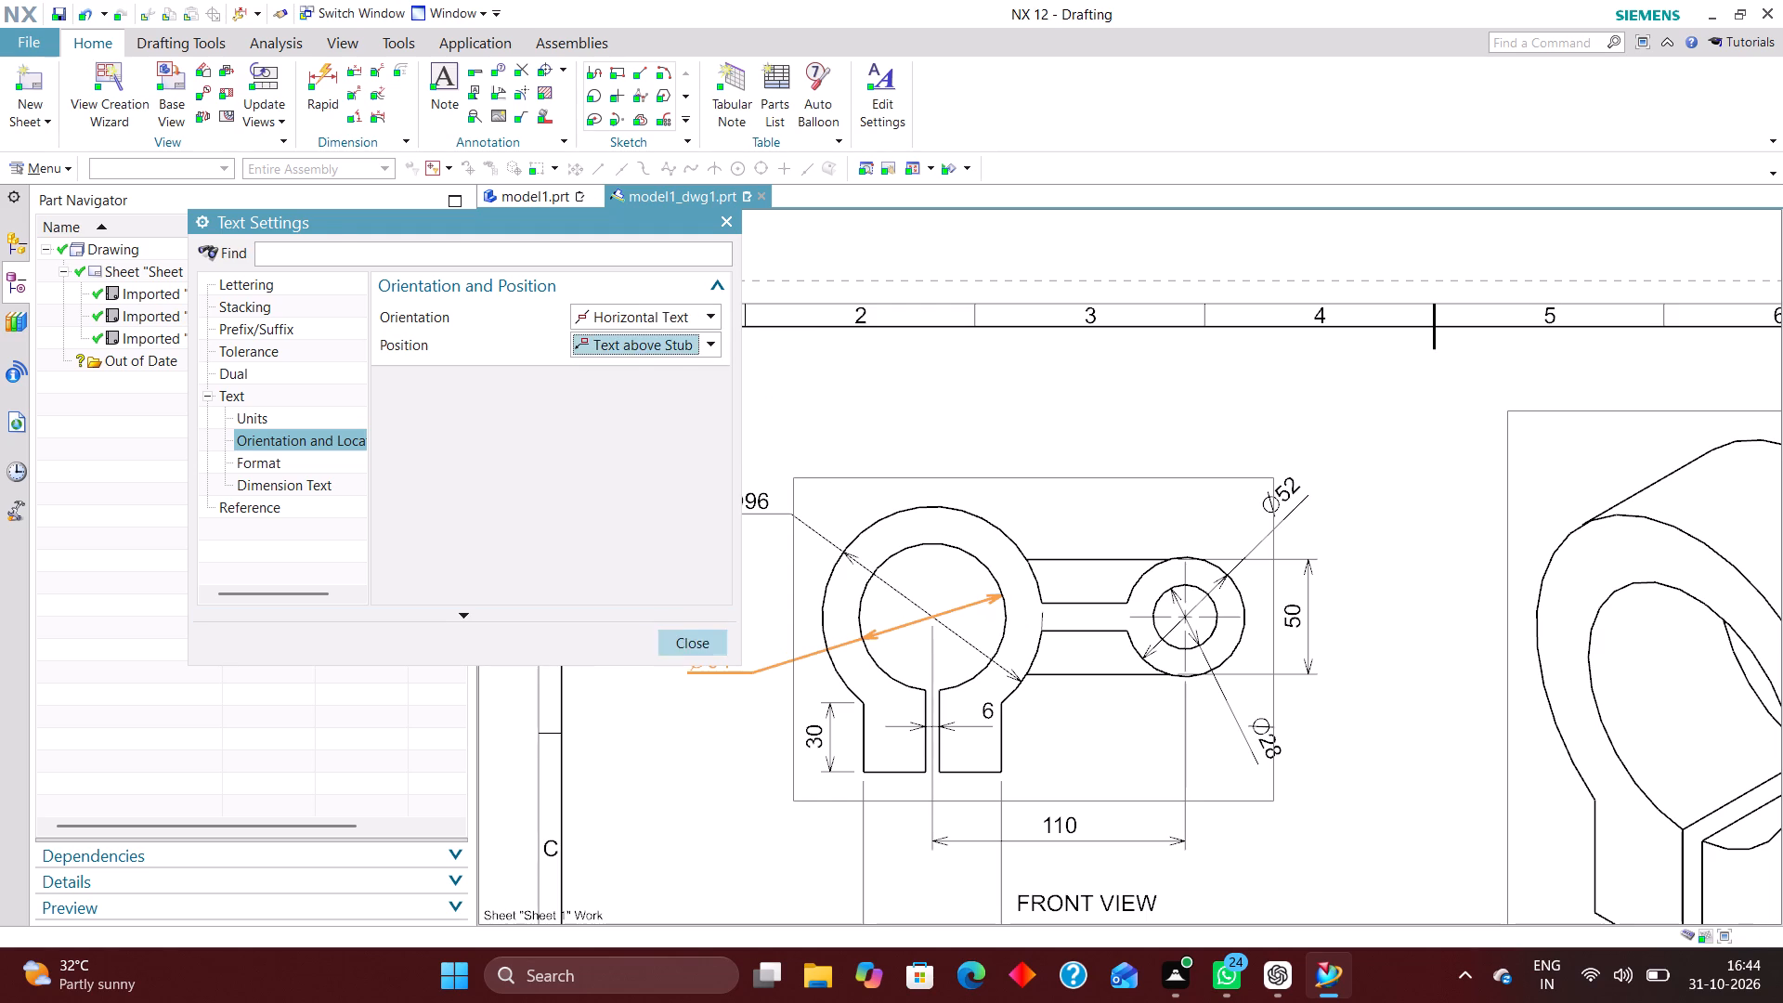
pyautogui.click(691, 636)
pyautogui.click(473, 549)
# Move the Front view's Ø64 dimension text above the view, between the large ring and the small boss.
pyautogui.moveTo(714, 659); pyautogui.dragTo(718, 698)
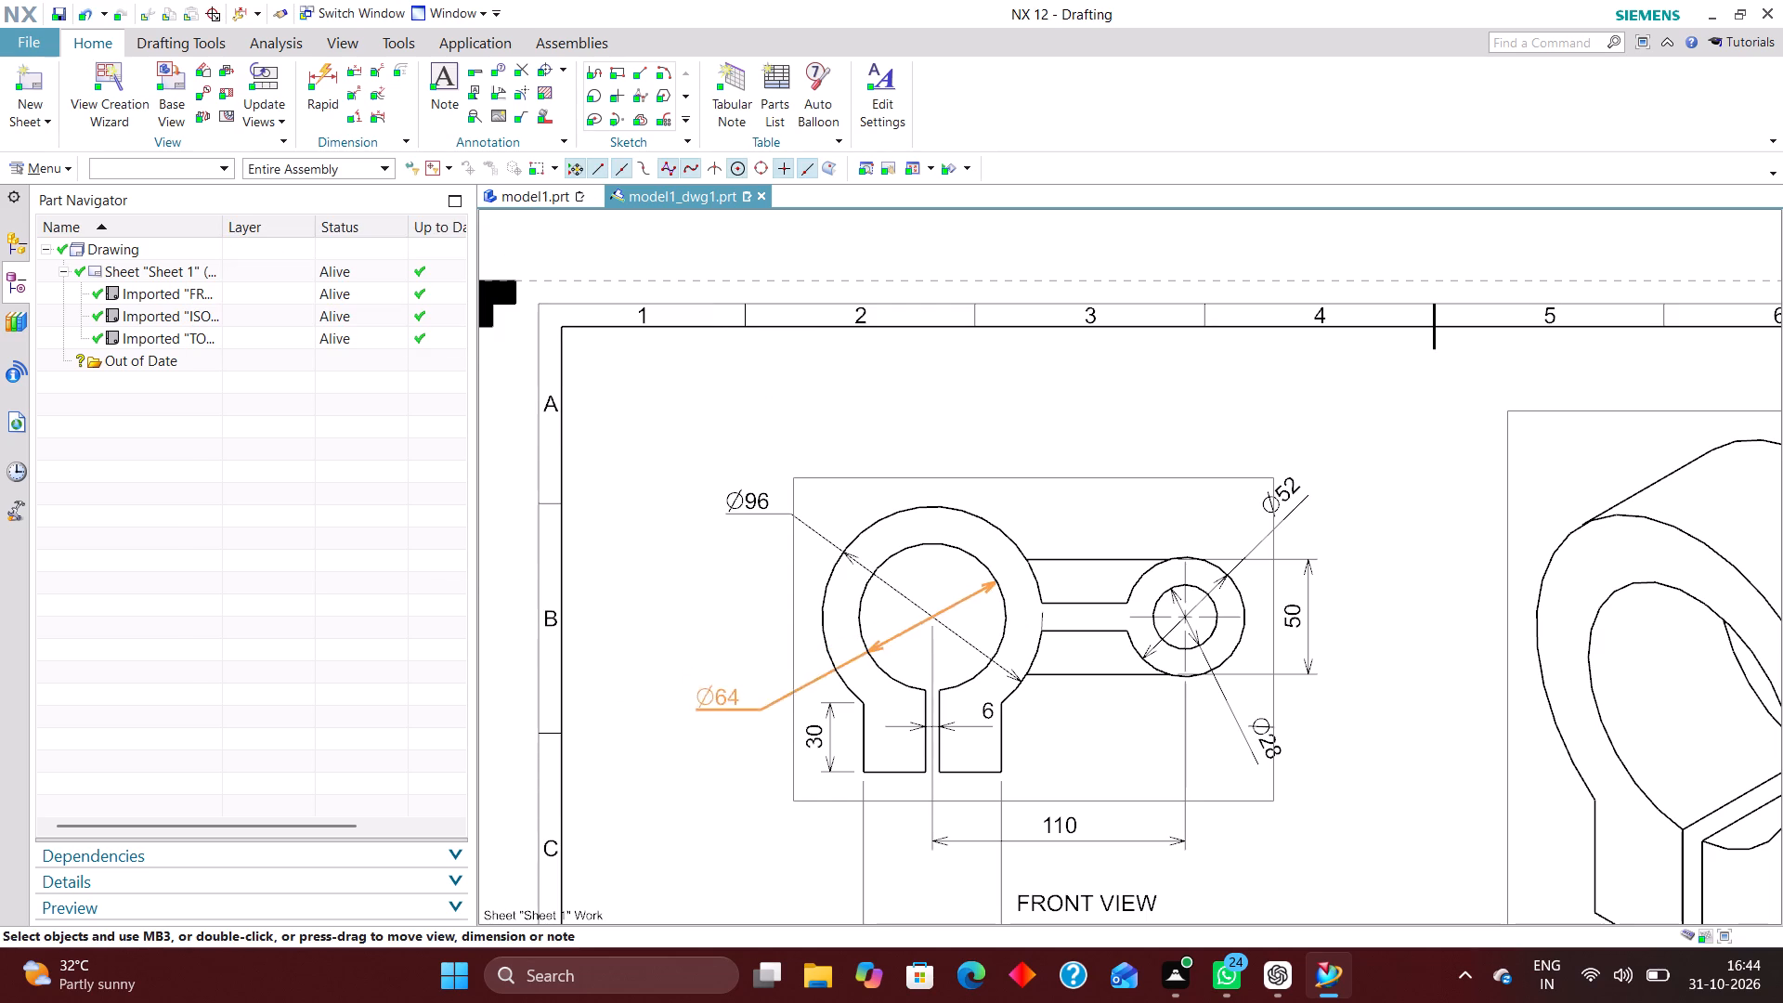
pyautogui.moveTo(718, 698); pyautogui.dragTo(982, 457)
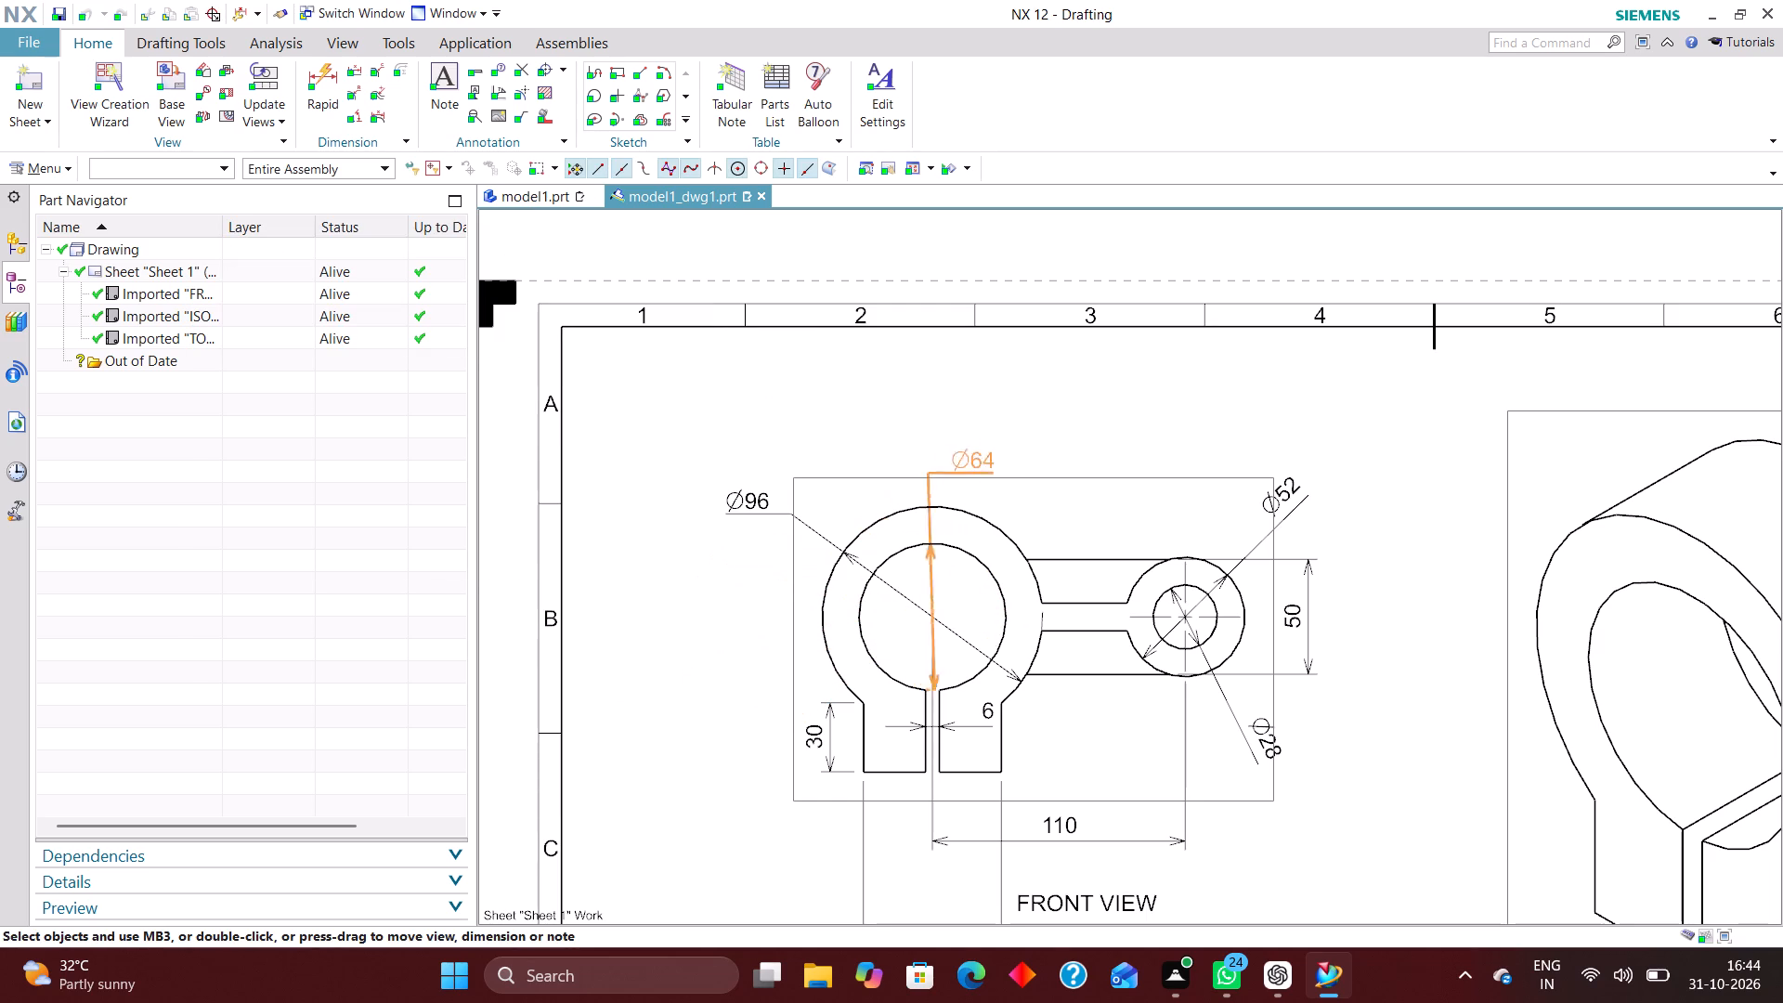
pyautogui.moveTo(982, 457); pyautogui.dragTo(1079, 477)
pyautogui.moveTo(1089, 473); pyautogui.dragTo(1099, 459)
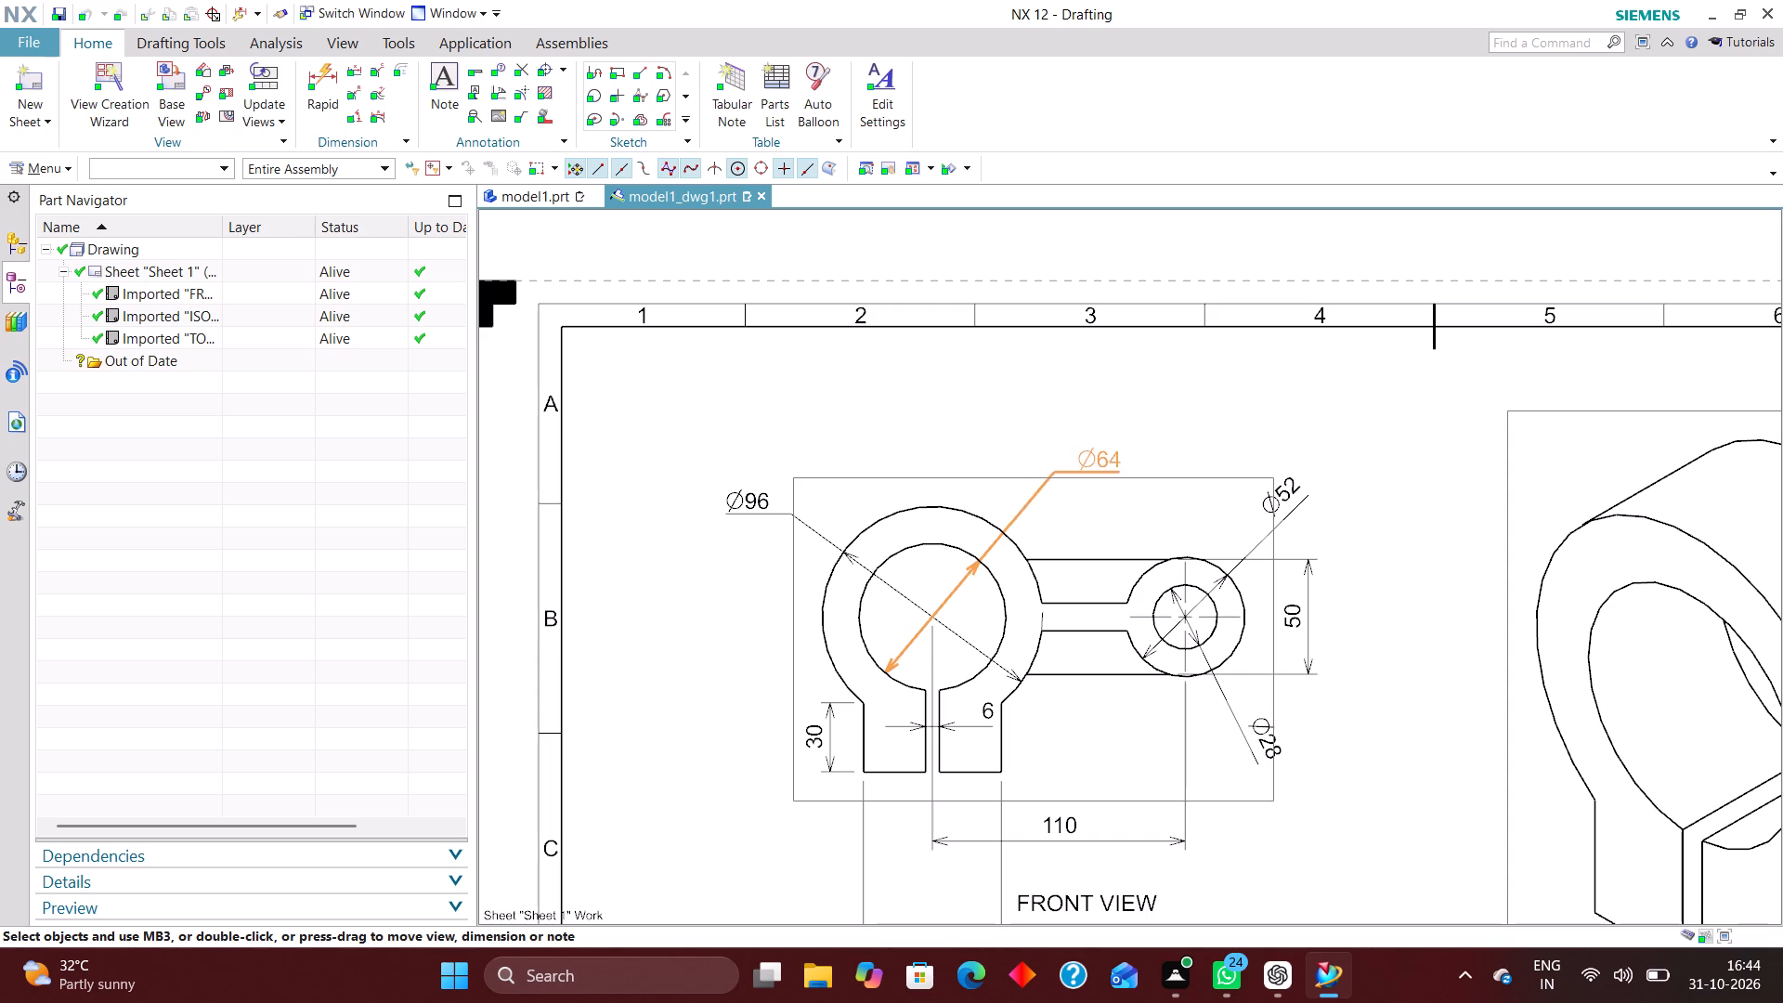
pyautogui.moveTo(1099, 459); pyautogui.dragTo(1106, 450)
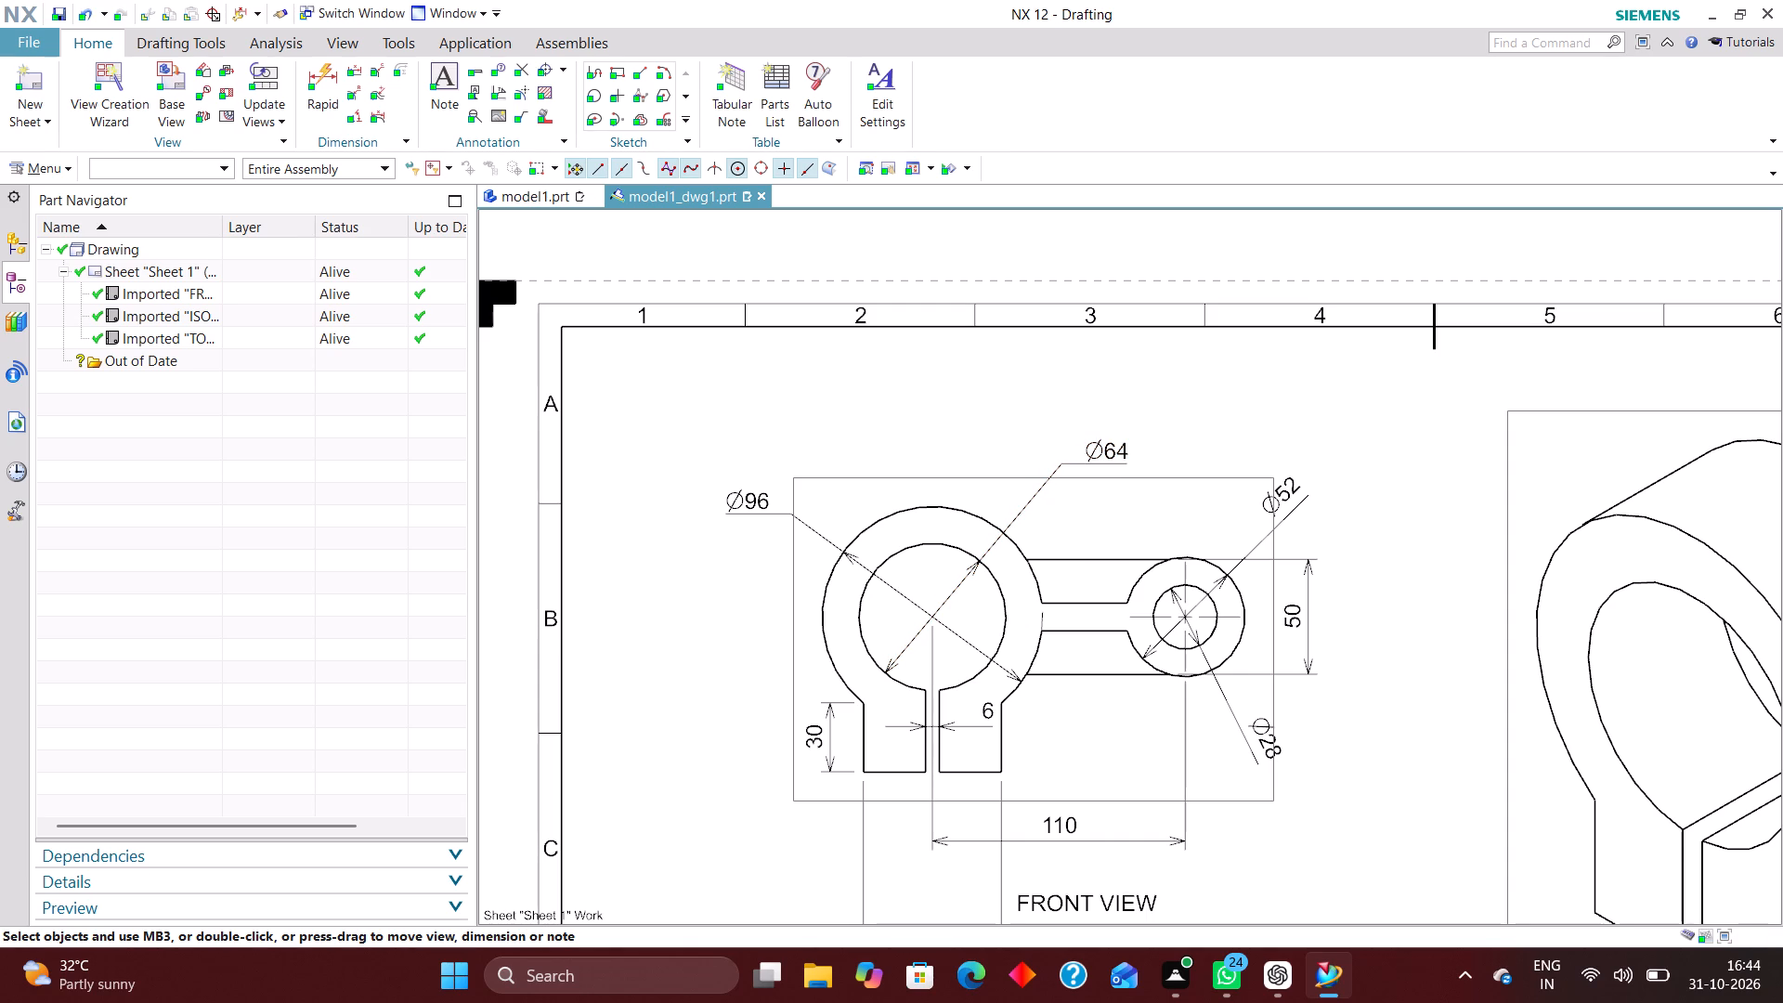
# Move the Front view's Ø28 dimension text slightly away from the small boss and set it to Horizontal Text, Text above Stub.
pyautogui.scroll(-2, 1157, 620)
pyautogui.scroll(4, 1234, 701)
pyautogui.moveTo(1203, 692); pyautogui.dragTo(1282, 687)
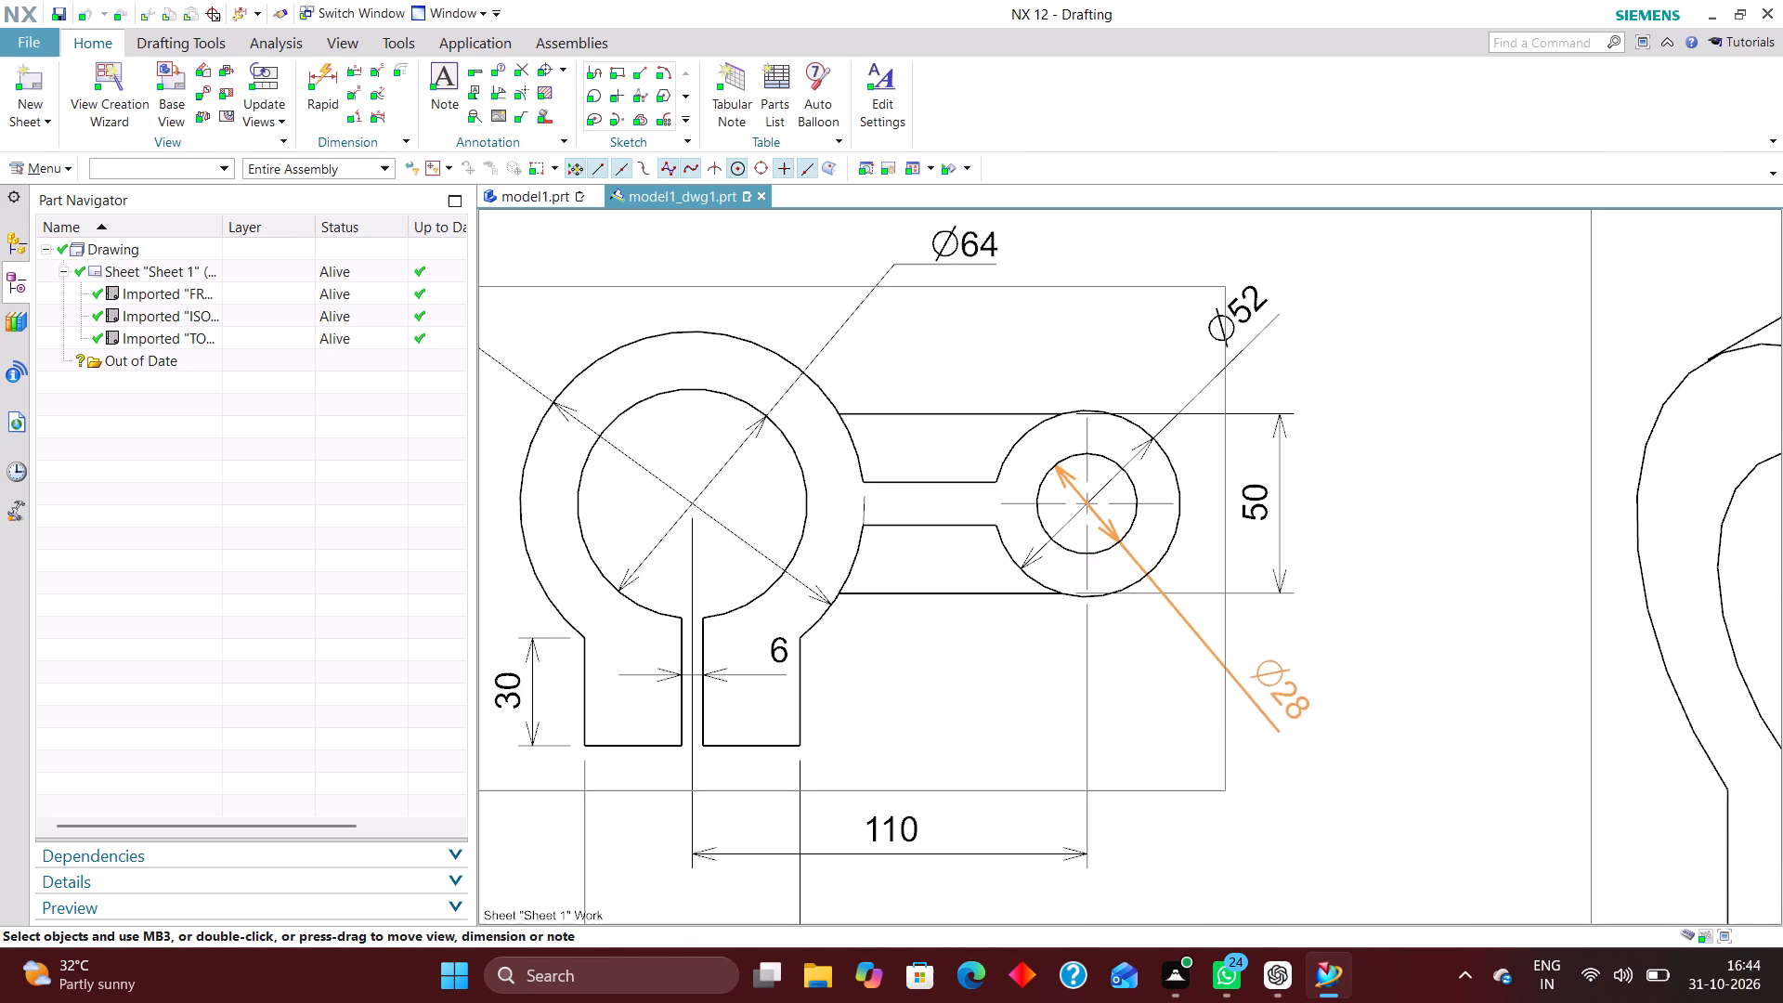
pyautogui.moveTo(1282, 687); pyautogui.dragTo(1282, 685)
pyautogui.doubleClick(1285, 683)
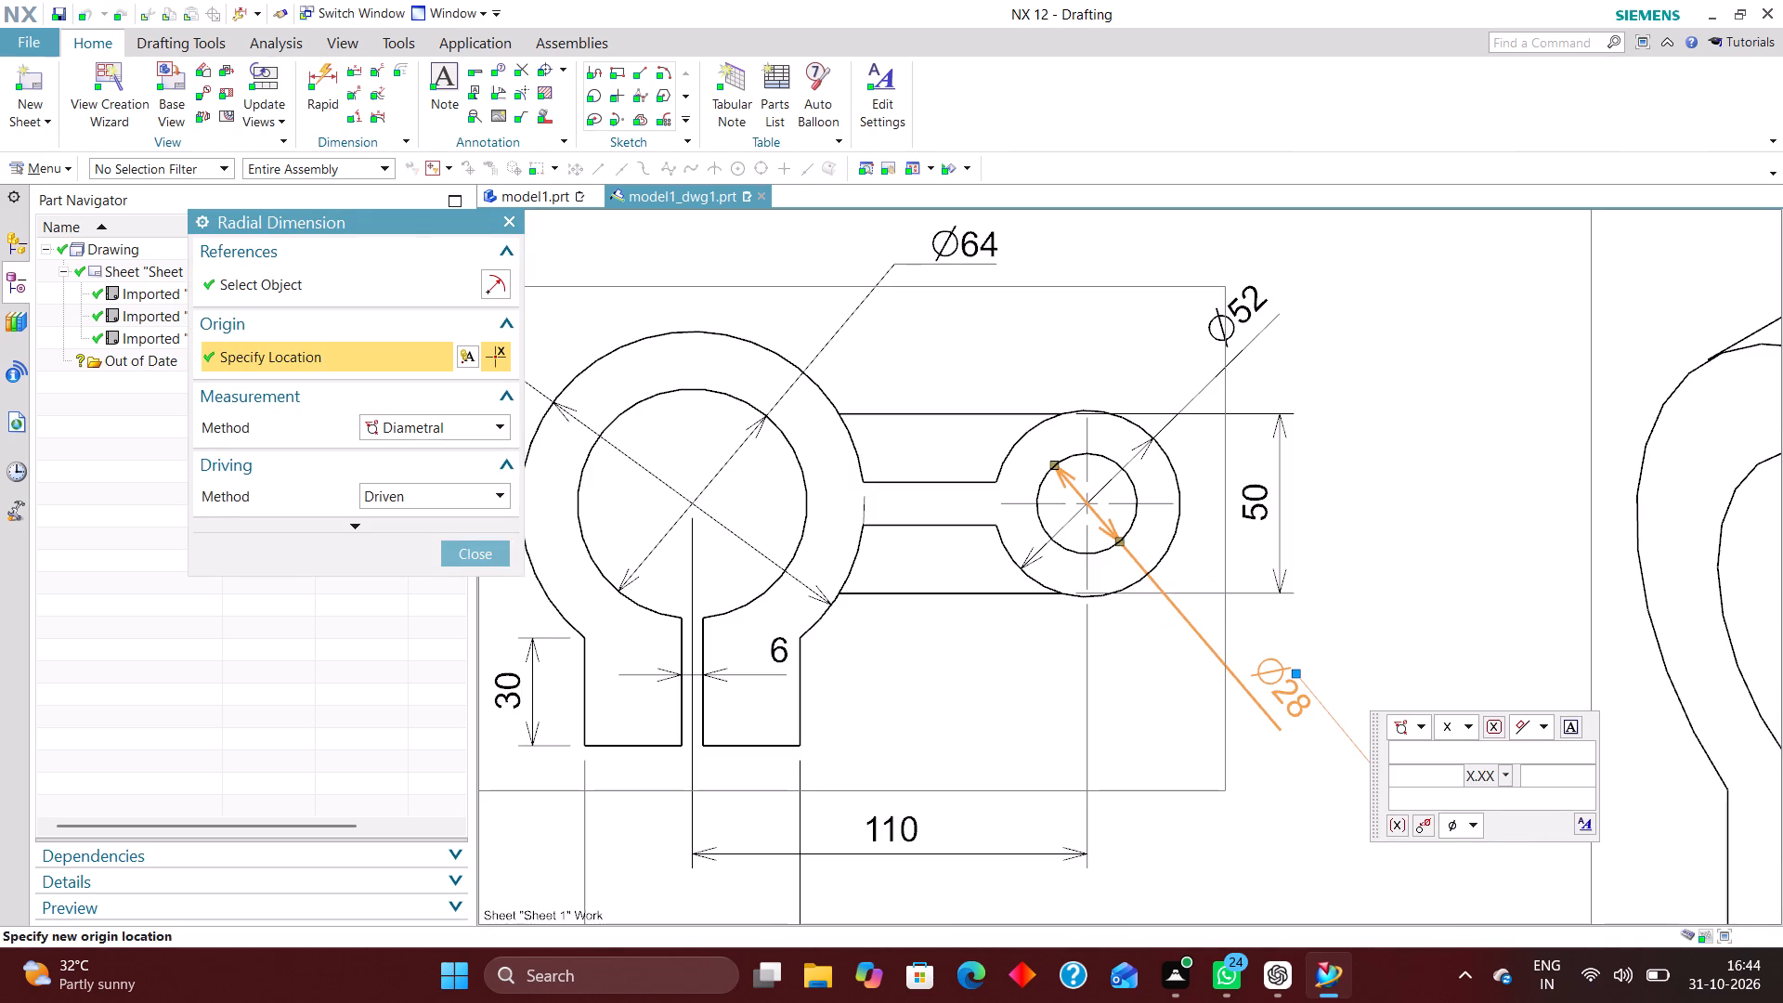
pyautogui.click(1585, 820)
pyautogui.click(699, 319)
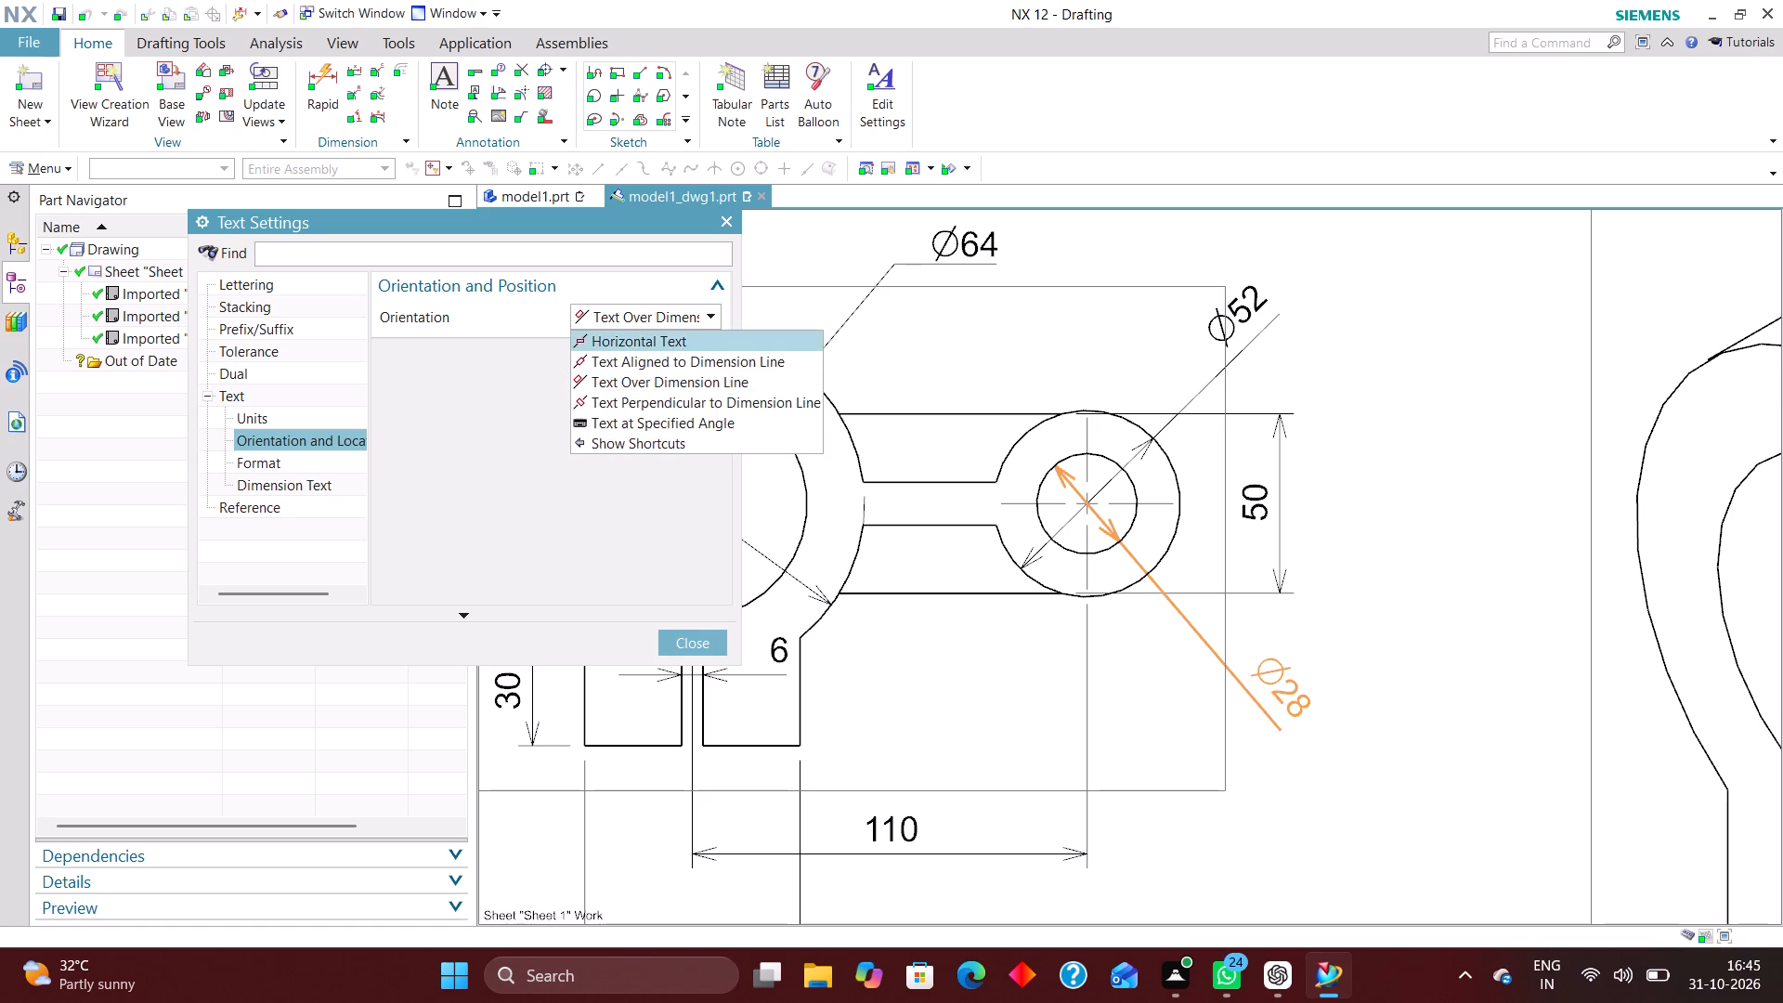
pyautogui.click(673, 343)
pyautogui.click(687, 345)
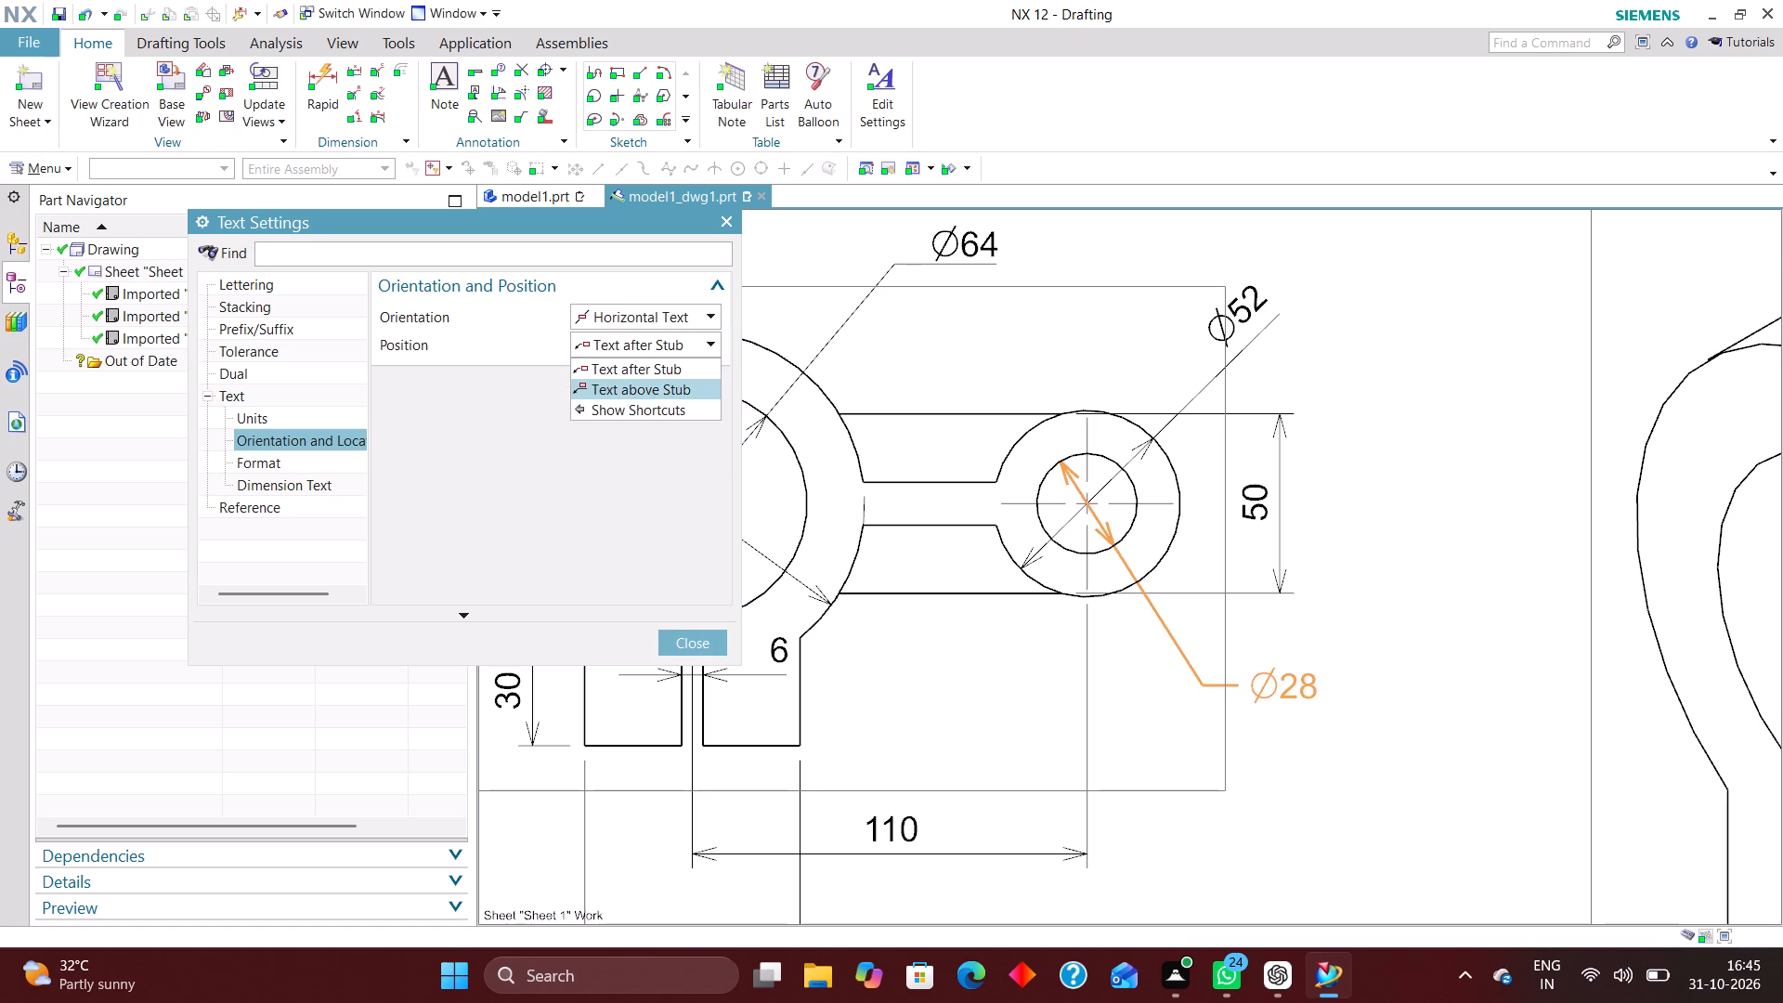
pyautogui.click(670, 385)
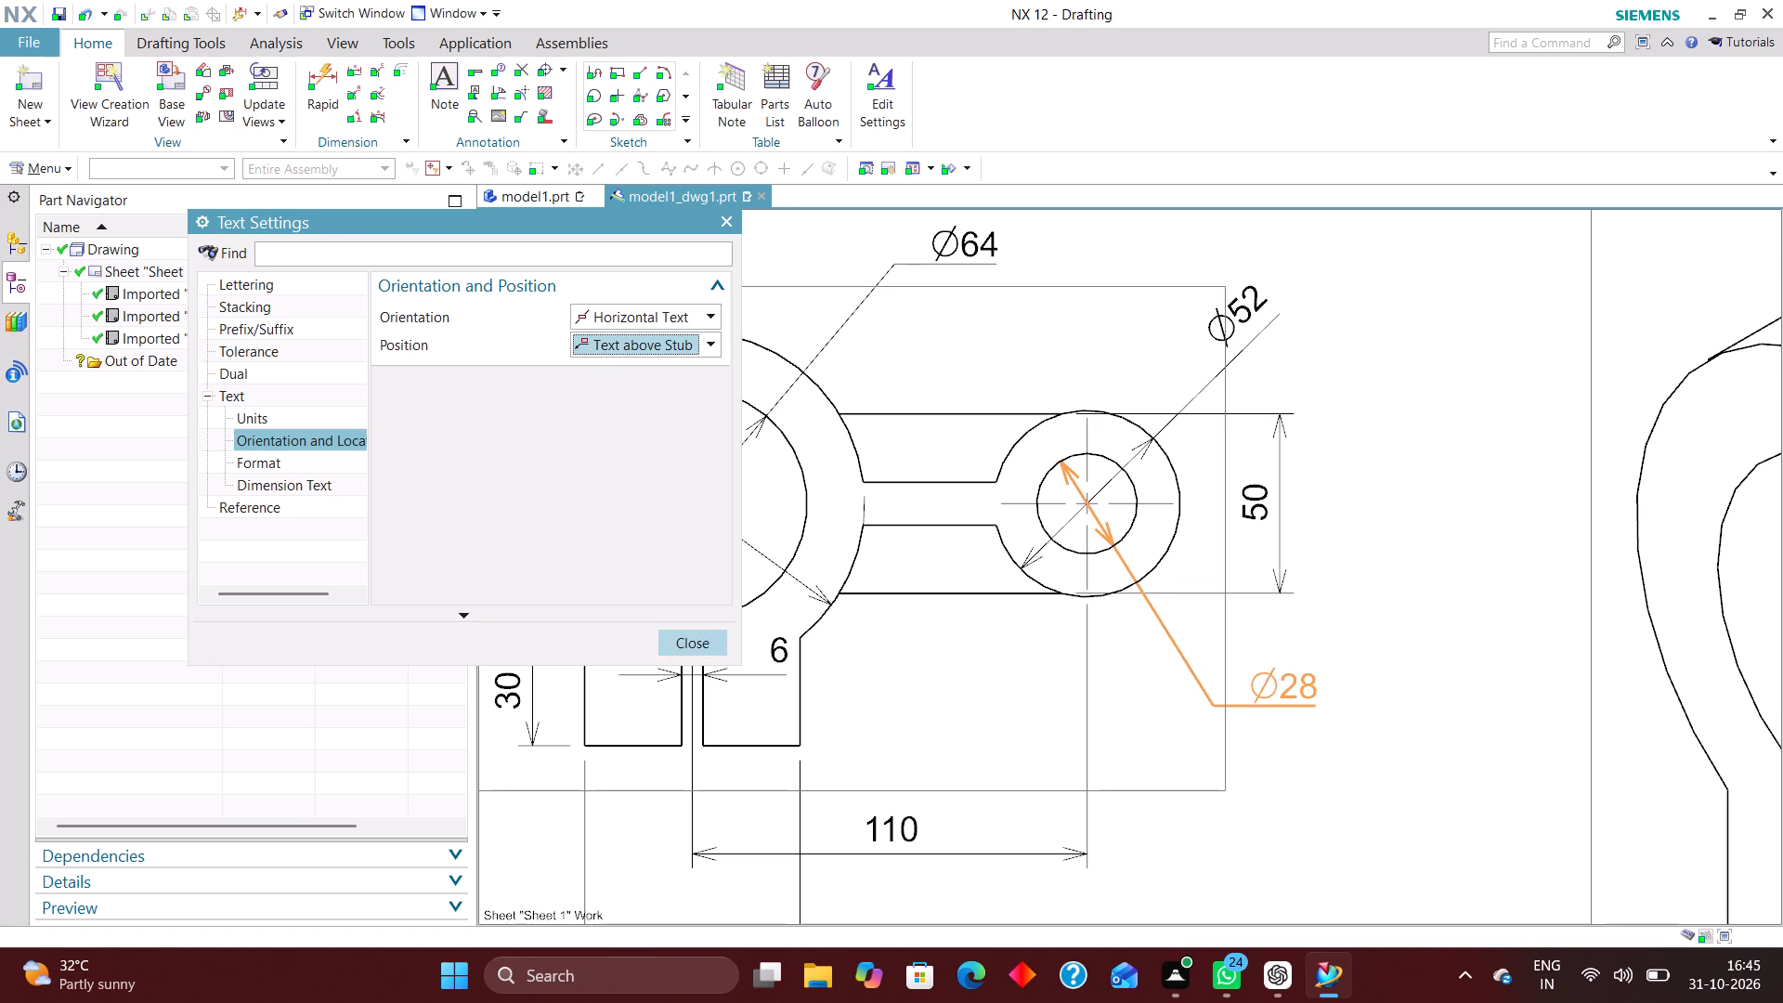
pyautogui.click(689, 645)
pyautogui.click(497, 548)
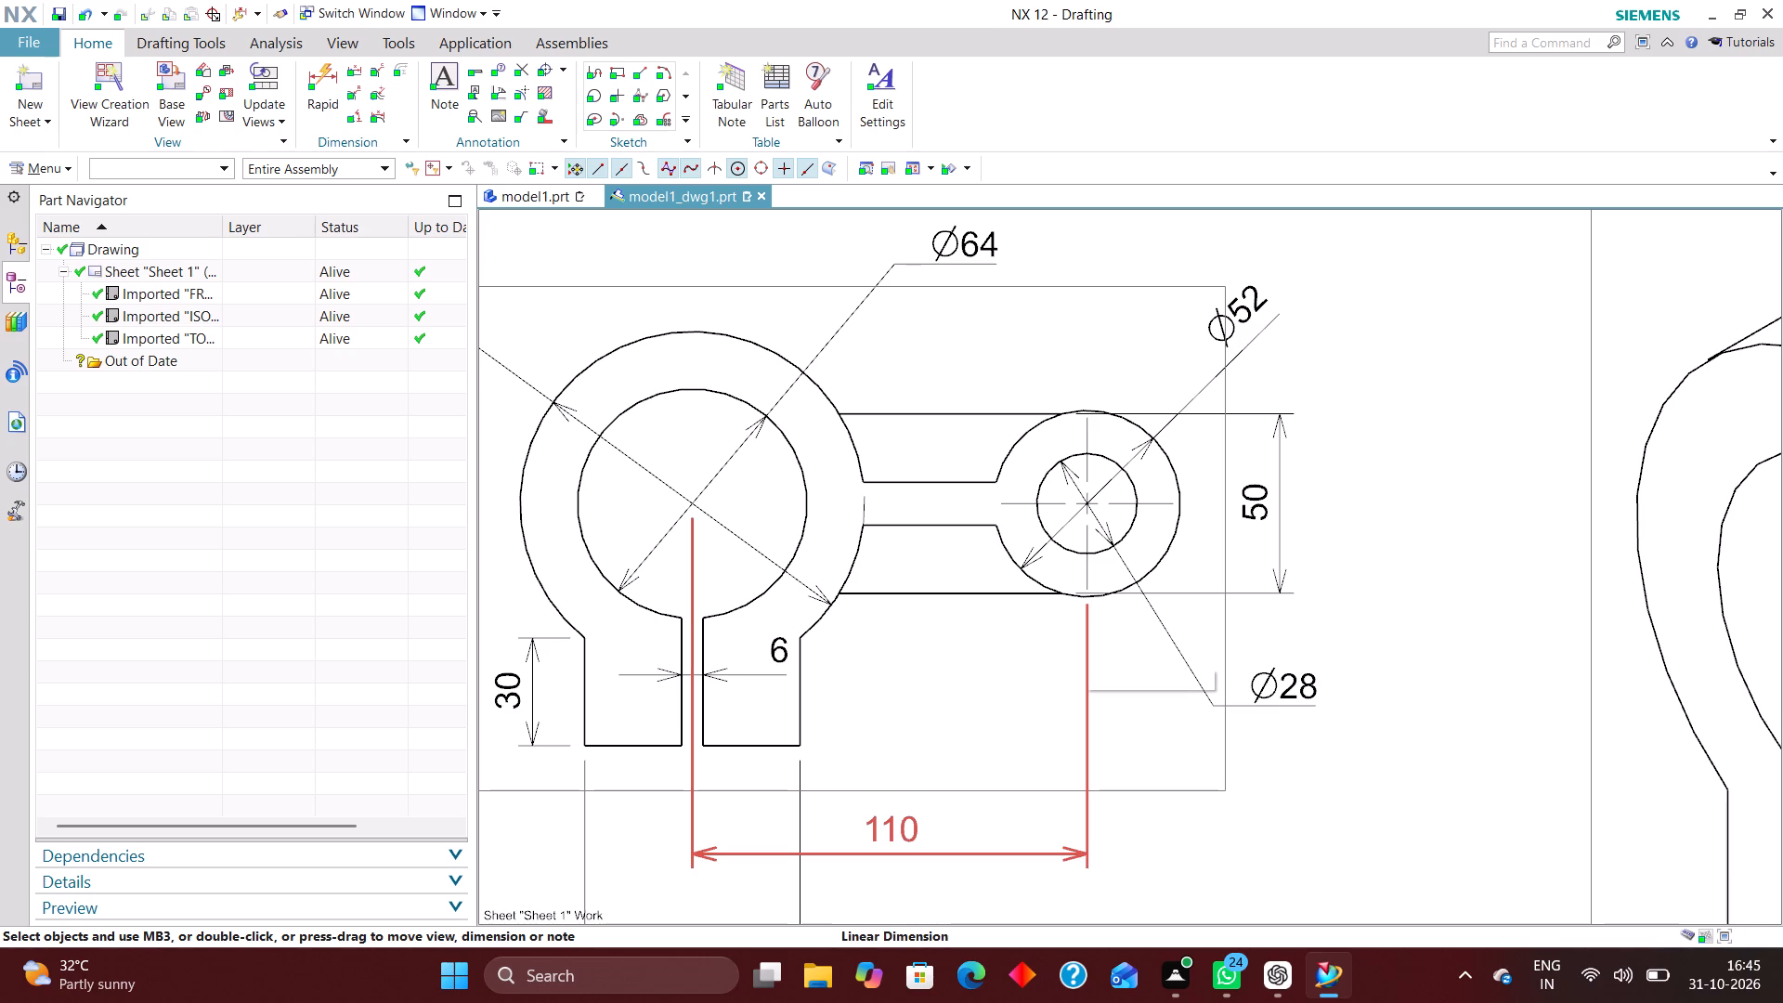
# Set the Front view's Ø52 dimension text to Horizontal Text, Text above Stub, and move it outward beyond the view border.
pyautogui.scroll(-2, 1193, 677)
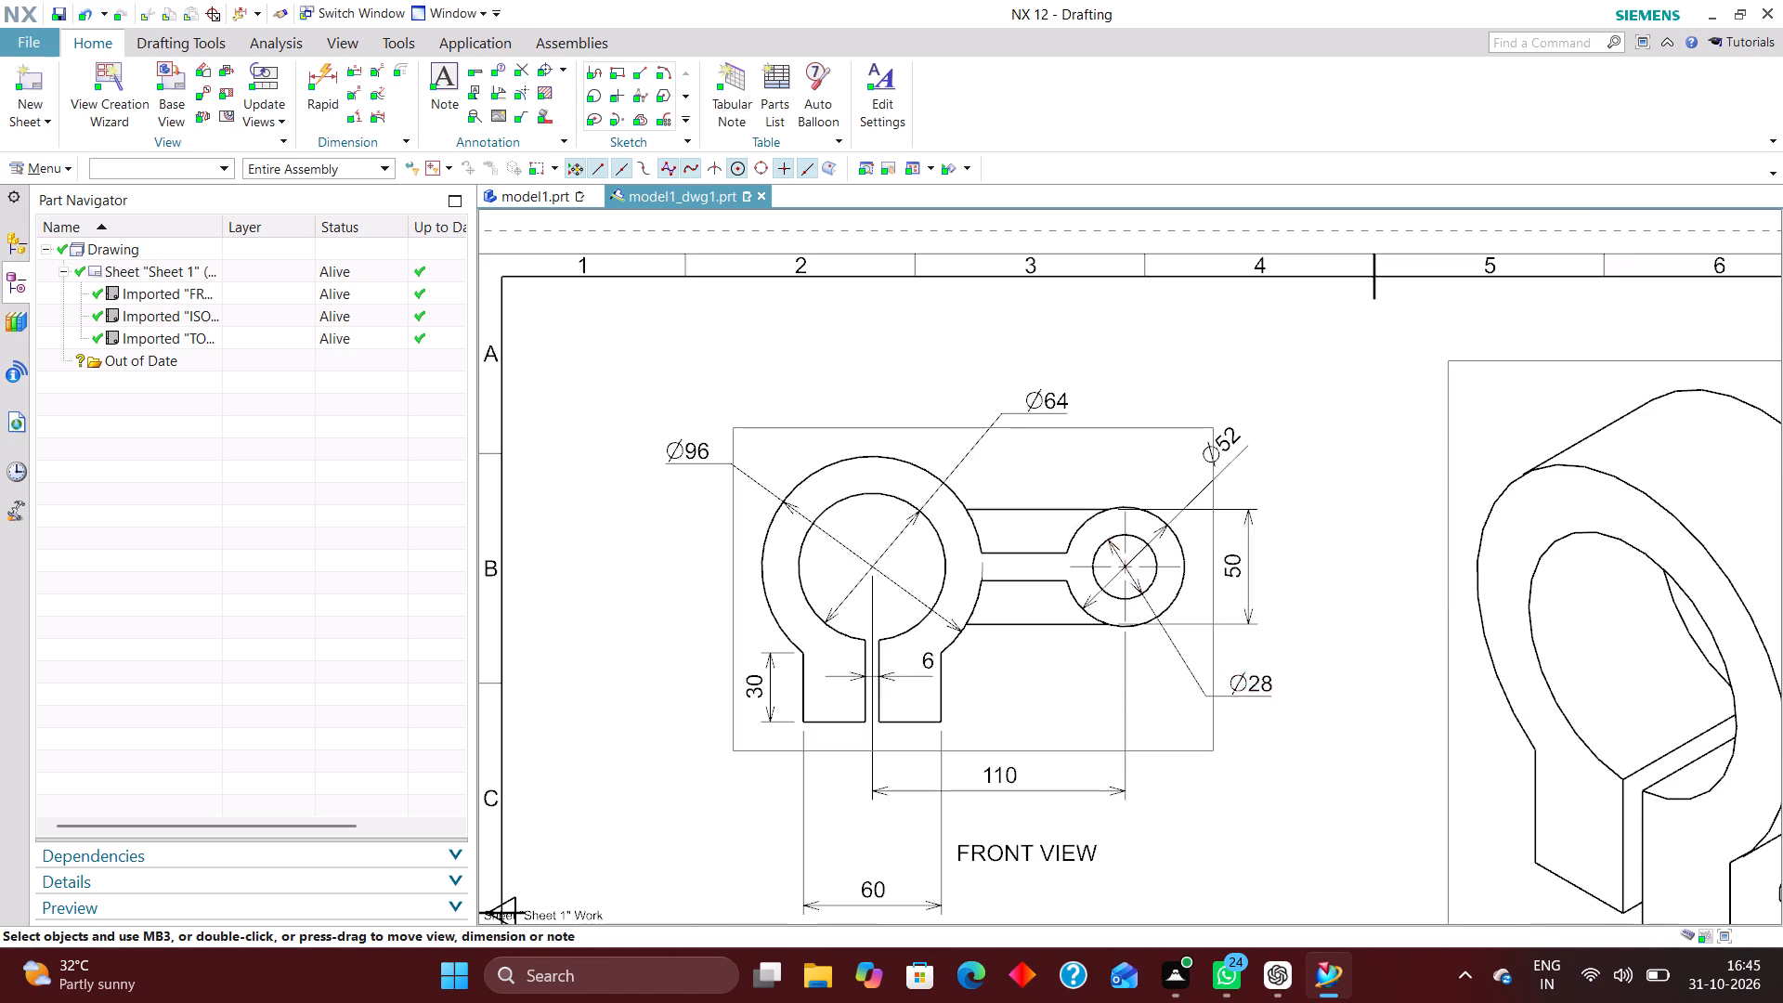
pyautogui.scroll(3, 1227, 503)
pyautogui.doubleClick(1232, 403)
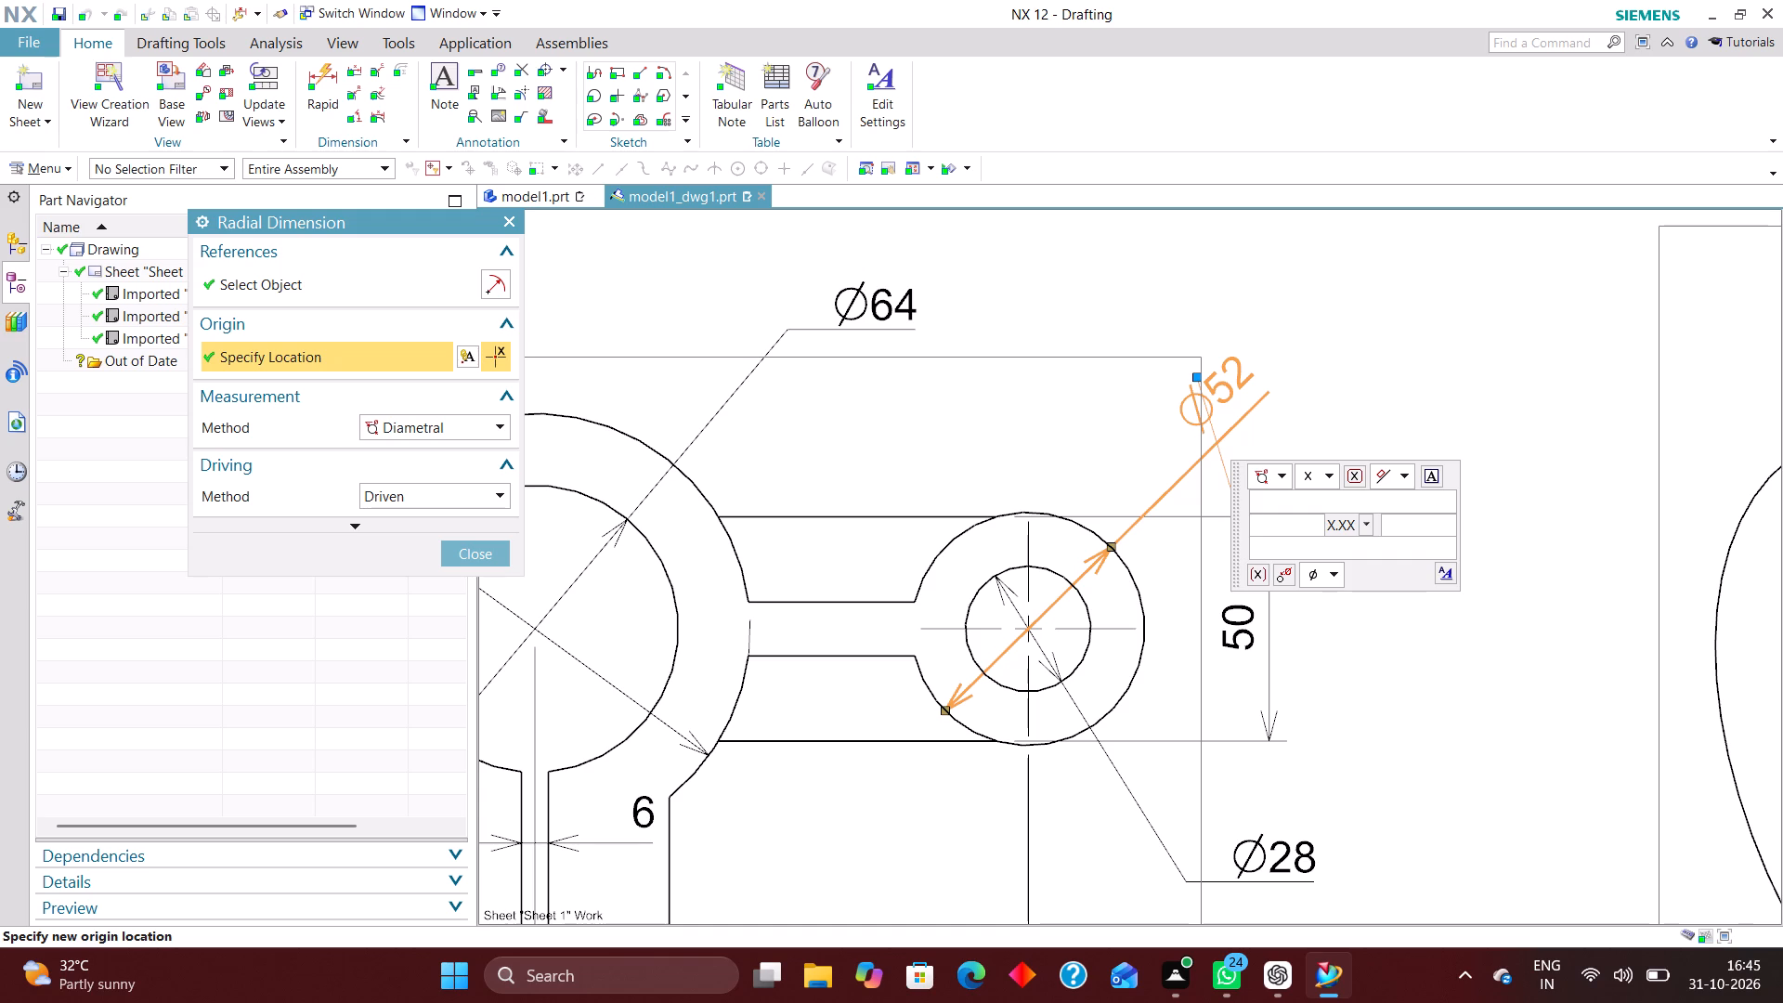
pyautogui.click(1448, 572)
pyautogui.click(695, 317)
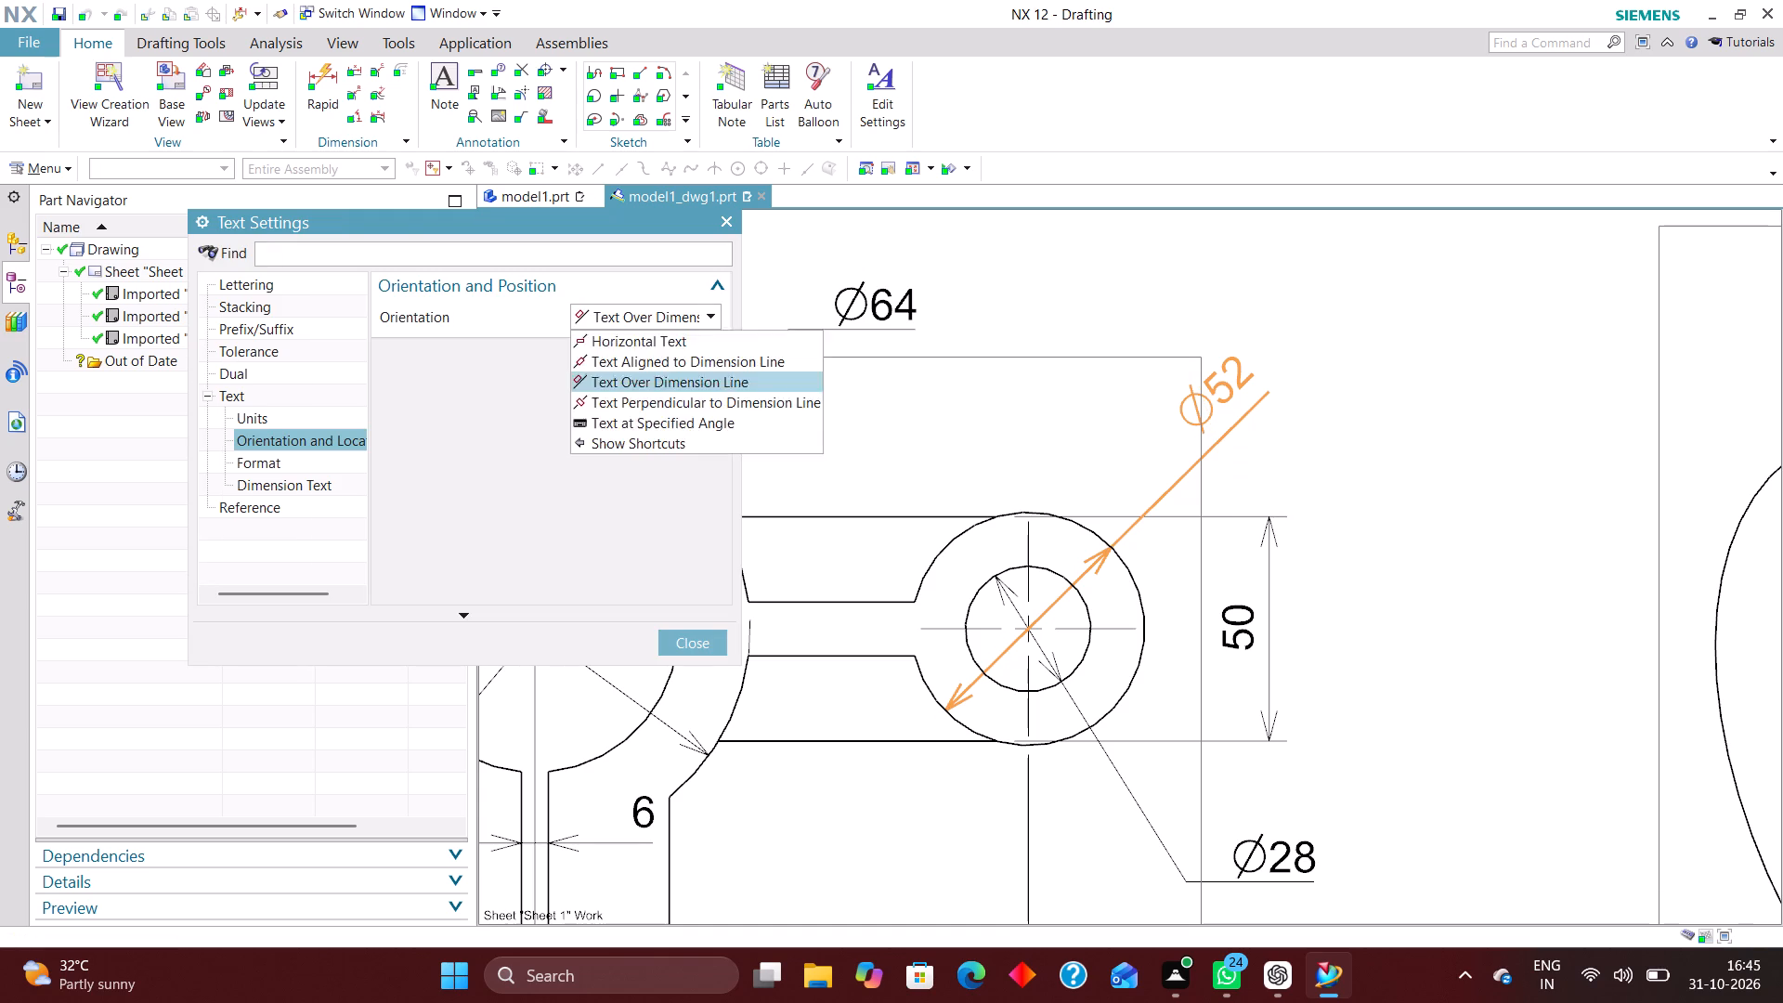
pyautogui.click(683, 342)
pyautogui.click(697, 345)
pyautogui.click(677, 384)
pyautogui.click(705, 638)
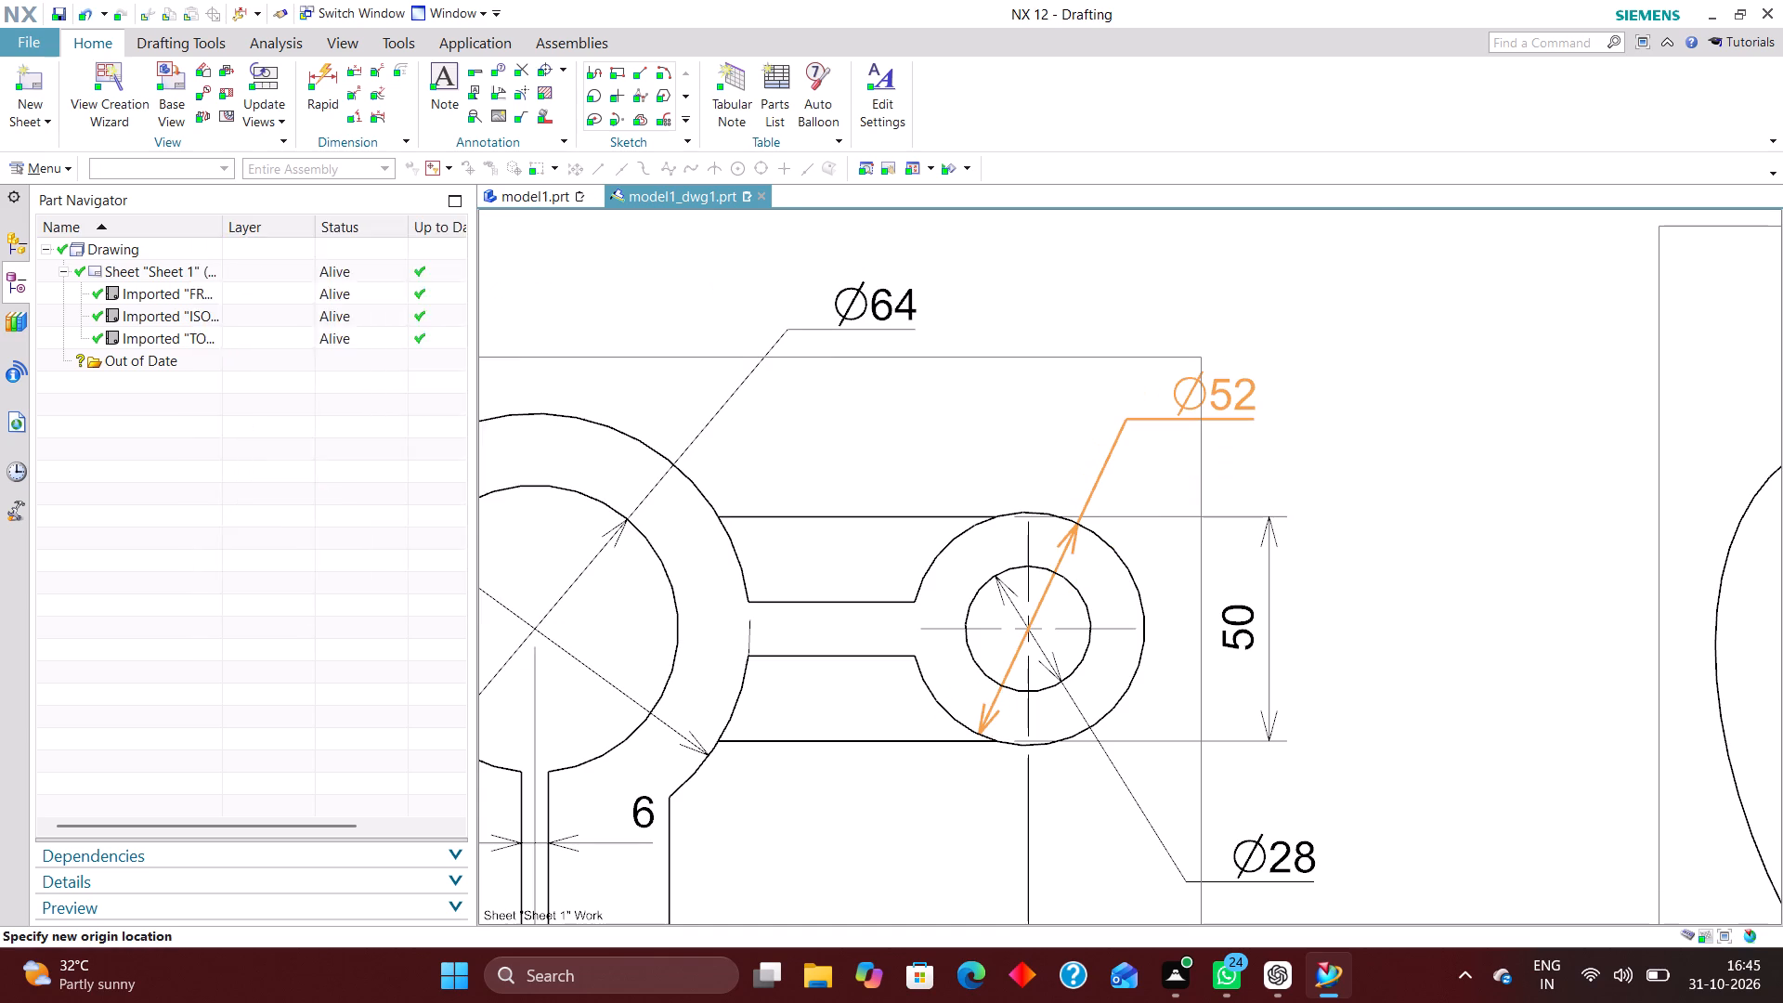
pyautogui.click(472, 552)
pyautogui.moveTo(1200, 392); pyautogui.dragTo(1246, 410)
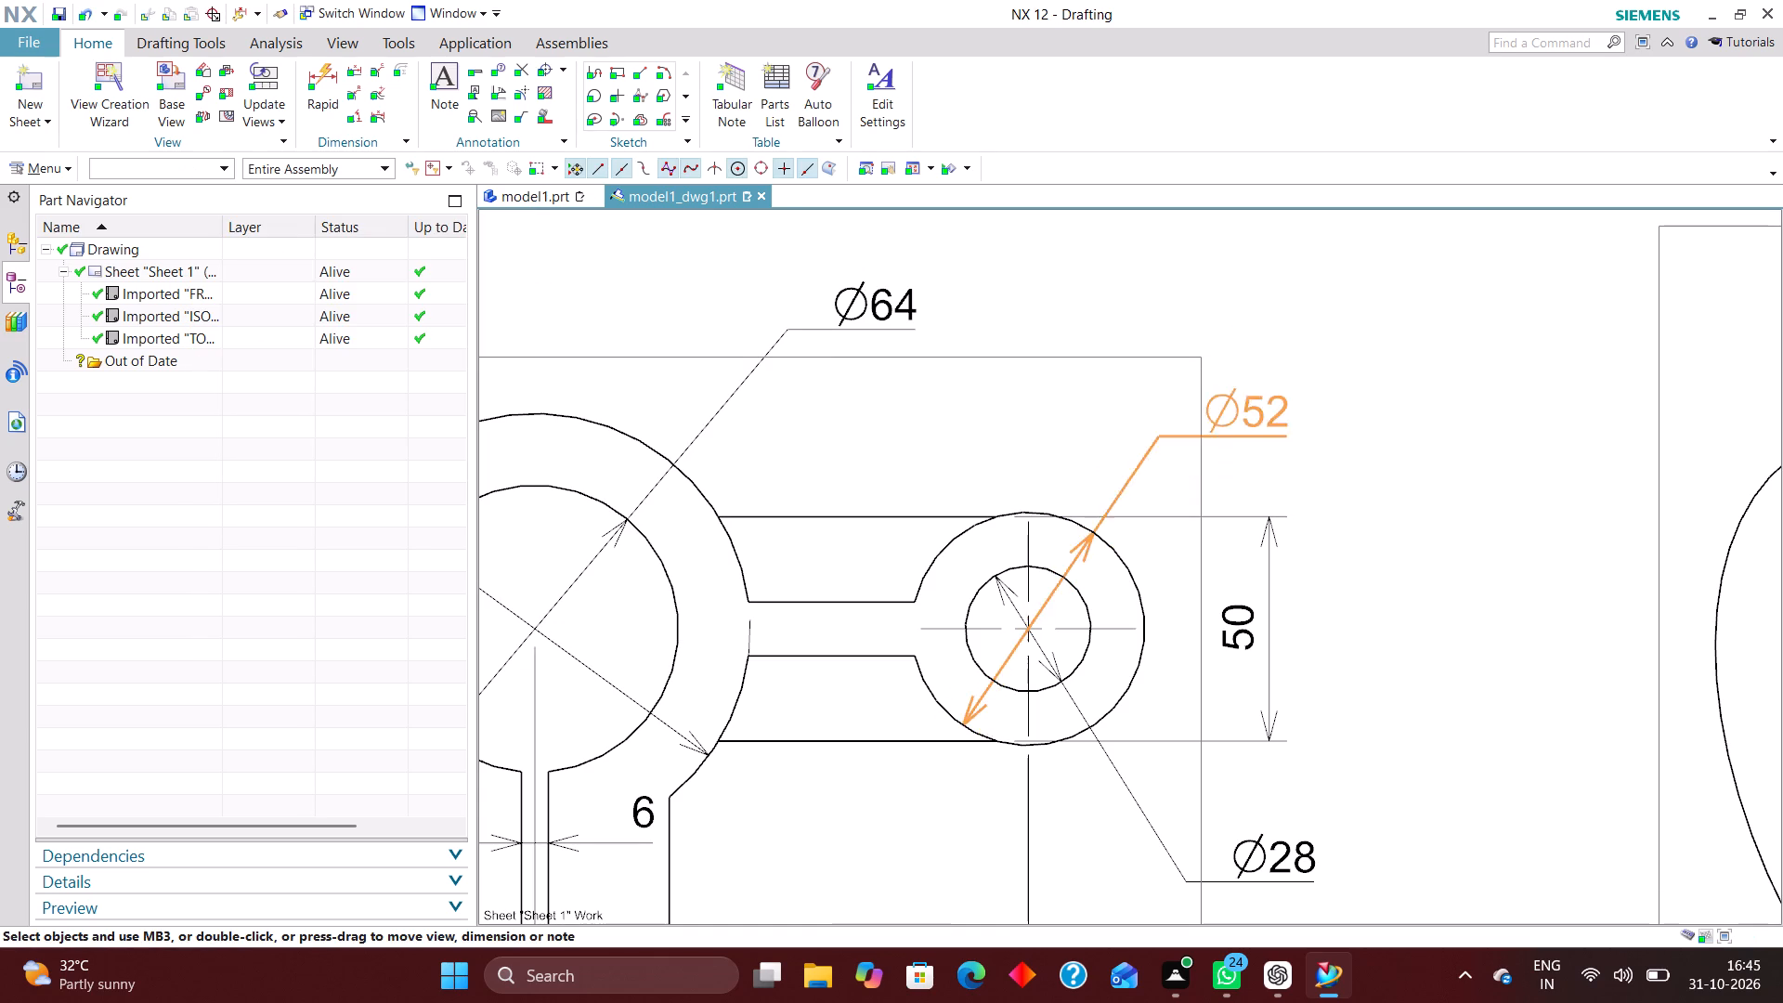
pyautogui.moveTo(1246, 410); pyautogui.dragTo(1334, 424)
# Move the Front view's 60 dimension up, just below the 110 dimension and beside the FRONT VIEW label.
pyautogui.scroll(-2, 1193, 388)
pyautogui.scroll(-2, 1210, 520)
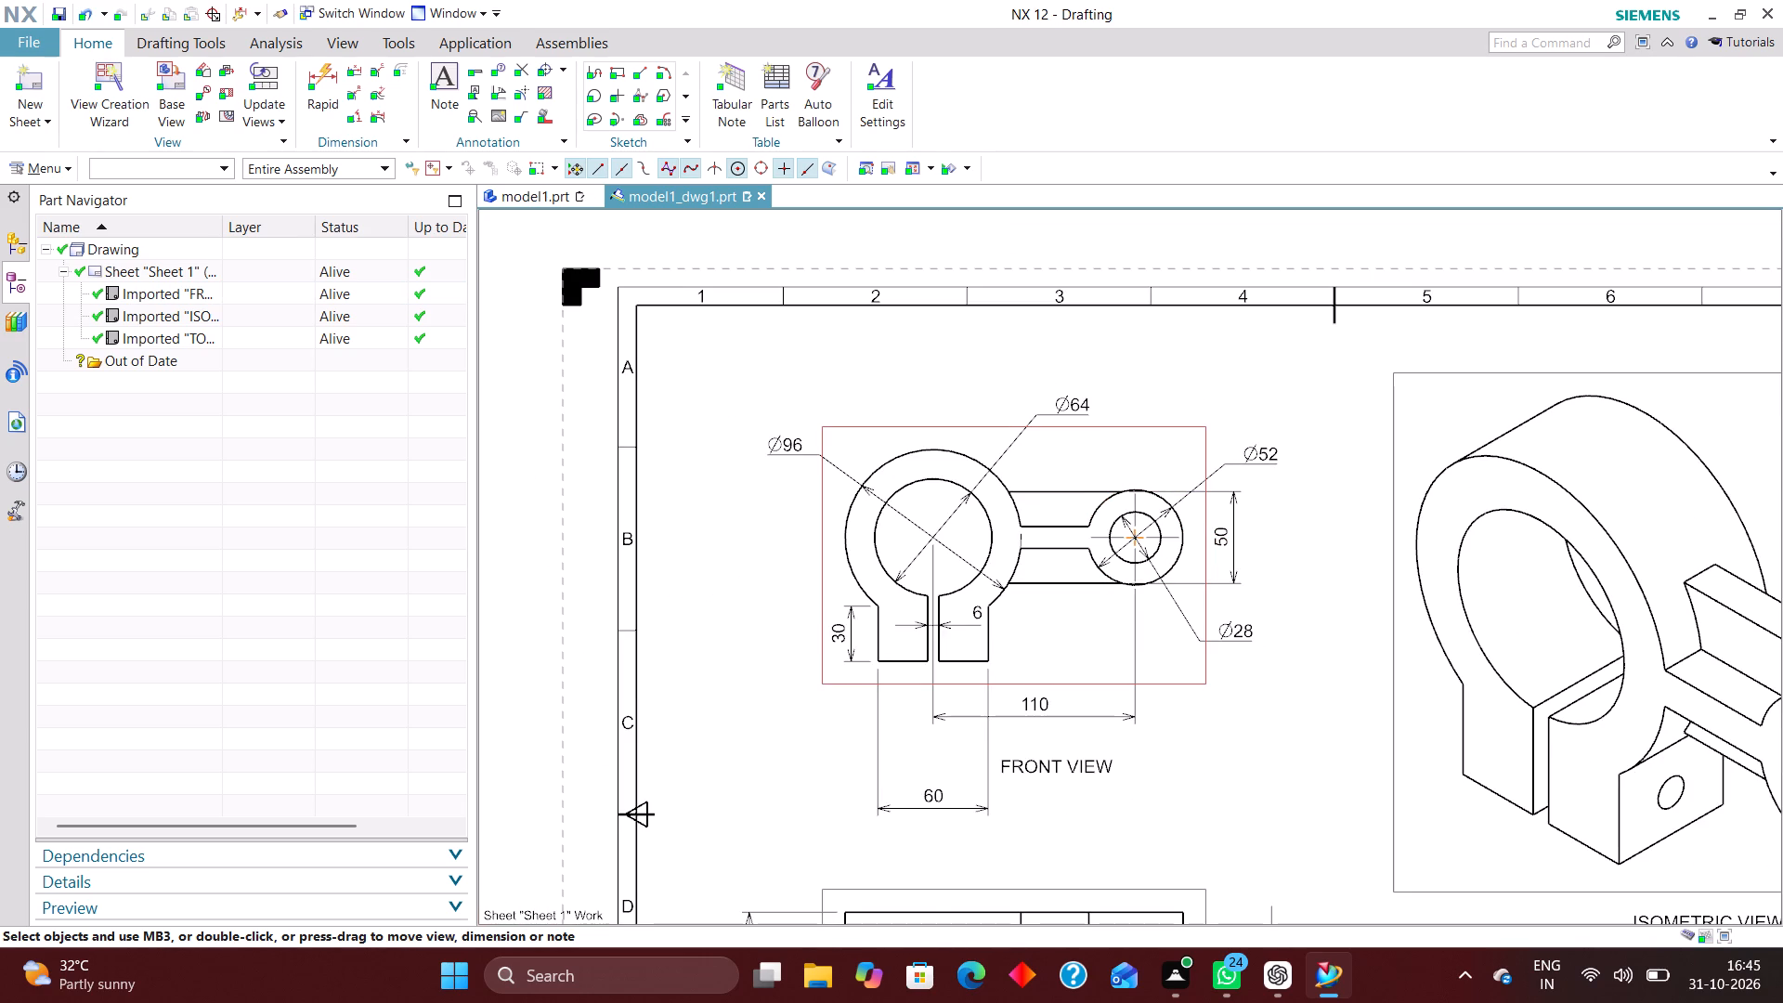
pyautogui.scroll(-4, 1122, 473)
pyautogui.scroll(4, 1152, 600)
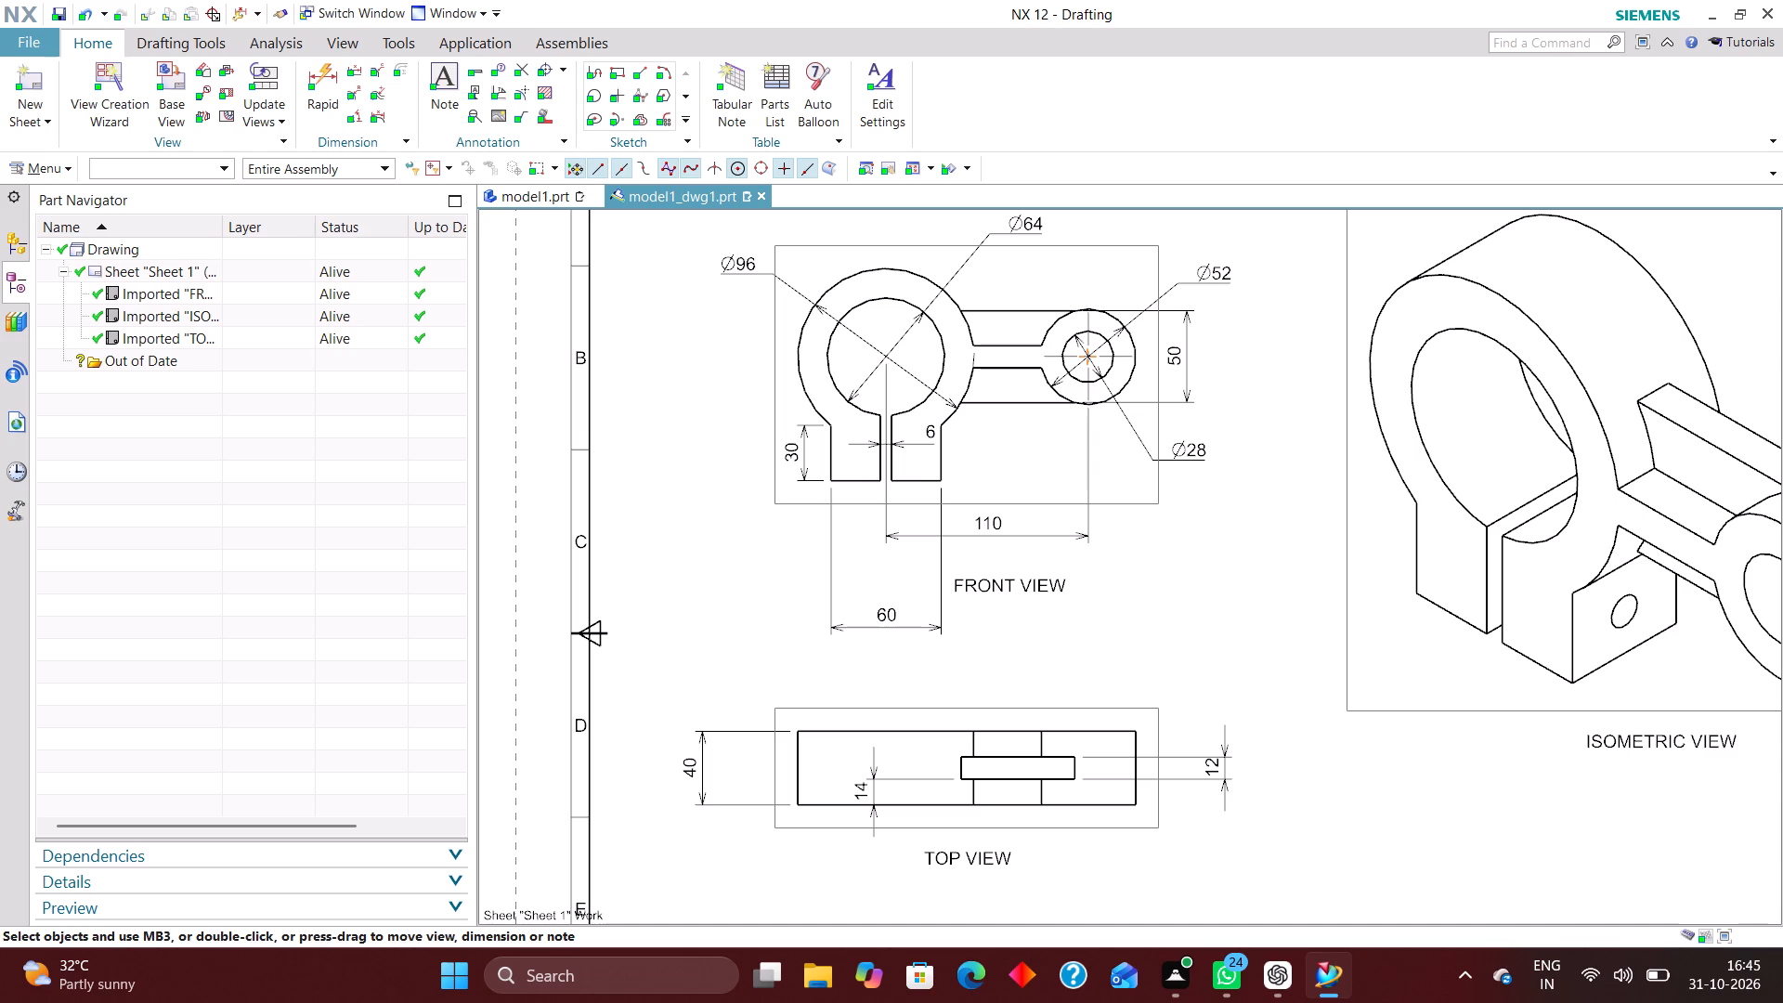
pyautogui.scroll(-2, 1039, 478)
pyautogui.scroll(3, 1045, 498)
pyautogui.moveTo(837, 634); pyautogui.dragTo(828, 586)
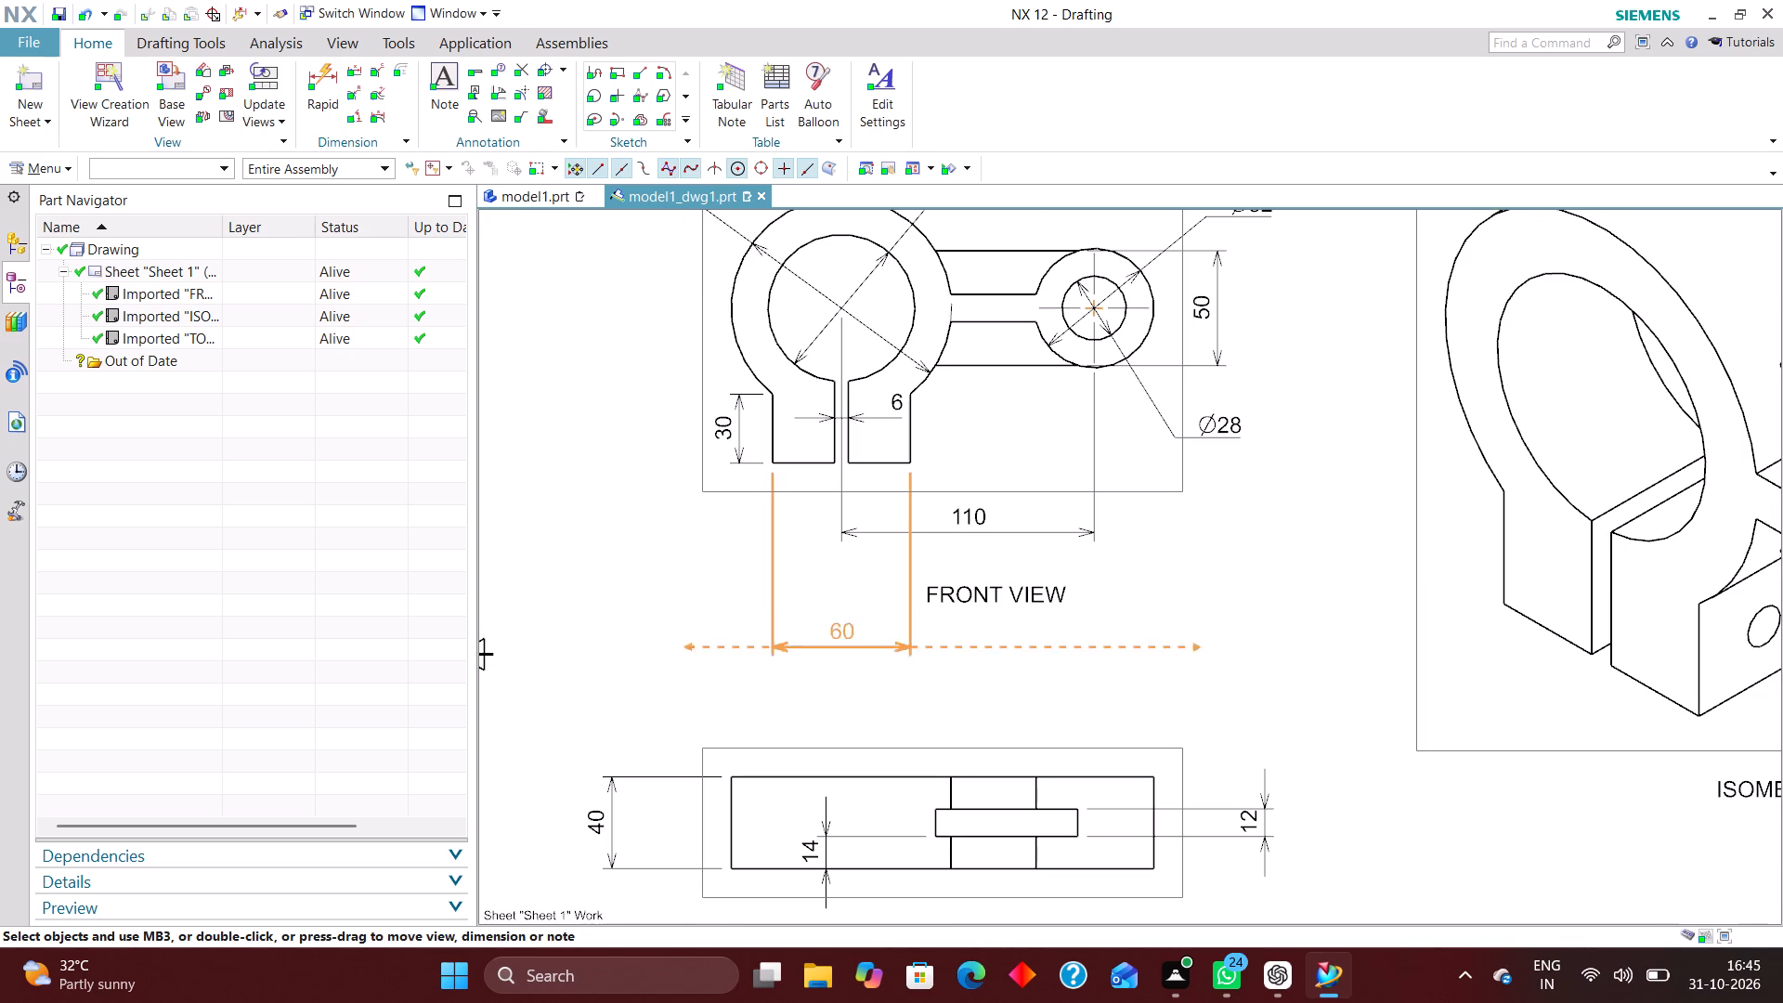
pyautogui.moveTo(828, 586); pyautogui.dragTo(841, 568)
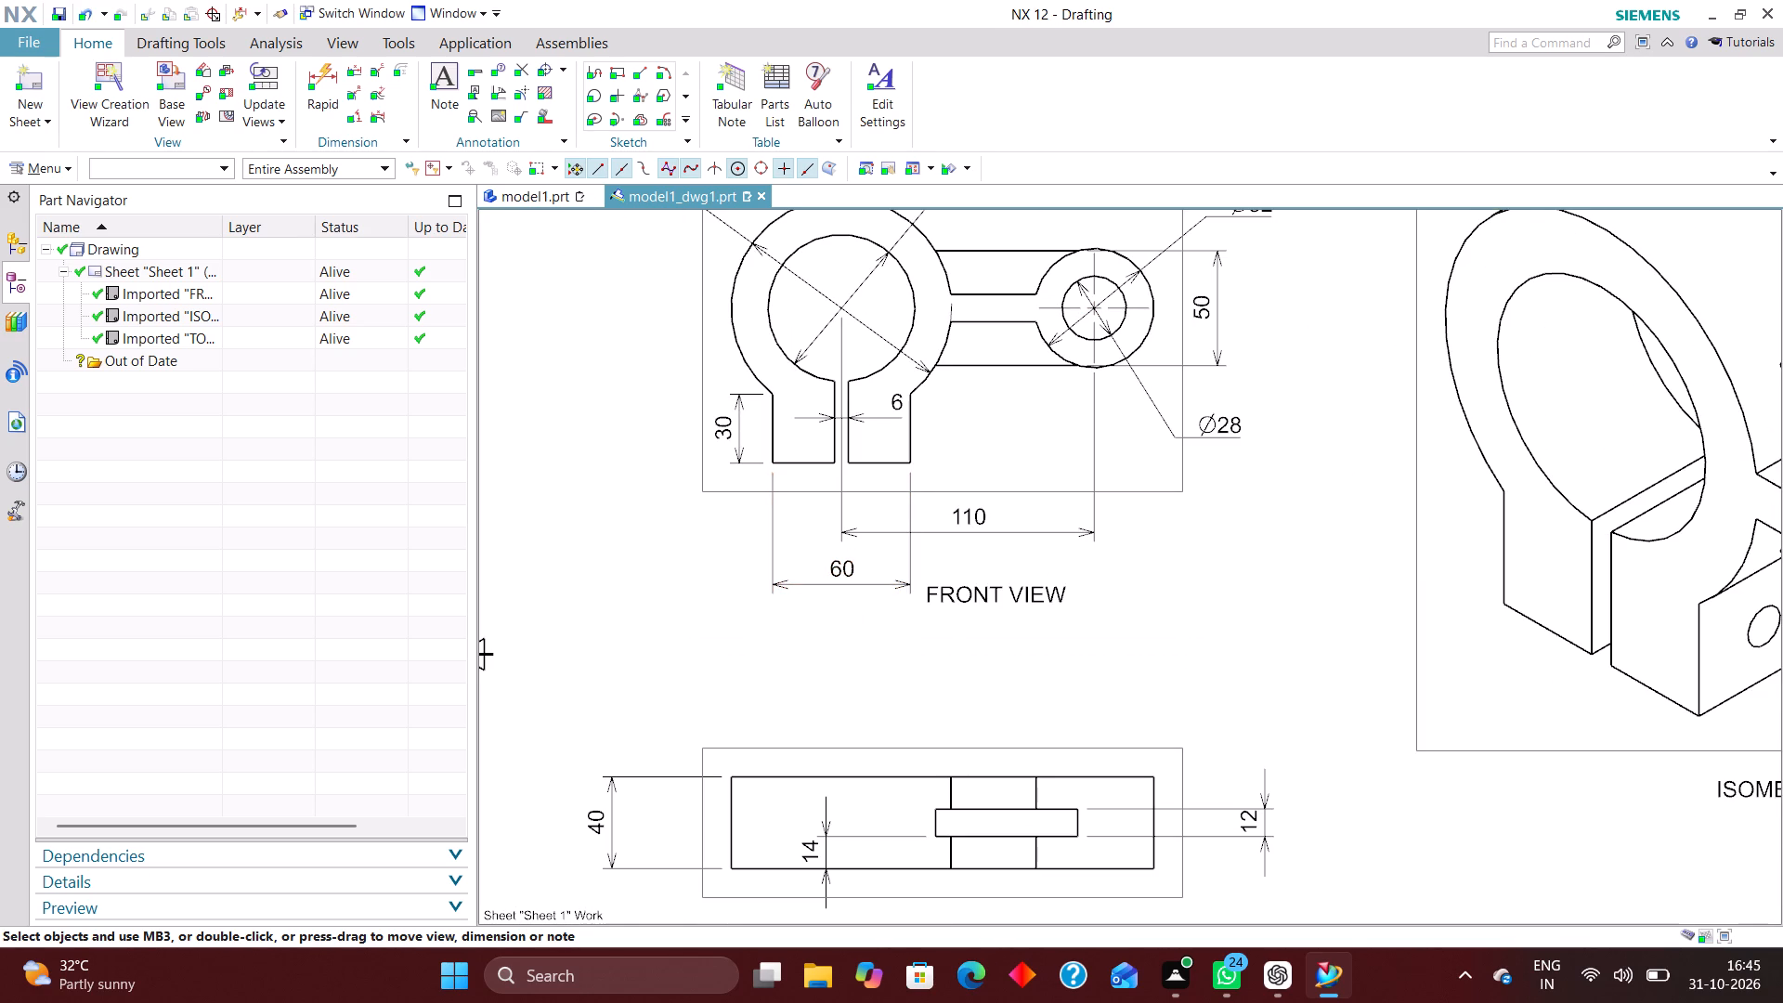
# Move the Front view's Ø28 dimension text farther outward, clear of the 50 dimension.
pyautogui.moveTo(1222, 436); pyautogui.dragTo(1264, 429)
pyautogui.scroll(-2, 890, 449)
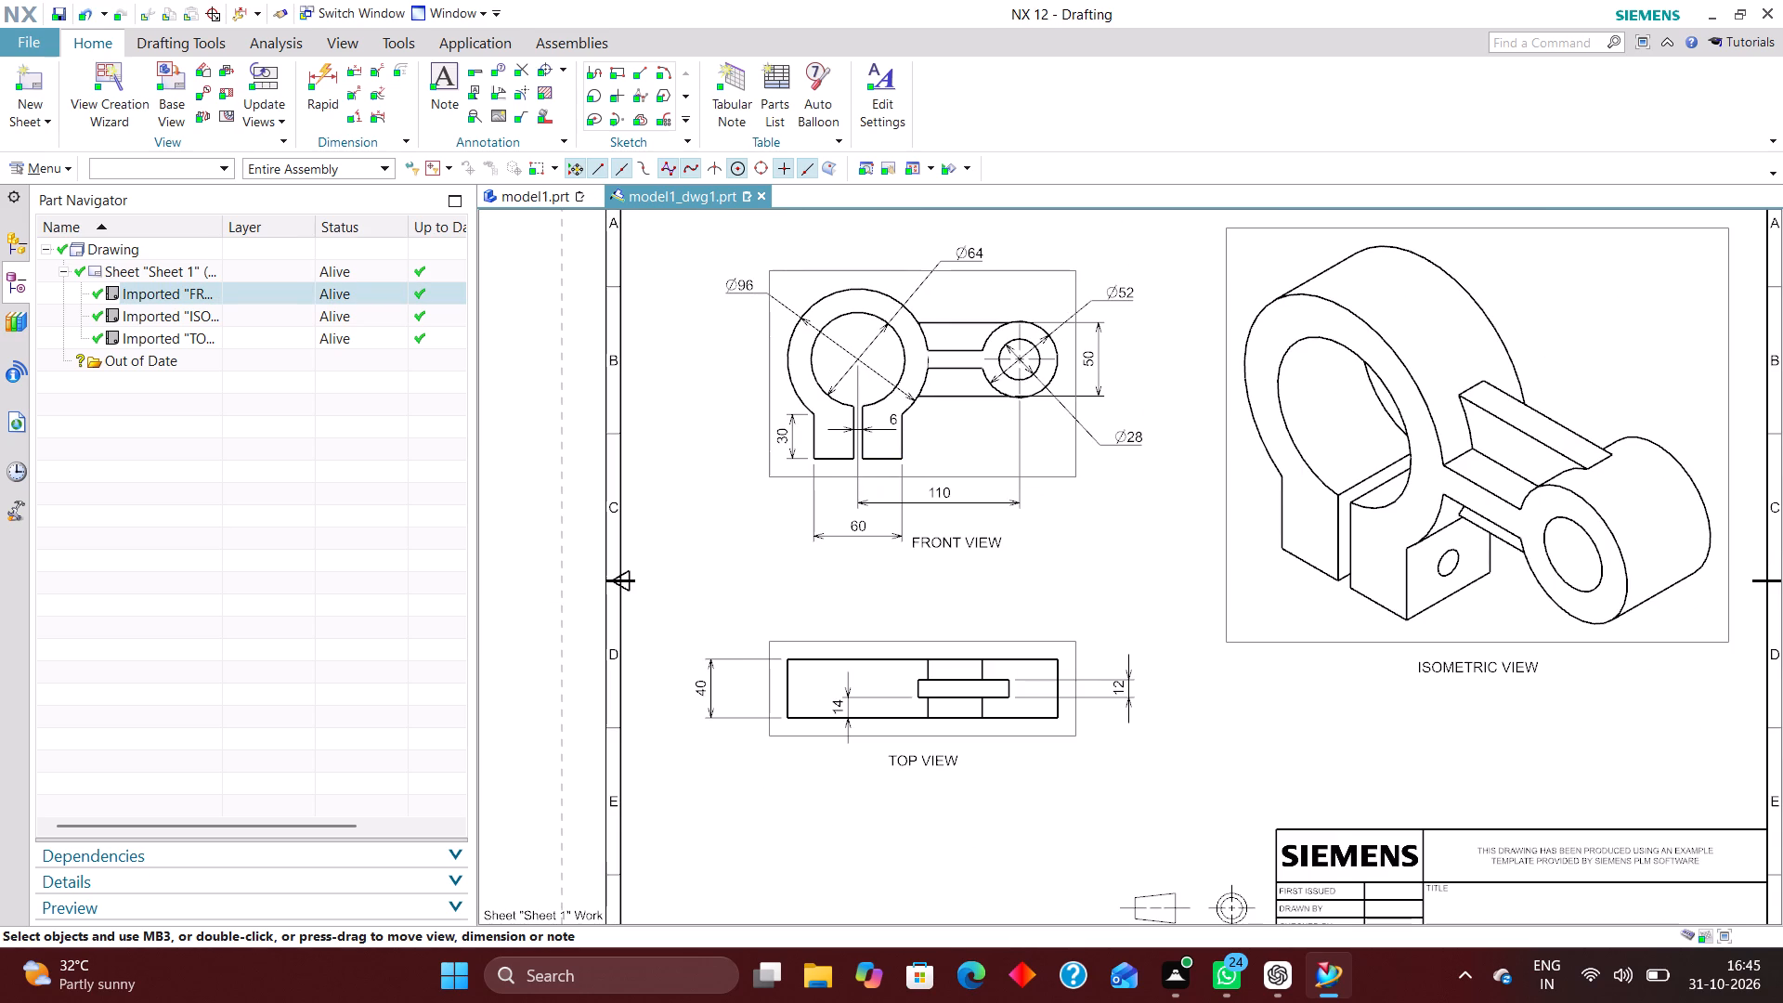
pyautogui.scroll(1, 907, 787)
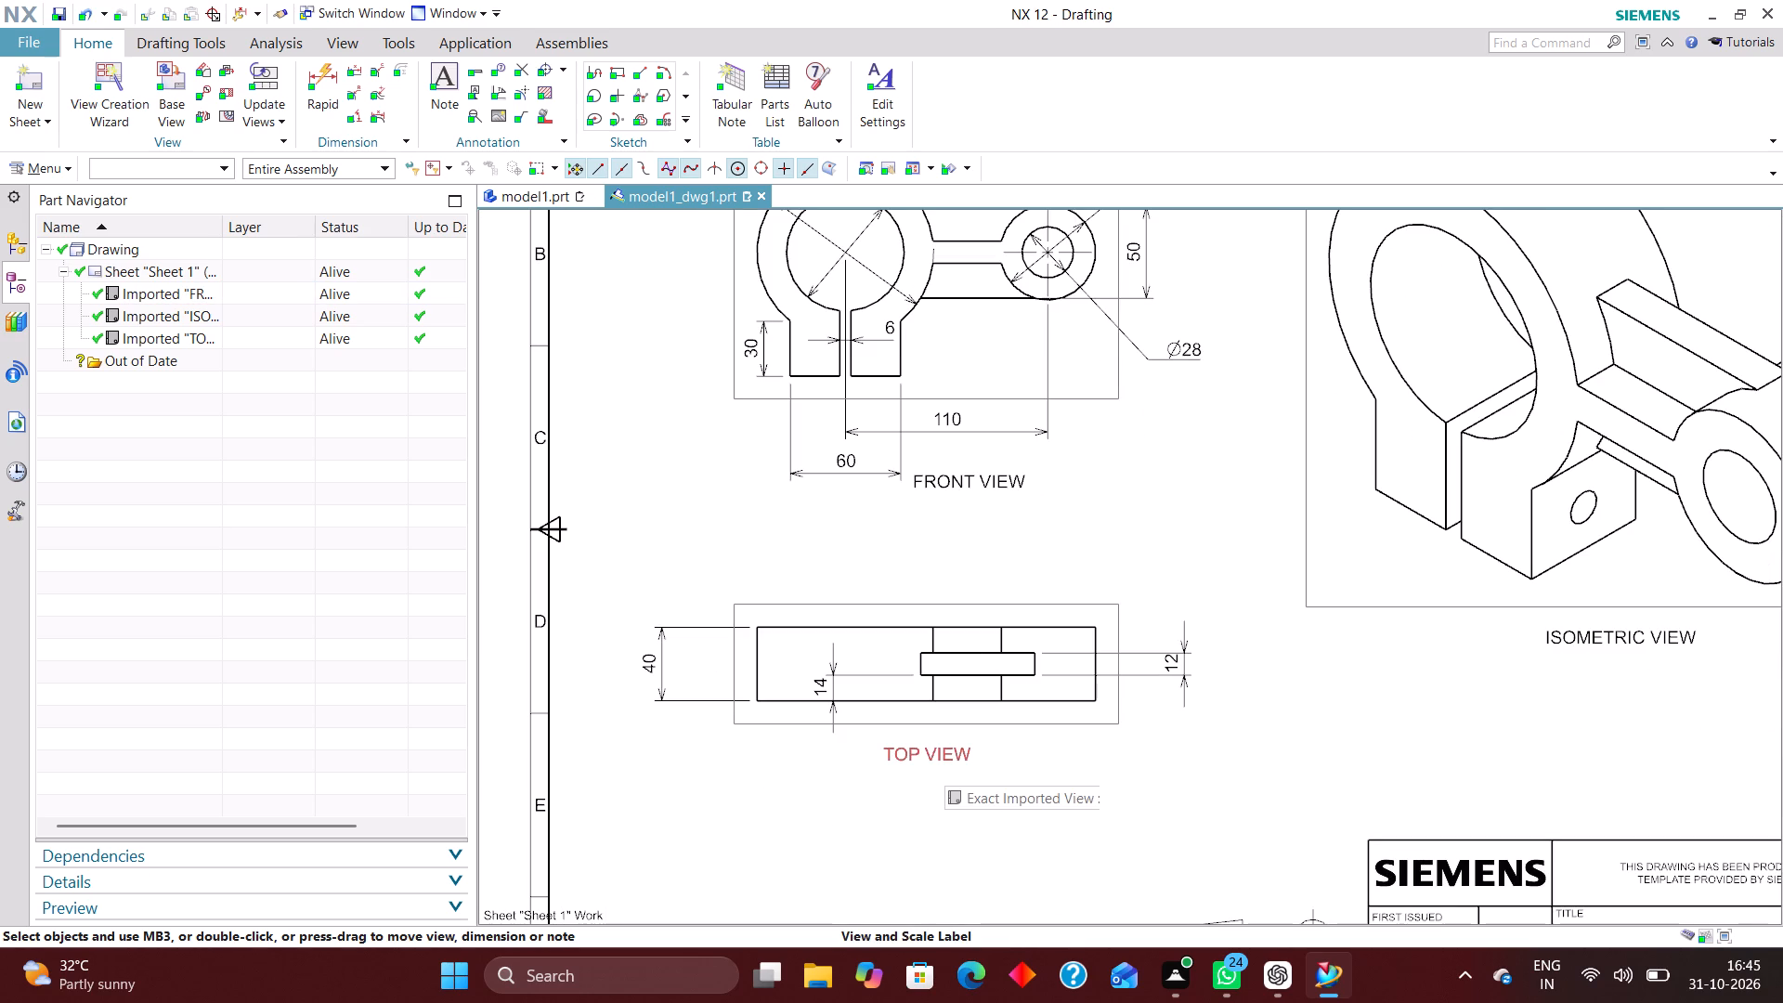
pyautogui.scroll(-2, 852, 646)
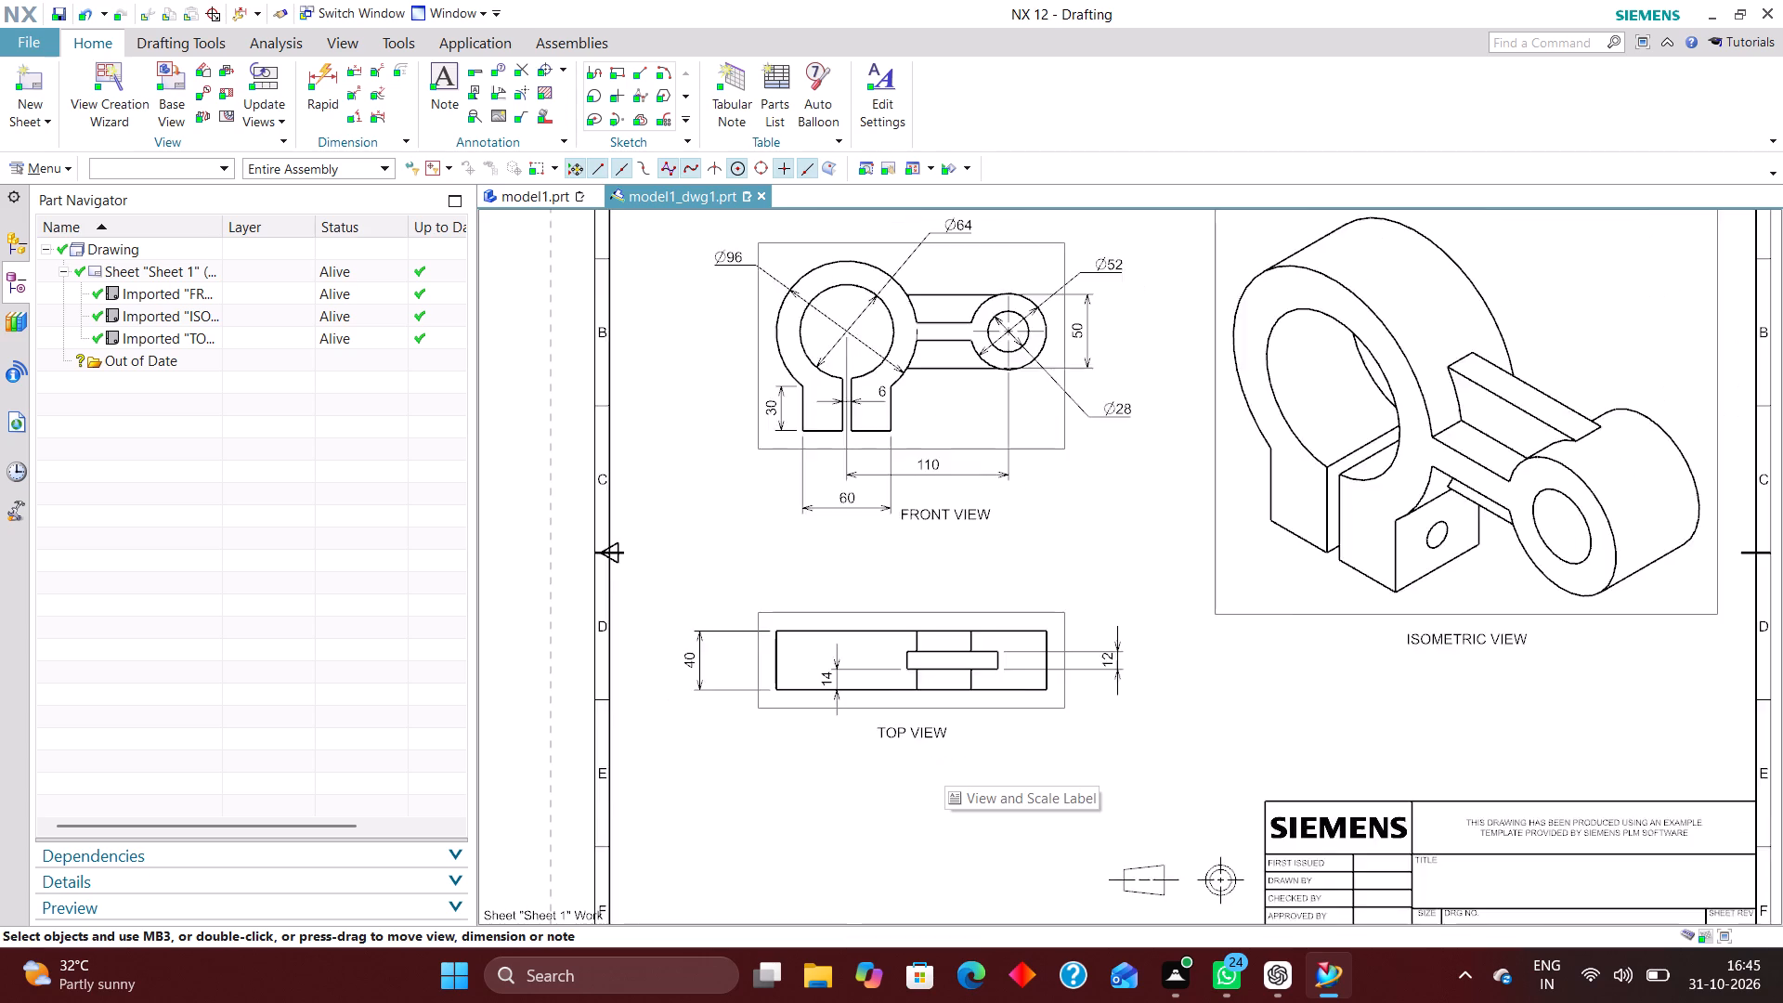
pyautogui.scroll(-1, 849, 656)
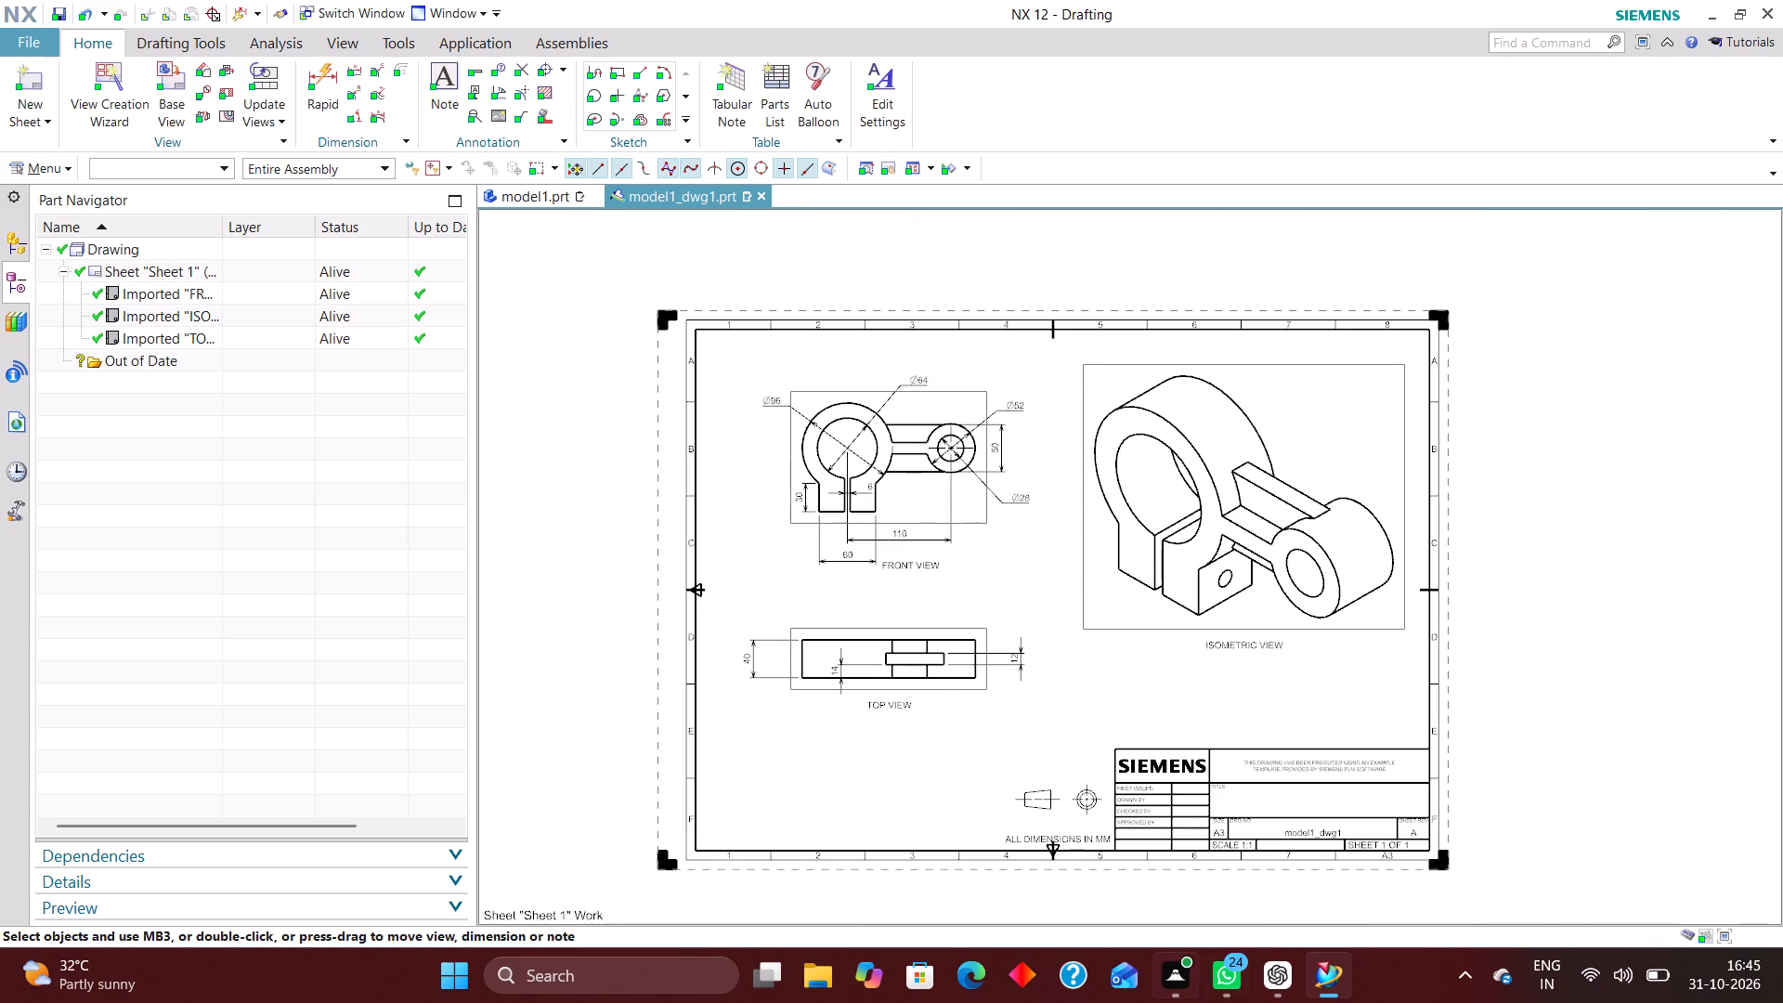
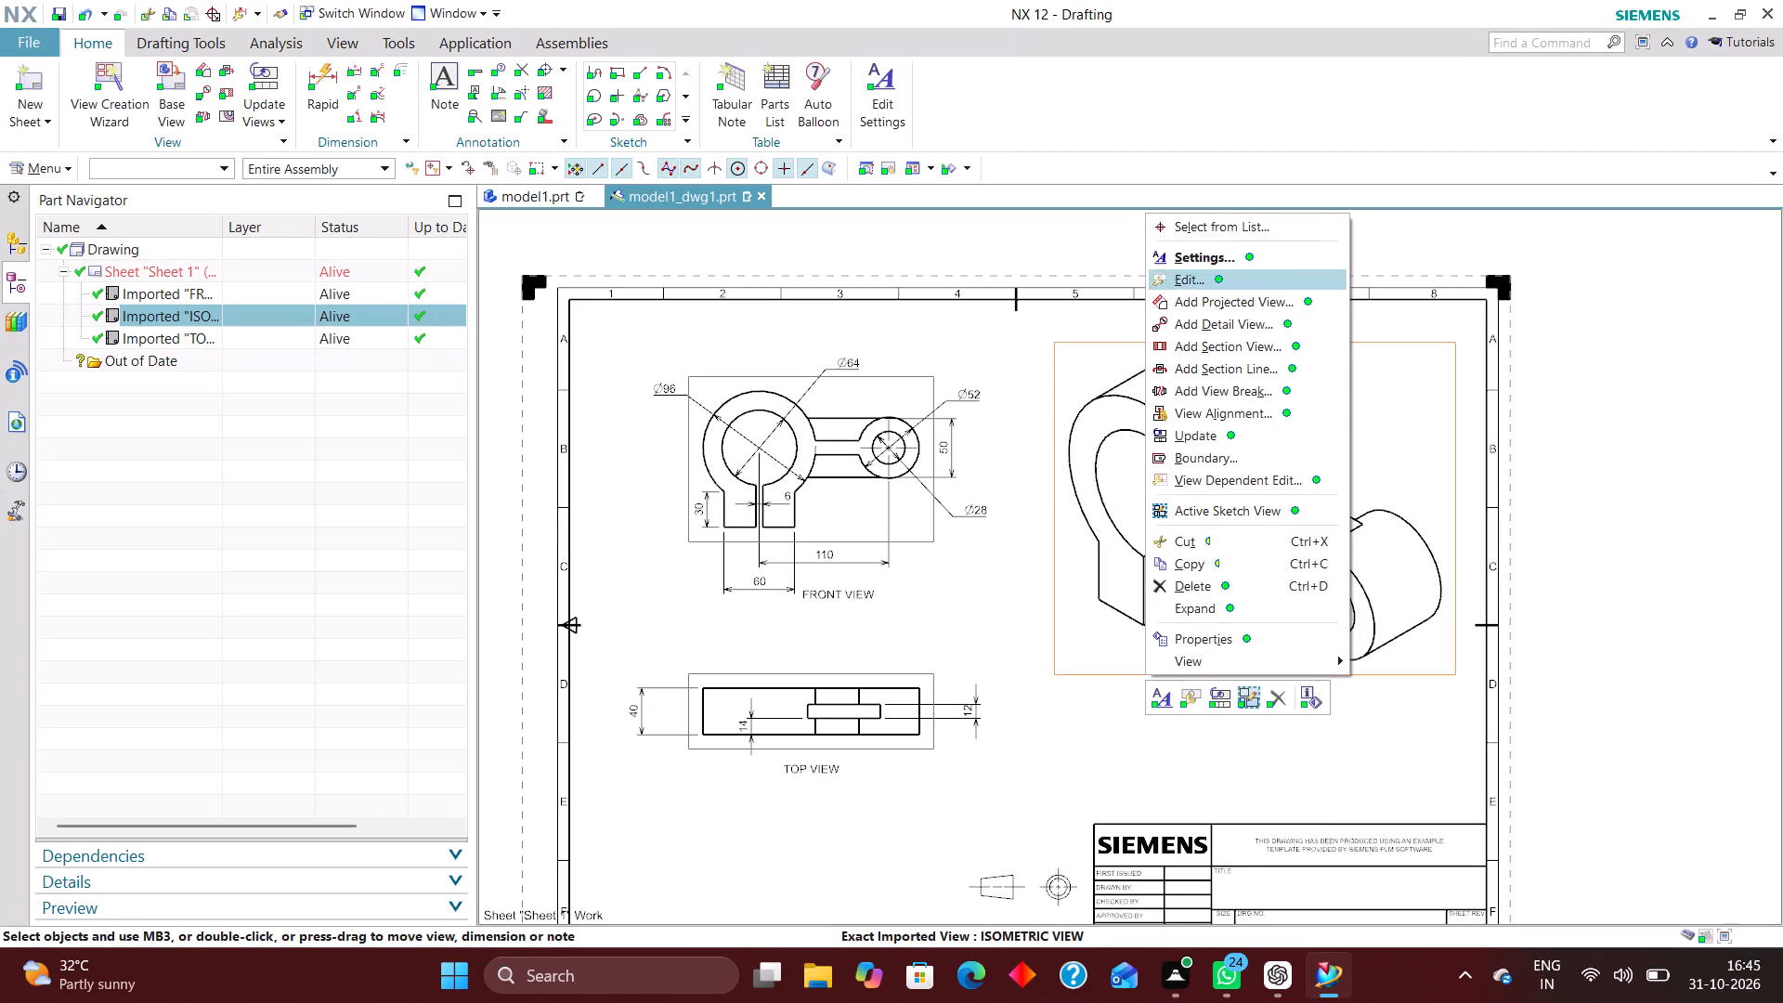
# Show the view scale in the isometric view's label with prefix "SCALE : " and set both character height factors to 1.
pyautogui.click(1261, 254)
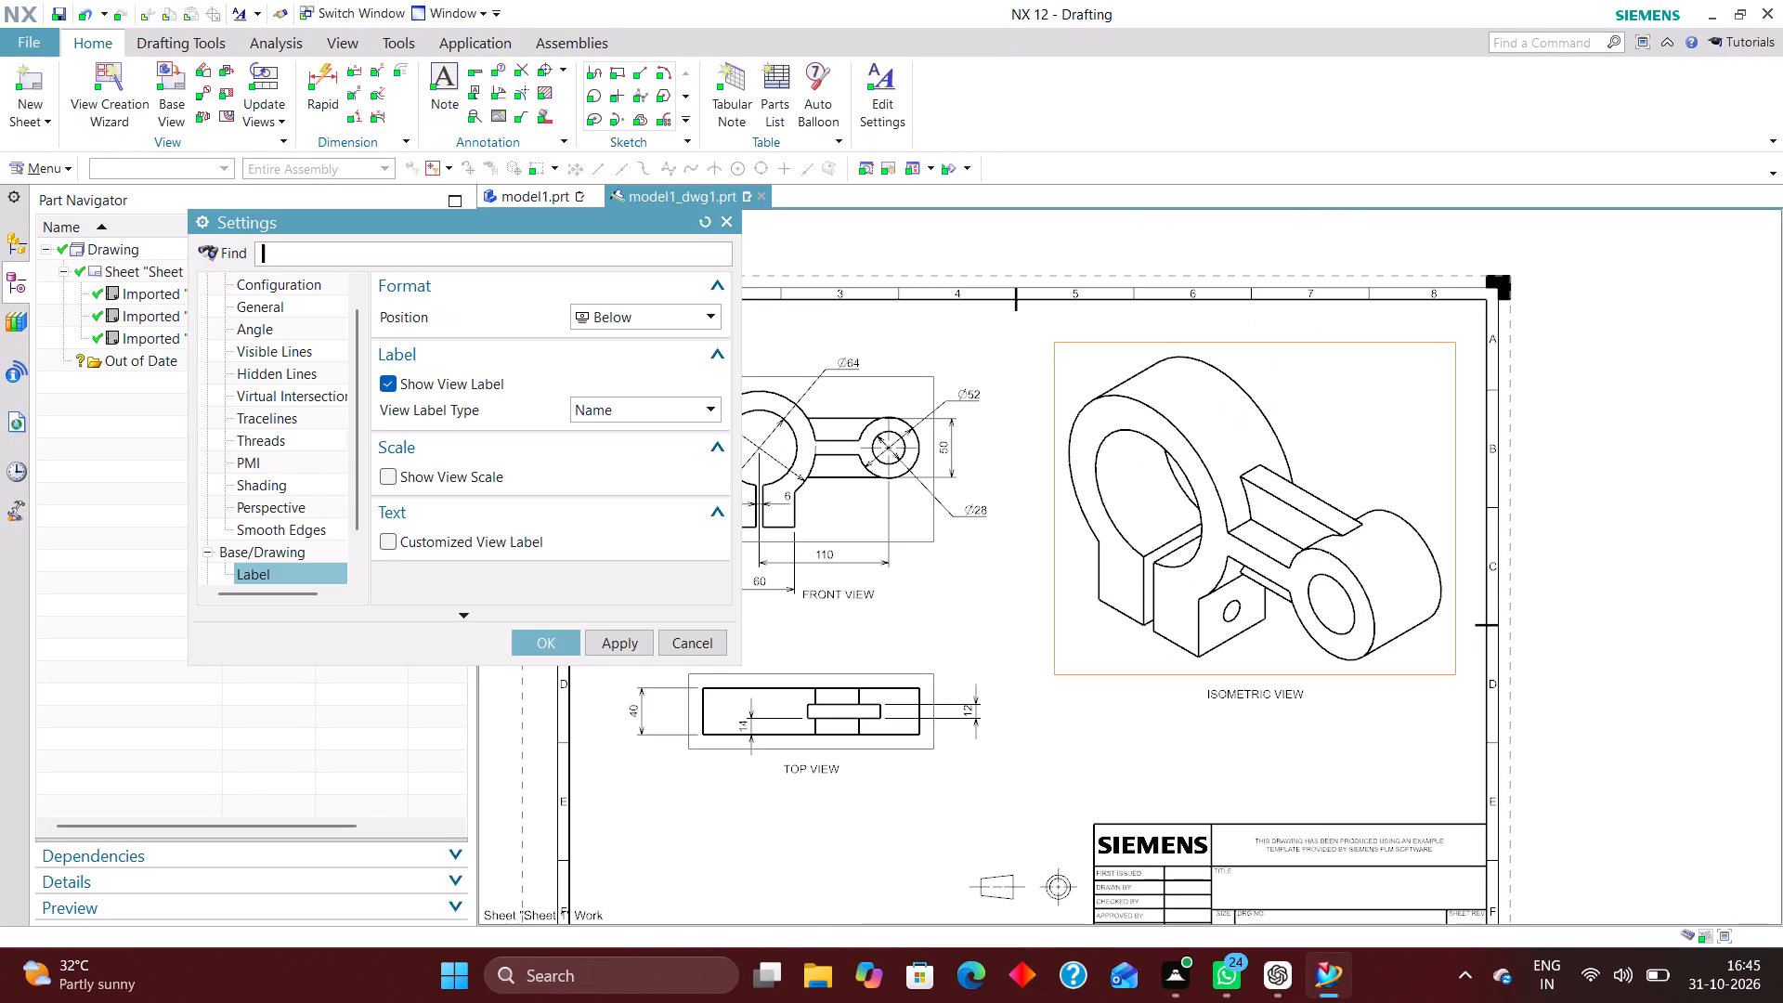
pyautogui.doubleClick(632, 409)
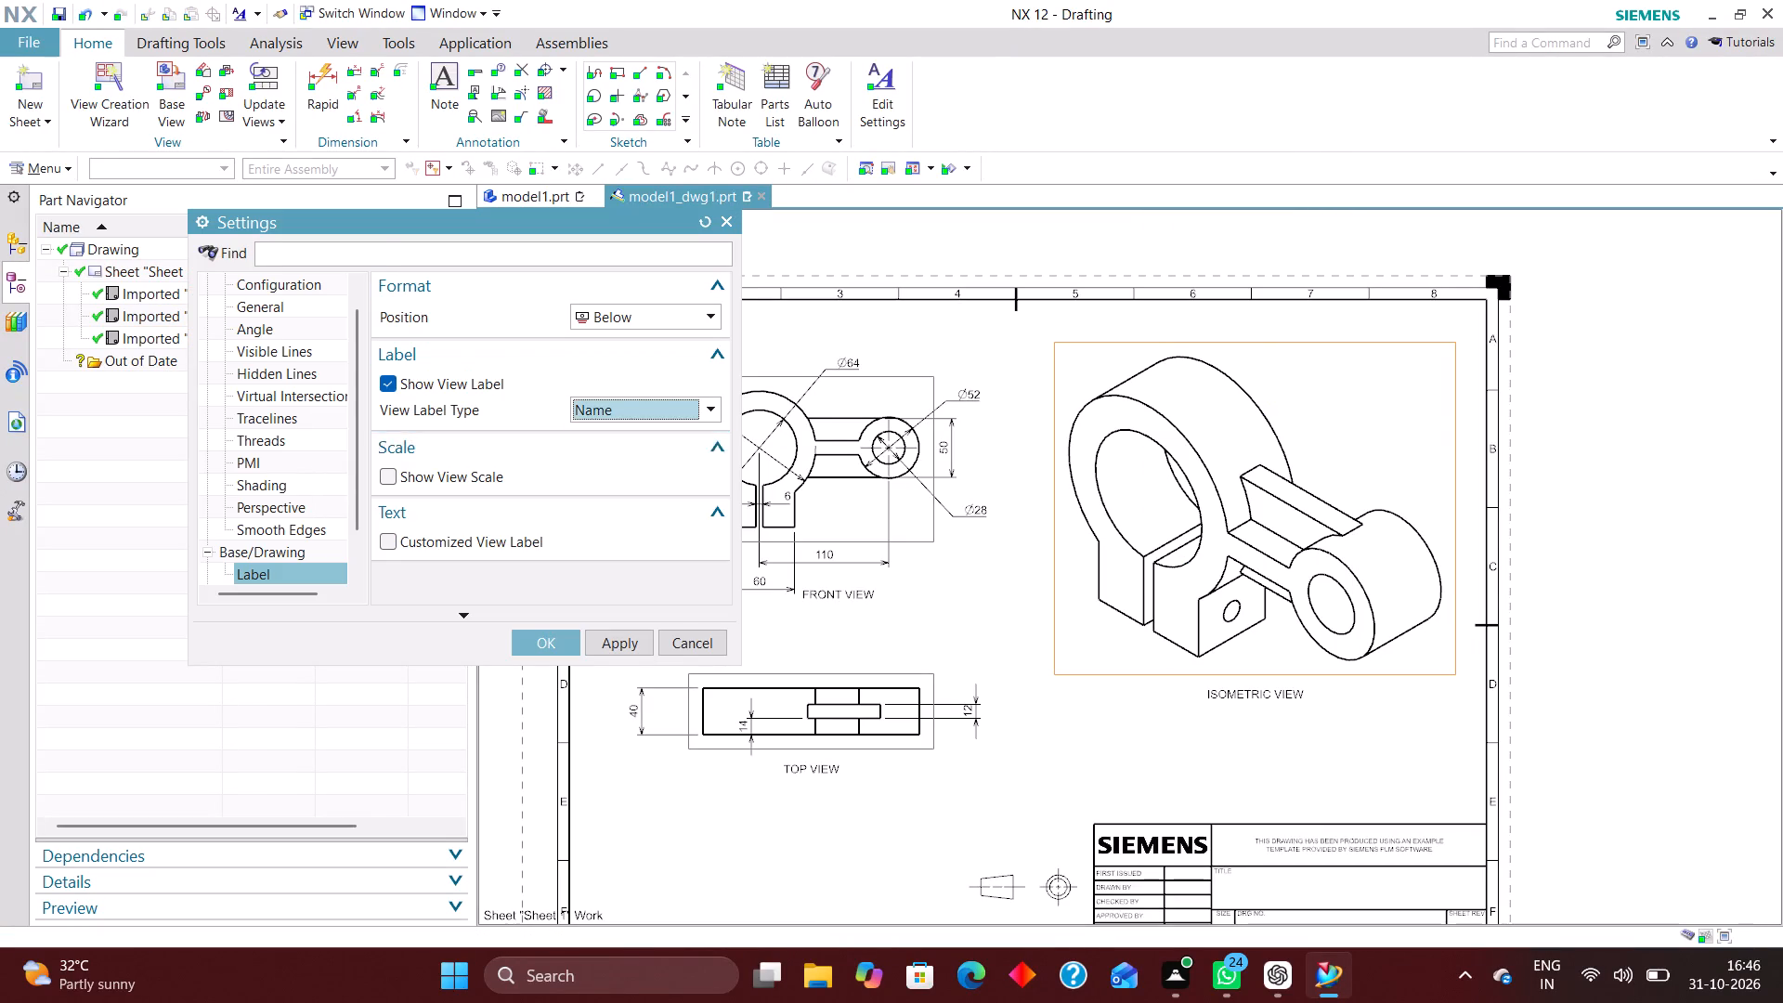
pyautogui.click(386, 475)
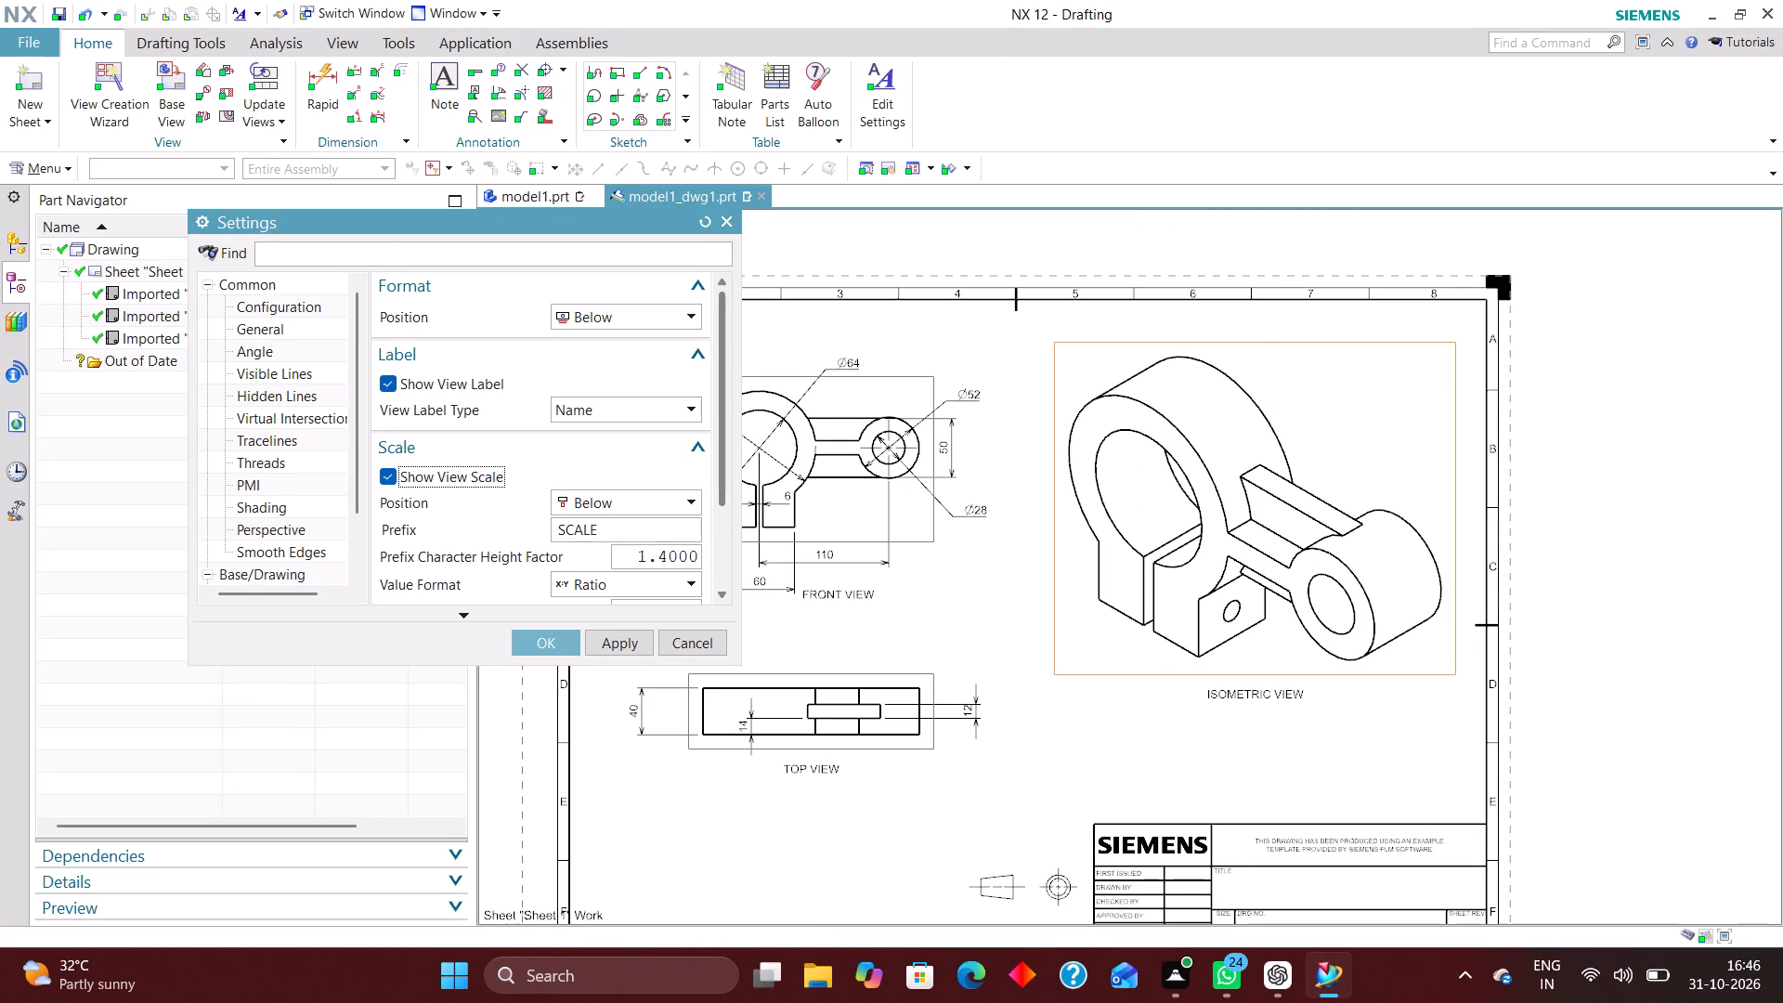
pyautogui.click(614, 528)
pyautogui.press('space')
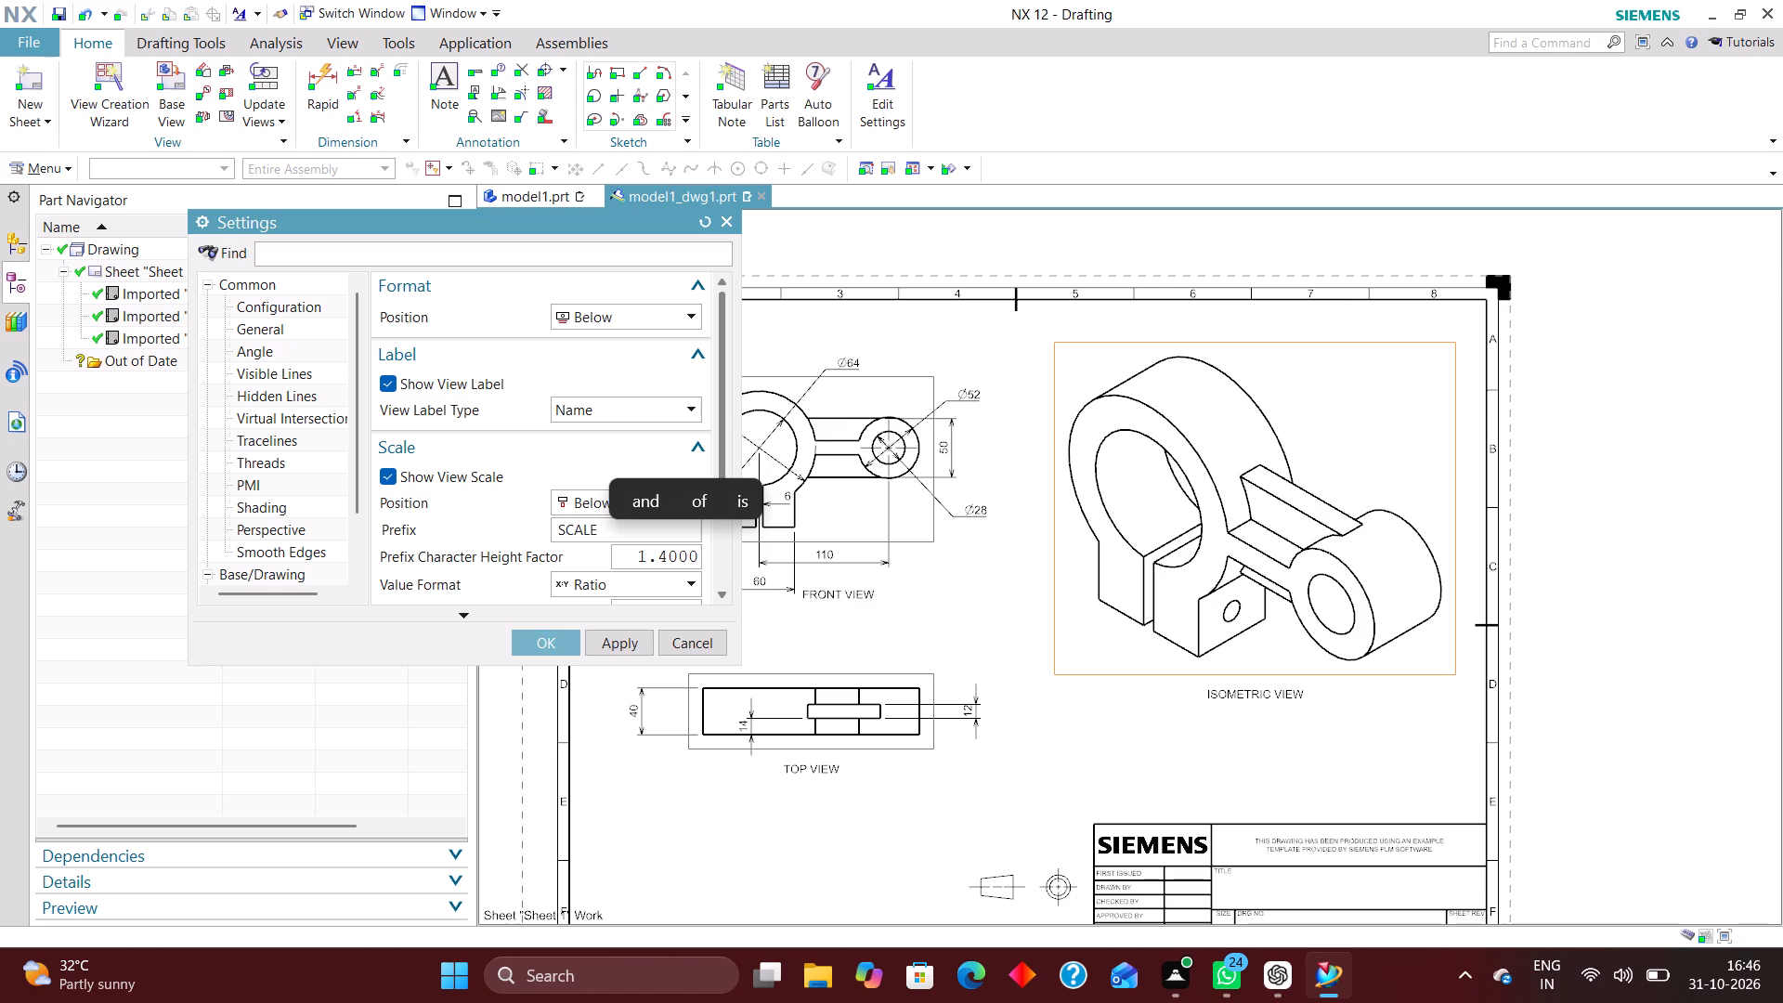
pyautogui.hotkey('shift', '?')
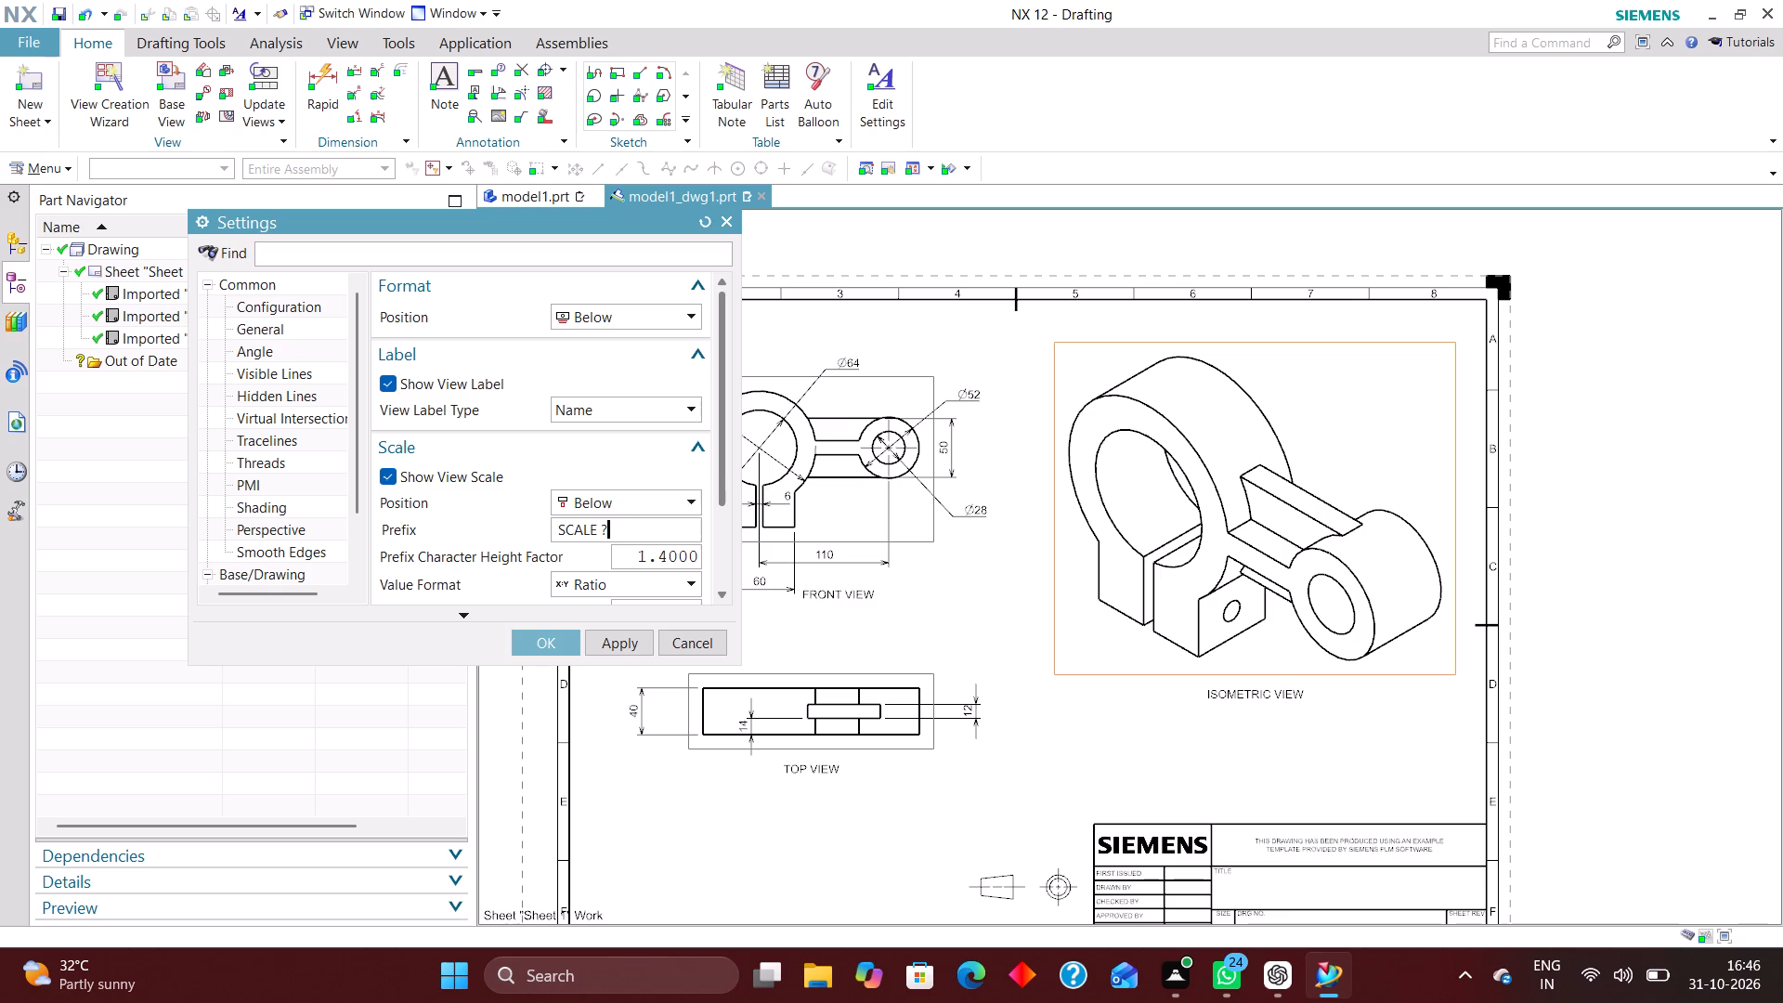
pyautogui.hotkey('shift', 'BackSpace')
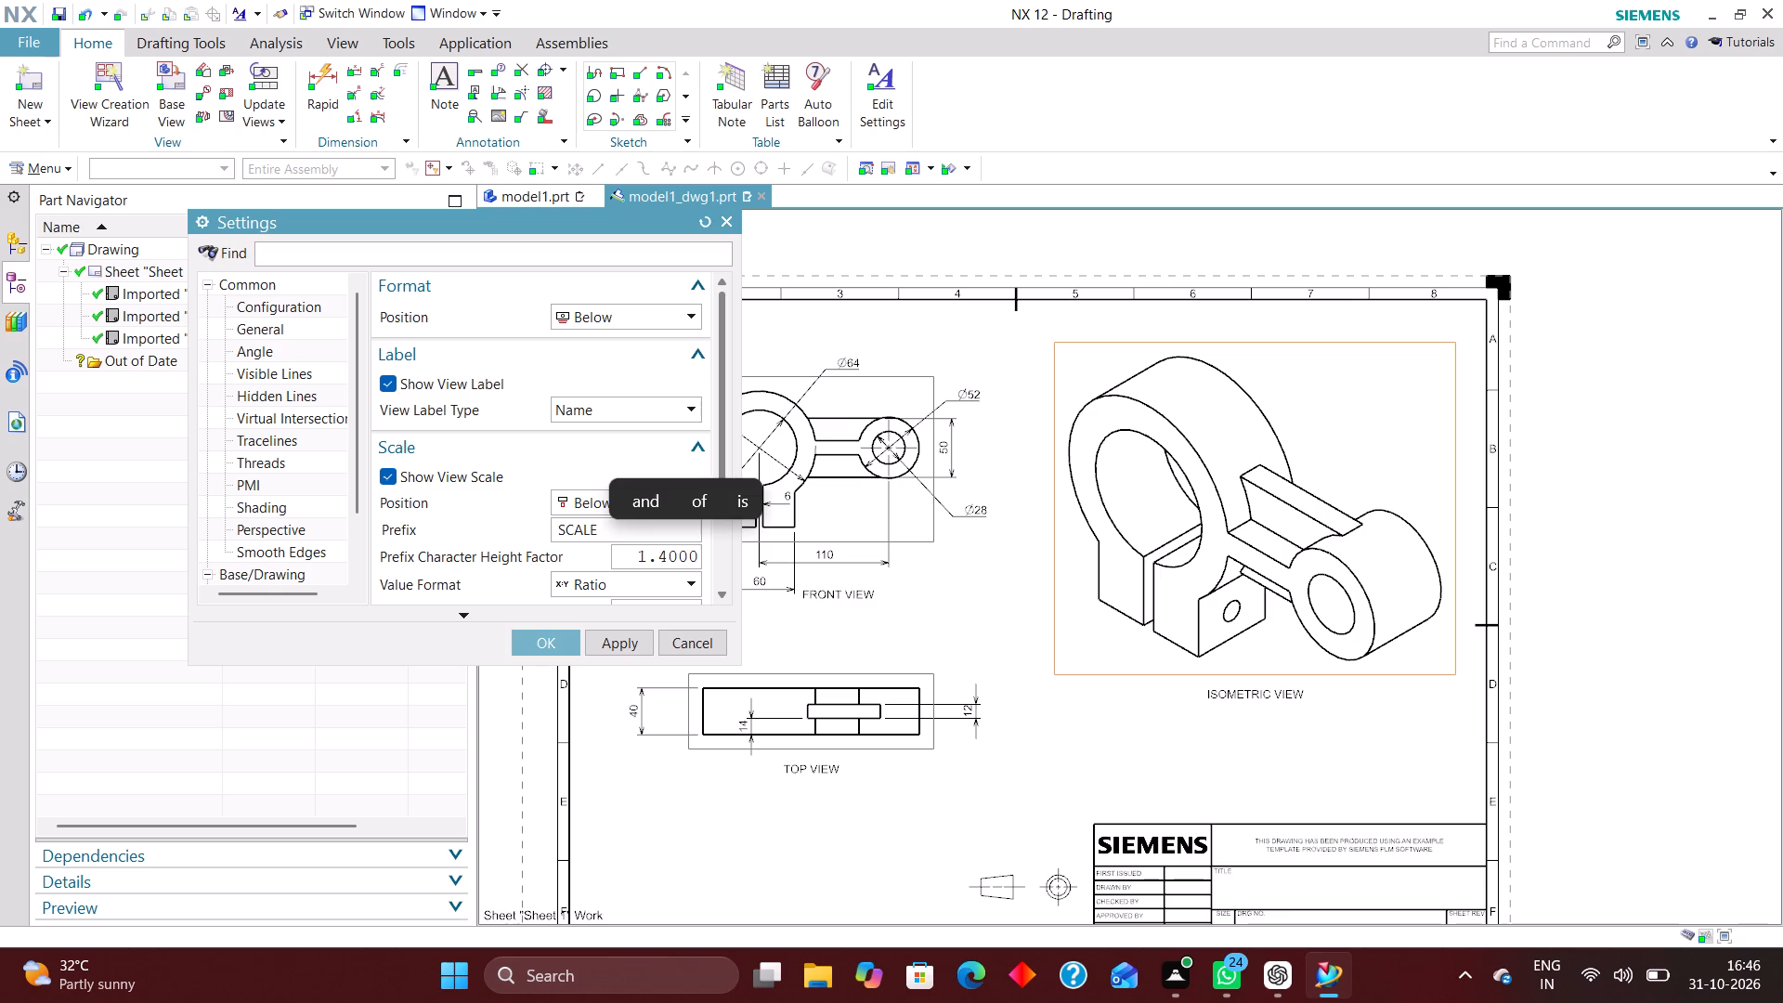
pyautogui.write(':')
pyautogui.press('space')
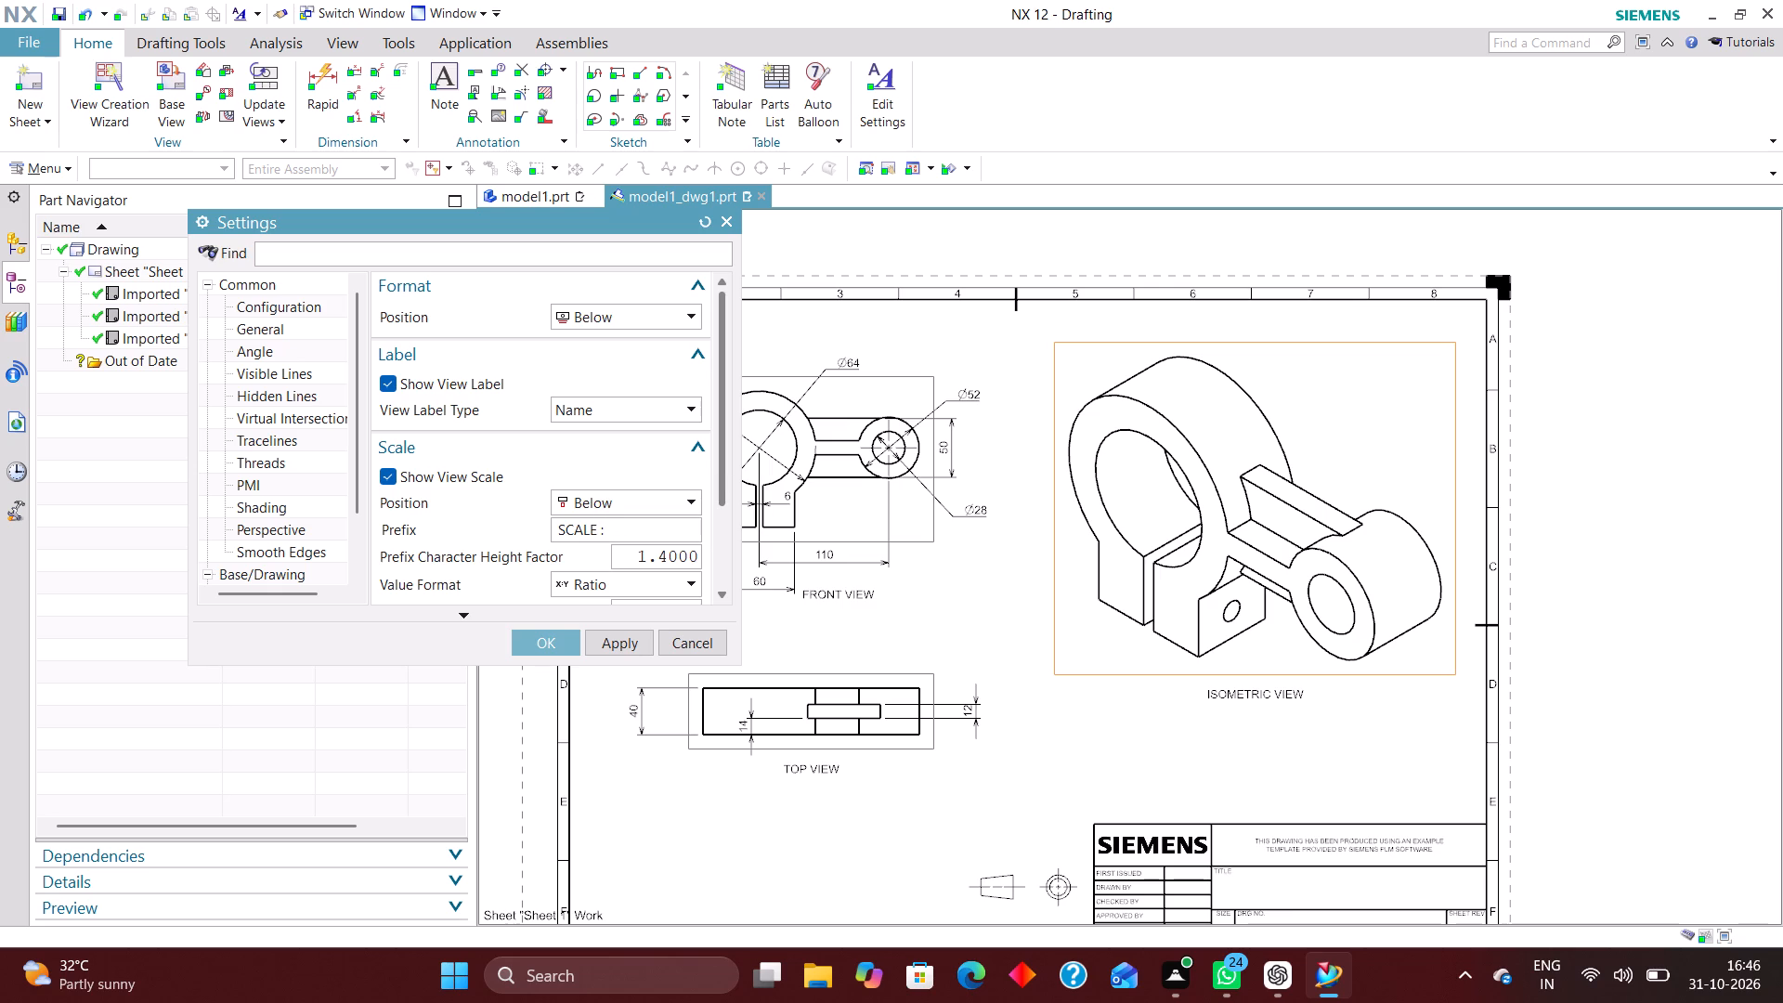
pyautogui.scroll(-3, 629, 511)
pyautogui.moveTo(627, 439); pyautogui.dragTo(665, 436)
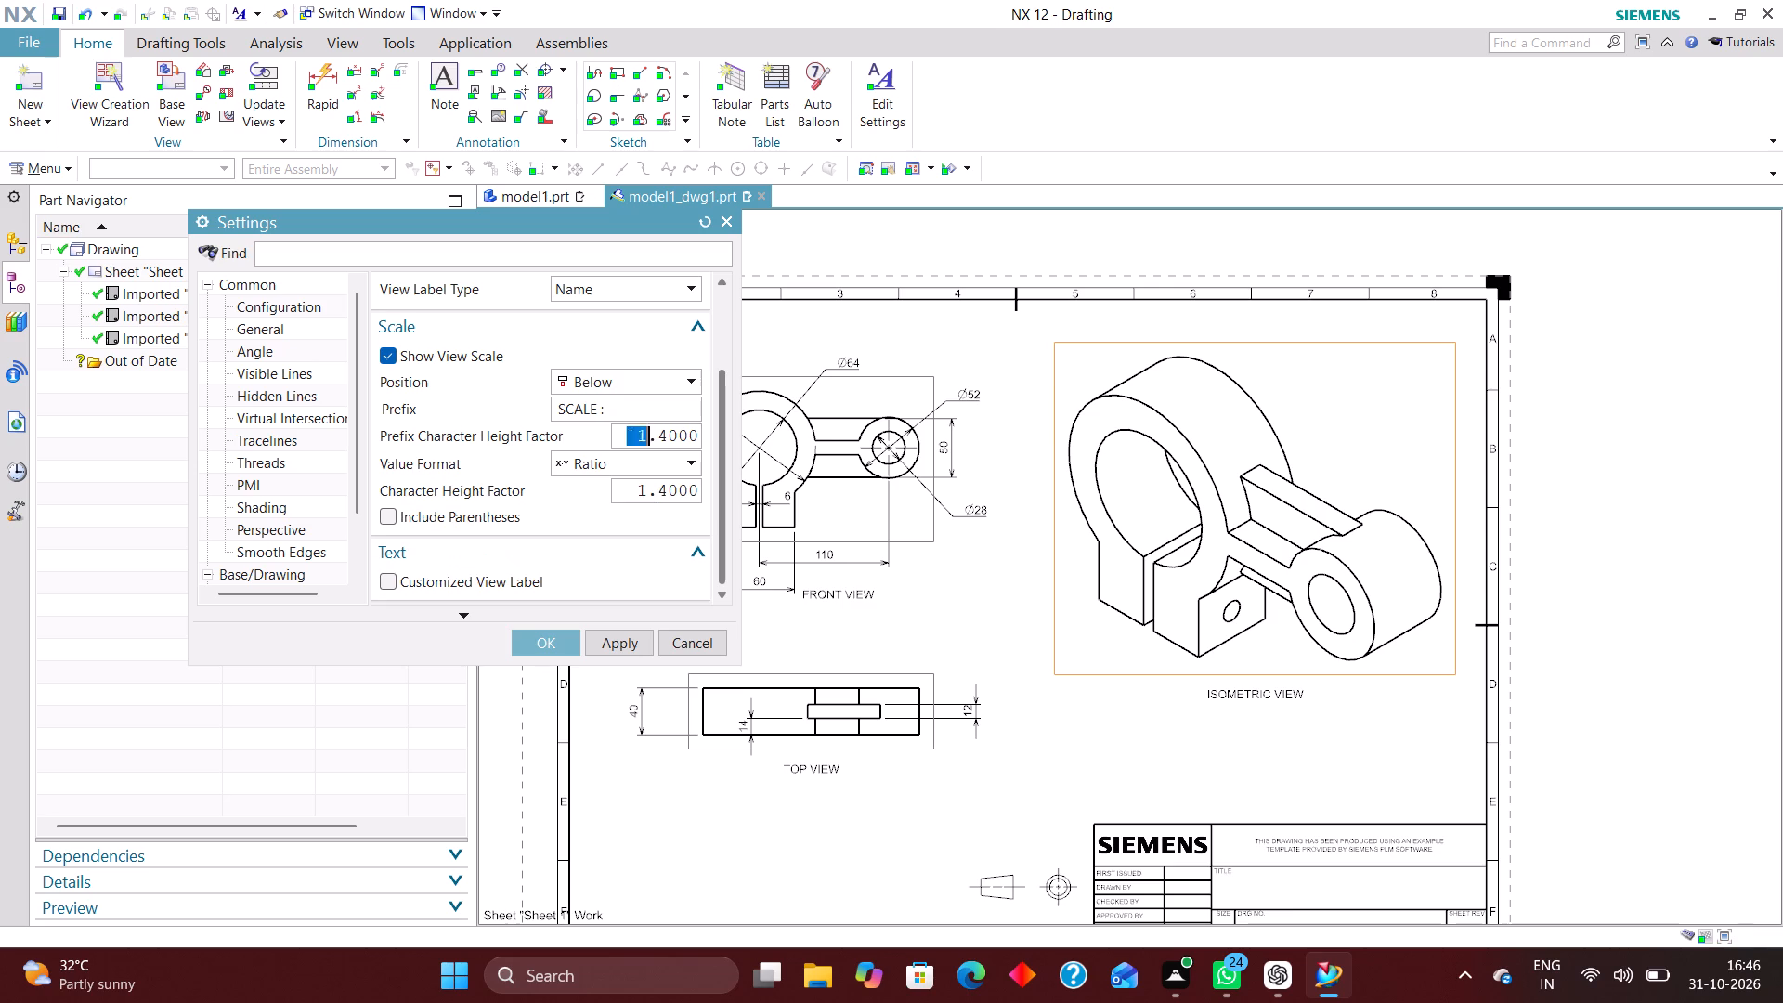
pyautogui.moveTo(665, 436); pyautogui.dragTo(1120, 442)
pyautogui.press('1')
pyautogui.moveTo(634, 489); pyautogui.dragTo(803, 498)
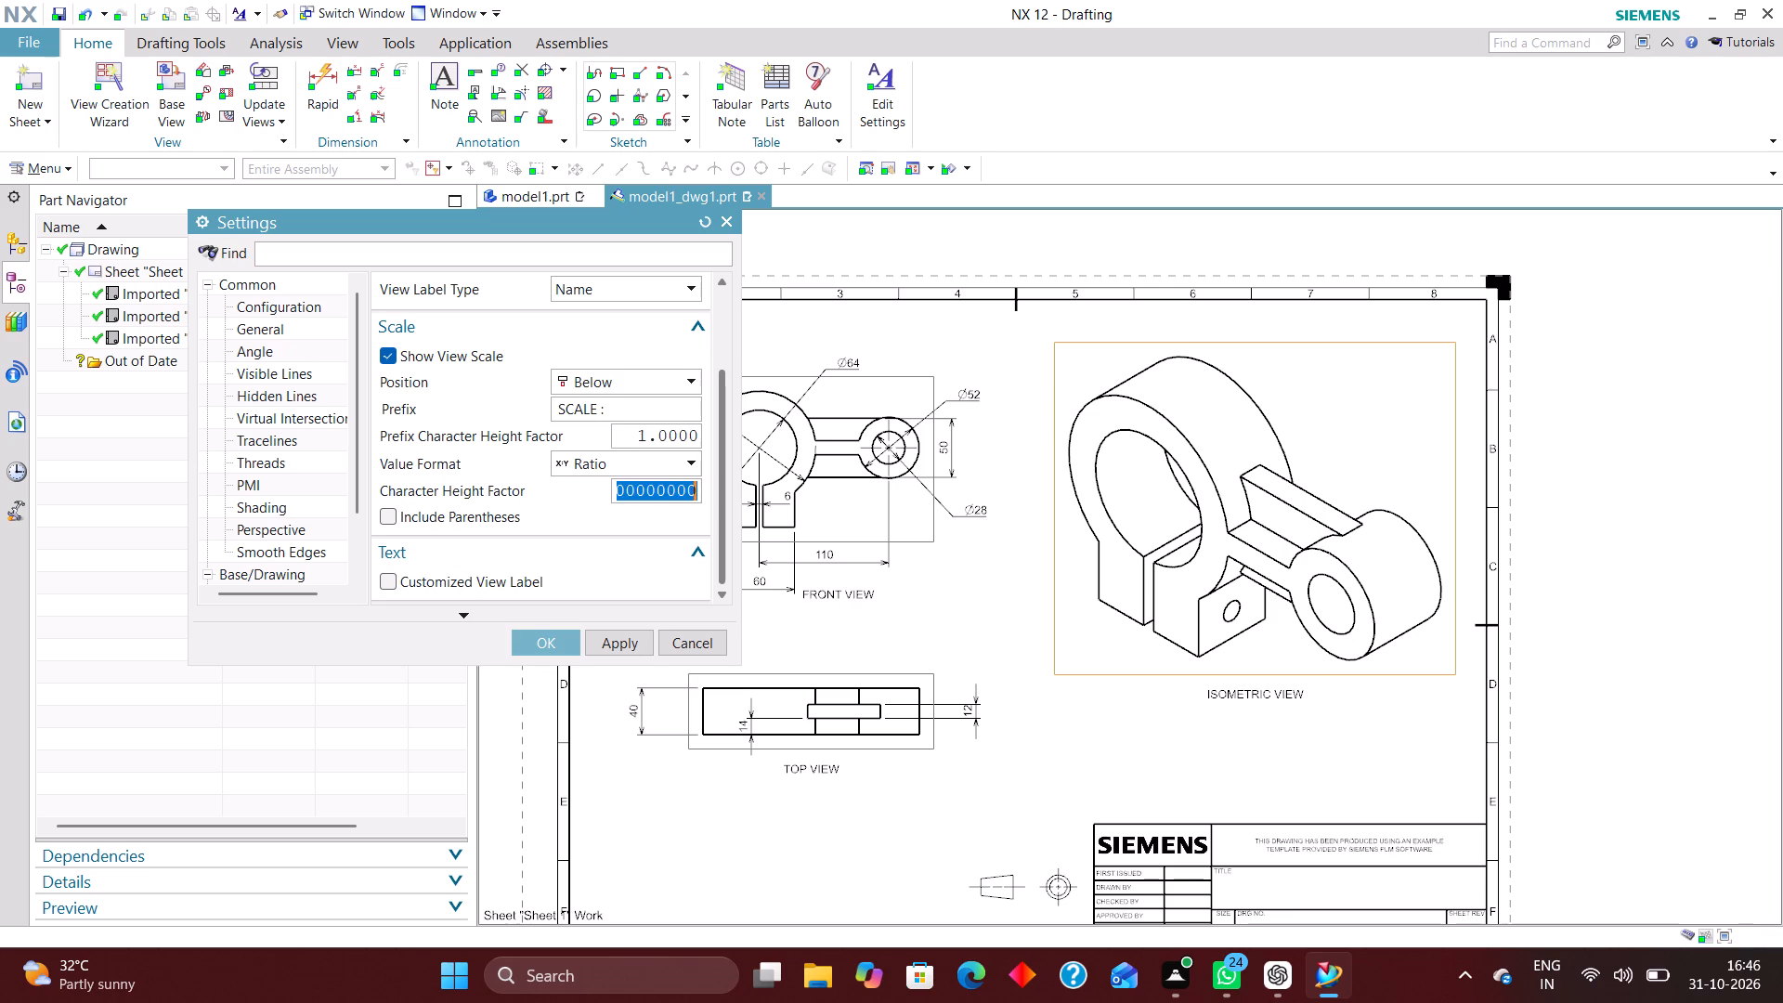
pyautogui.moveTo(803, 498); pyautogui.dragTo(762, 495)
pyautogui.press('1')
pyautogui.click(553, 640)
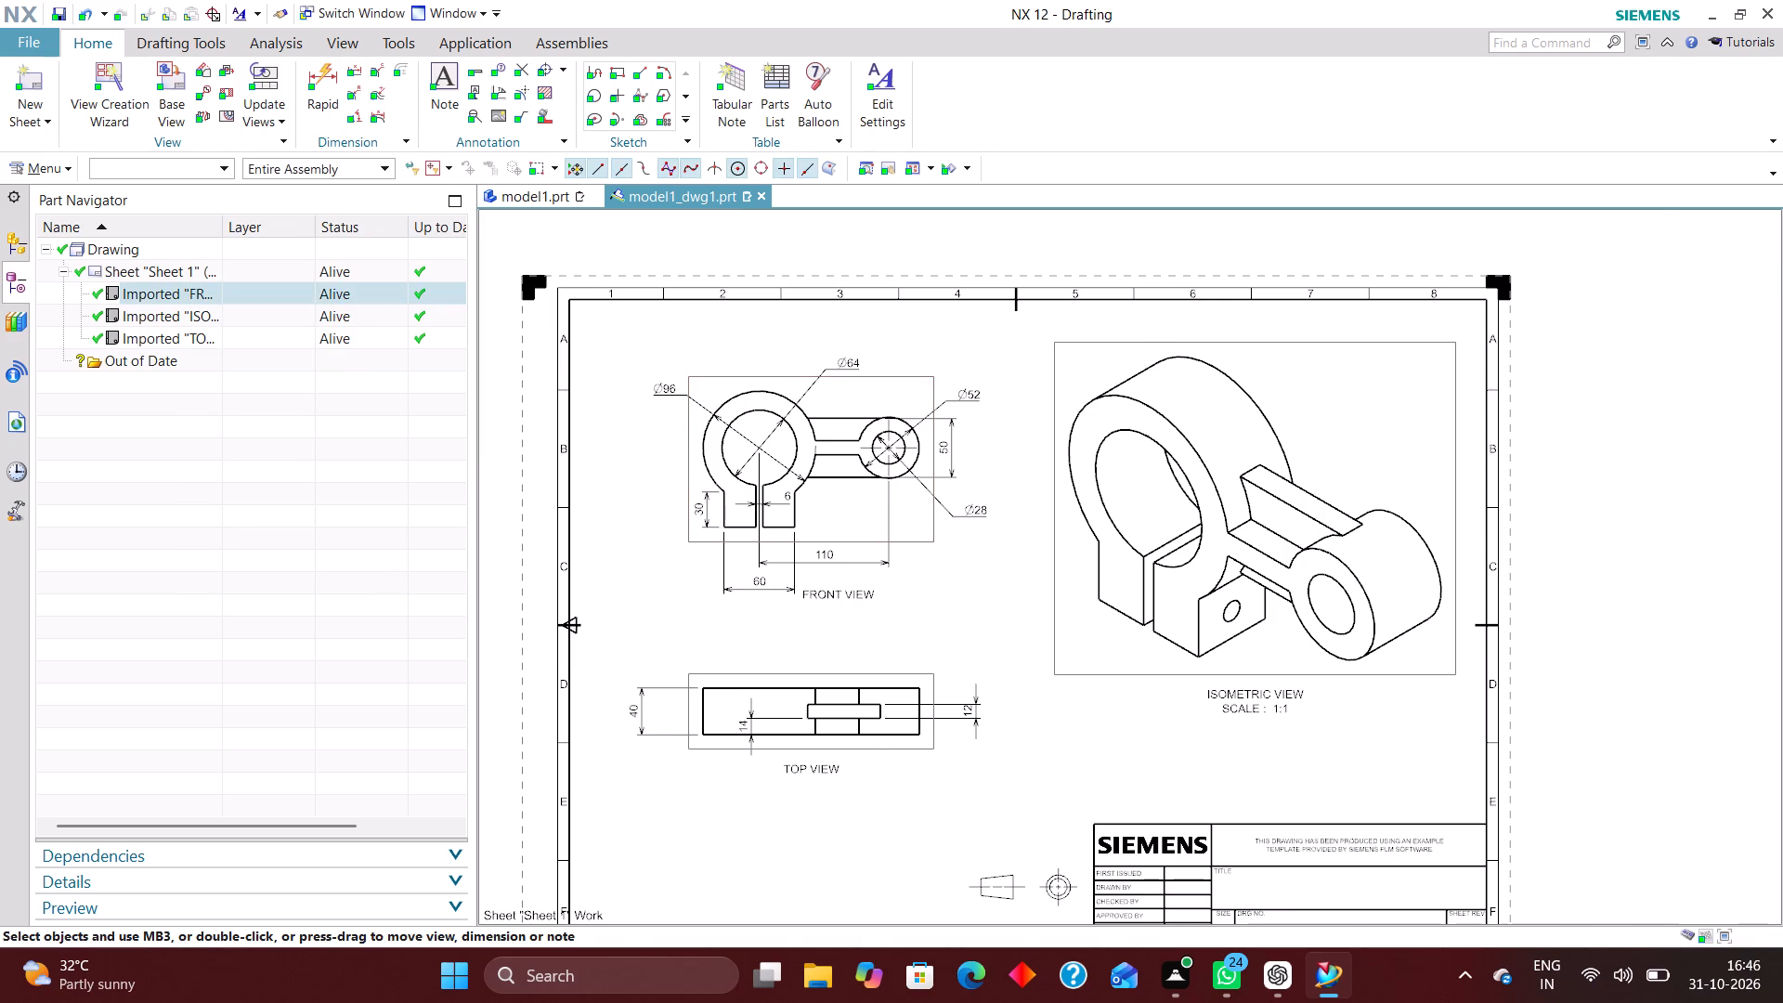
# Show the view scale in the Front view's label with prefix "SCALE : " and set both character height factors to 1.
pyautogui.scroll(1, 899, 555)
pyautogui.rightClick(918, 537)
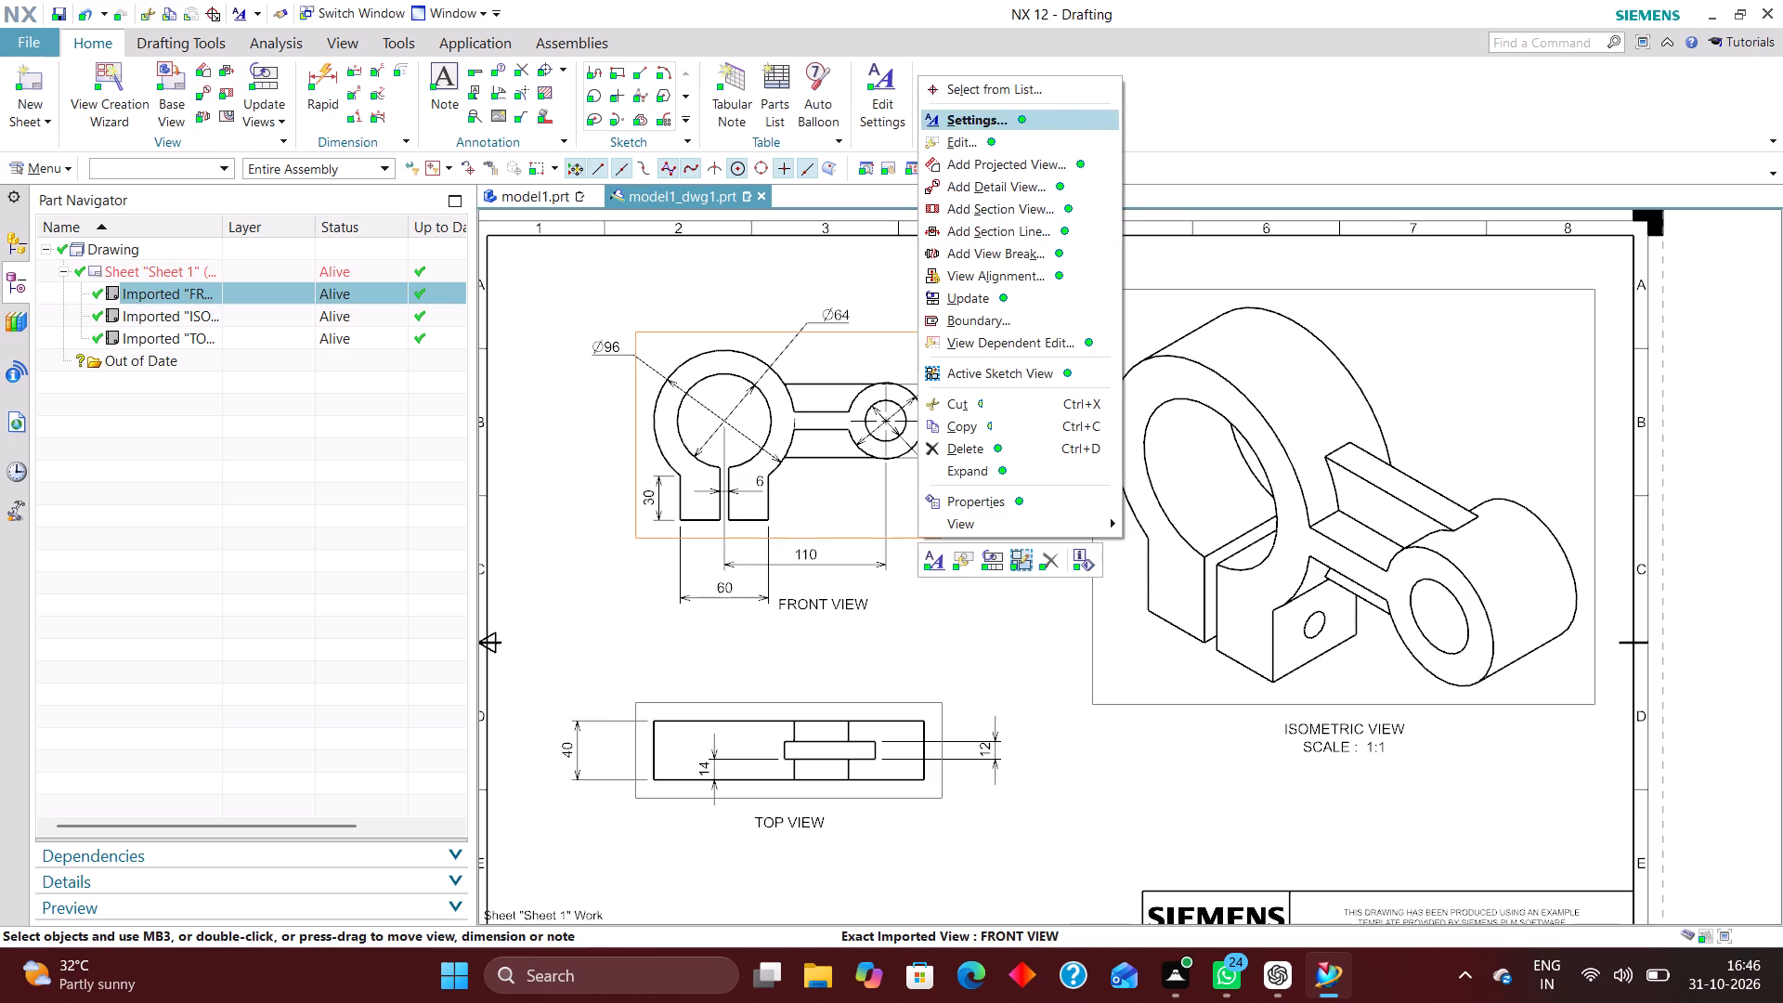
pyautogui.click(991, 118)
pyautogui.click(383, 476)
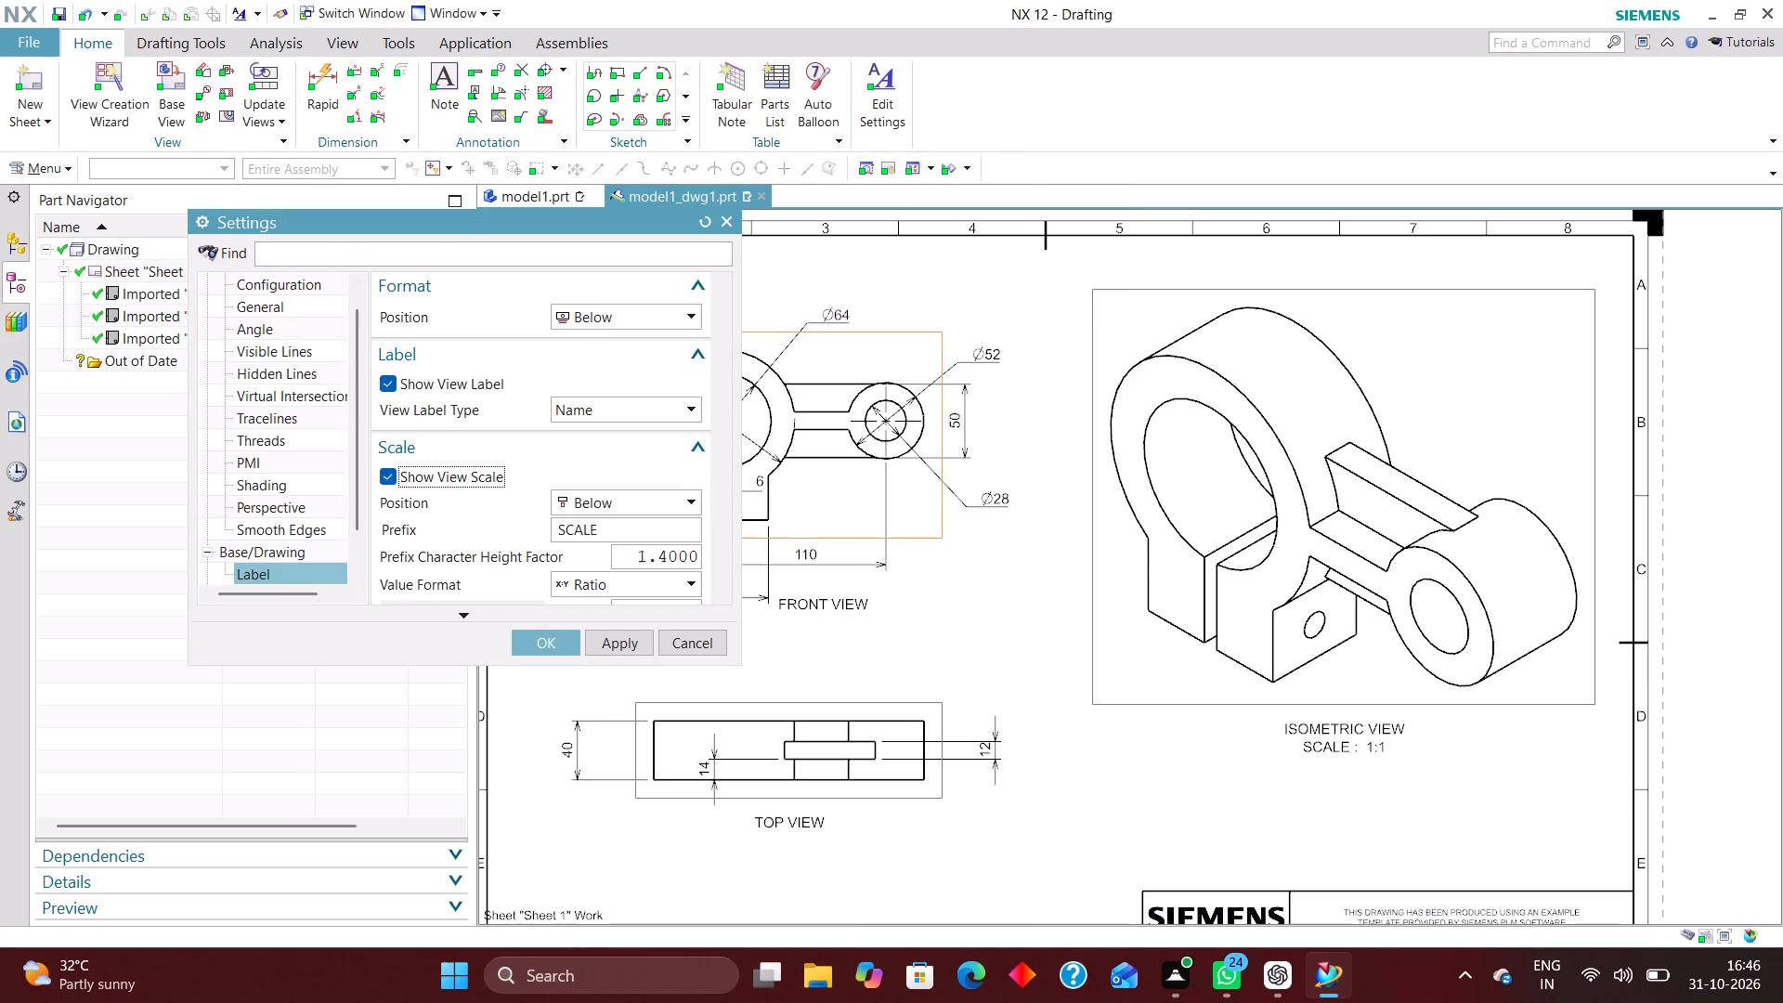
pyautogui.click(618, 534)
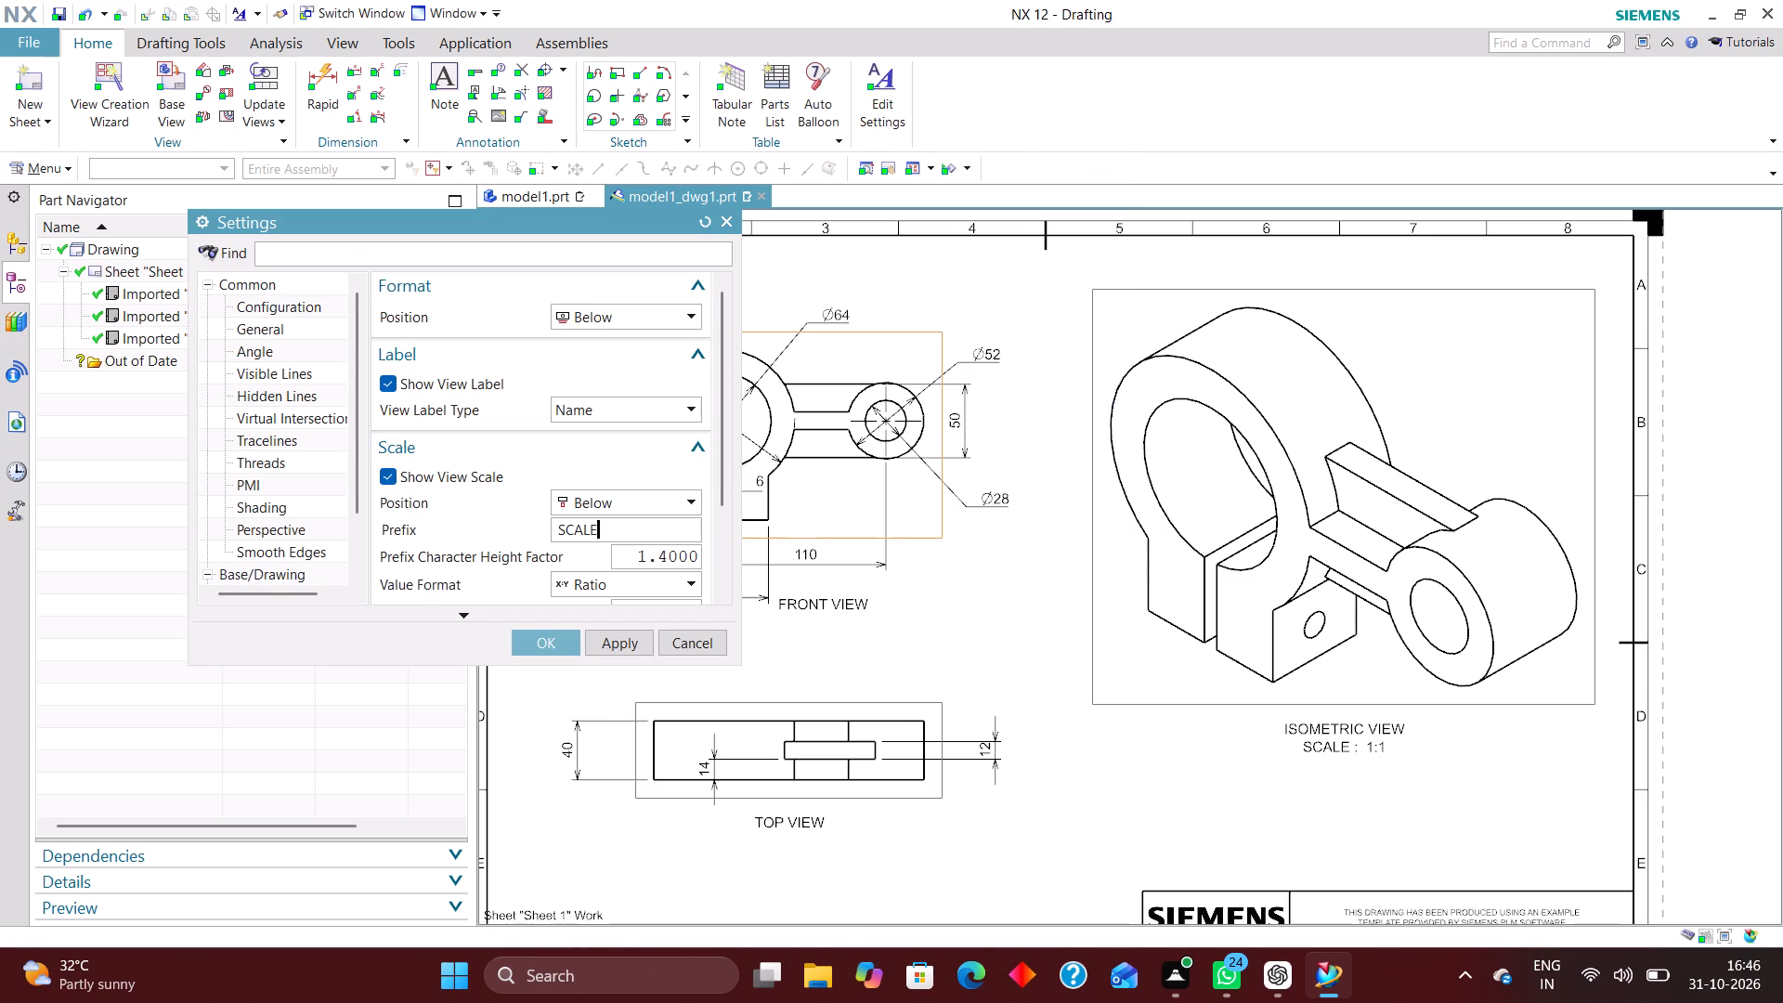
pyautogui.press('space')
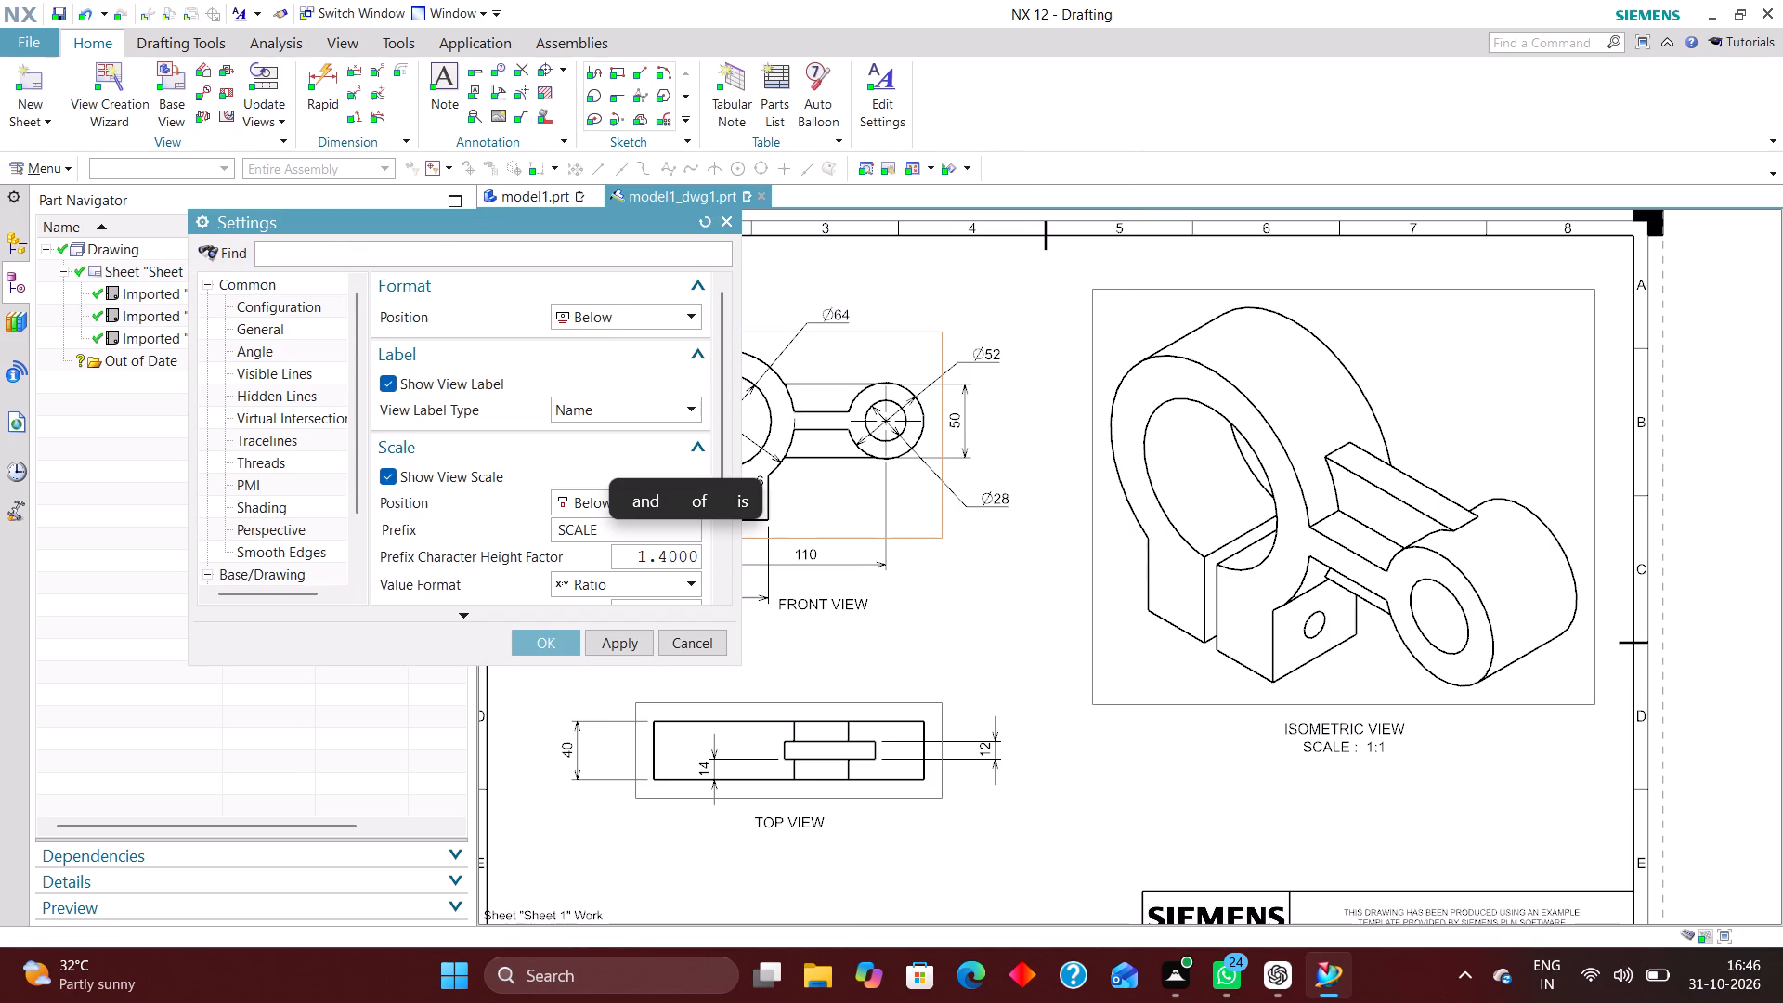
pyautogui.write(':')
pyautogui.press('space')
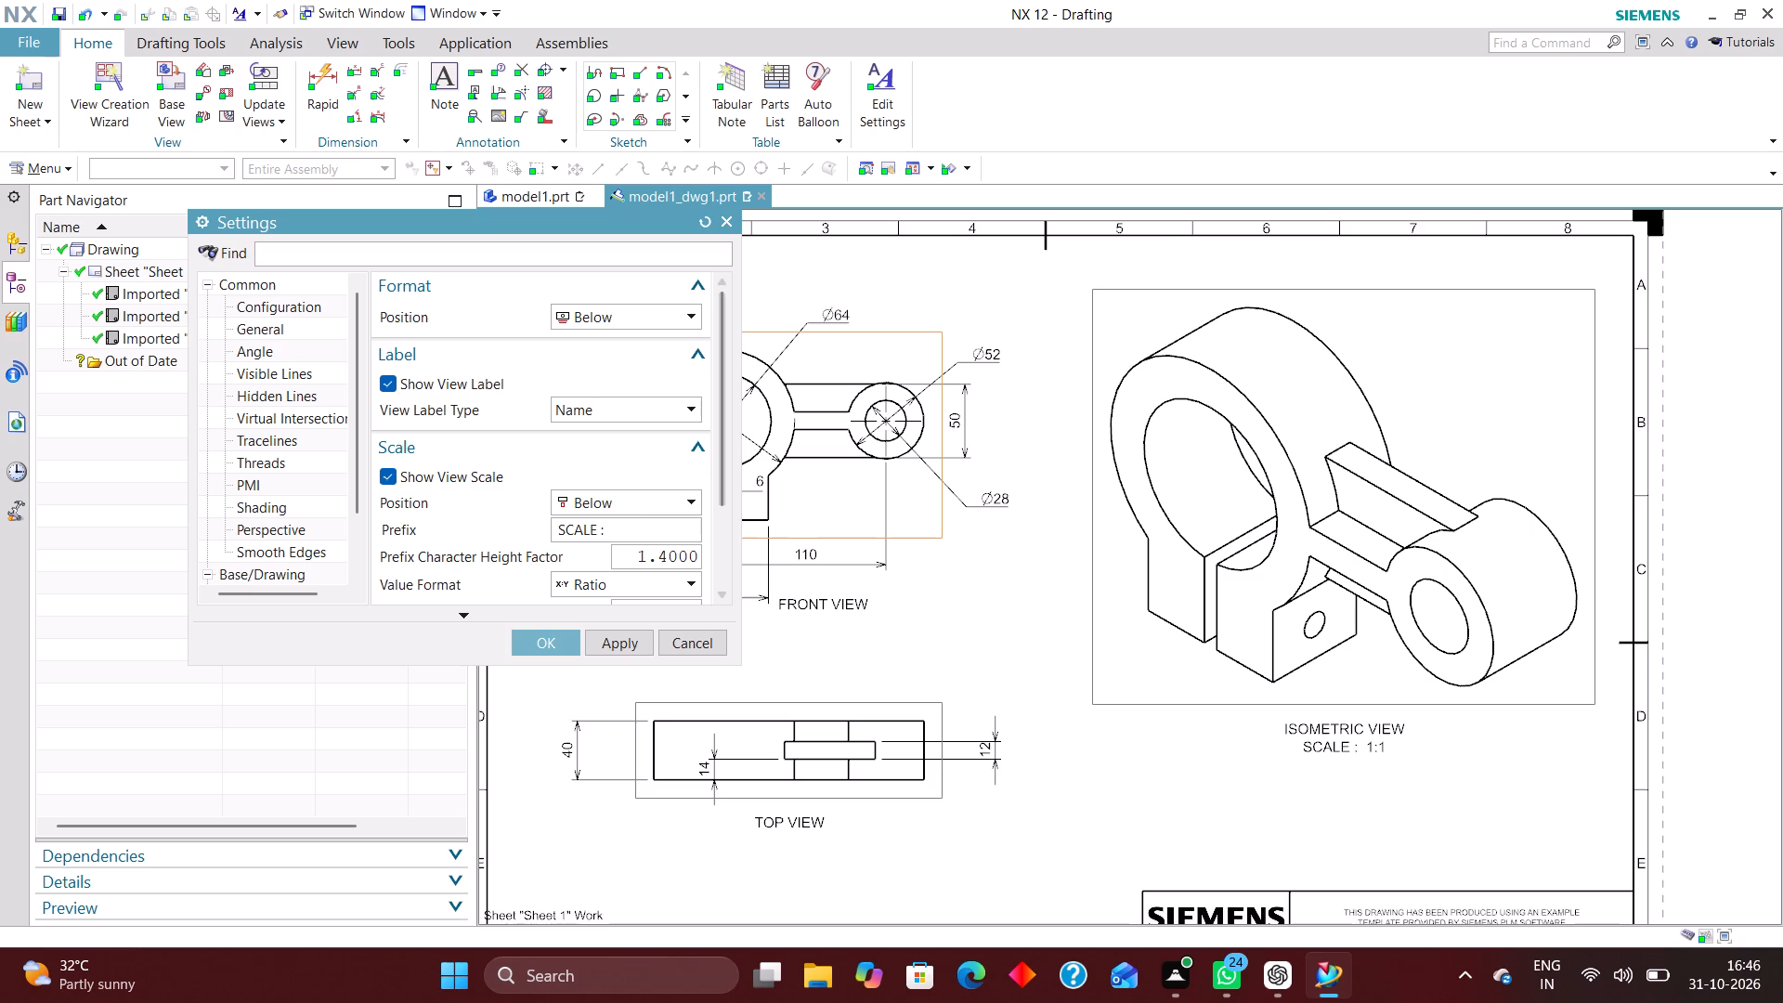
pyautogui.moveTo(628, 557); pyautogui.dragTo(743, 576)
pyautogui.press('1')
pyautogui.press('Return')
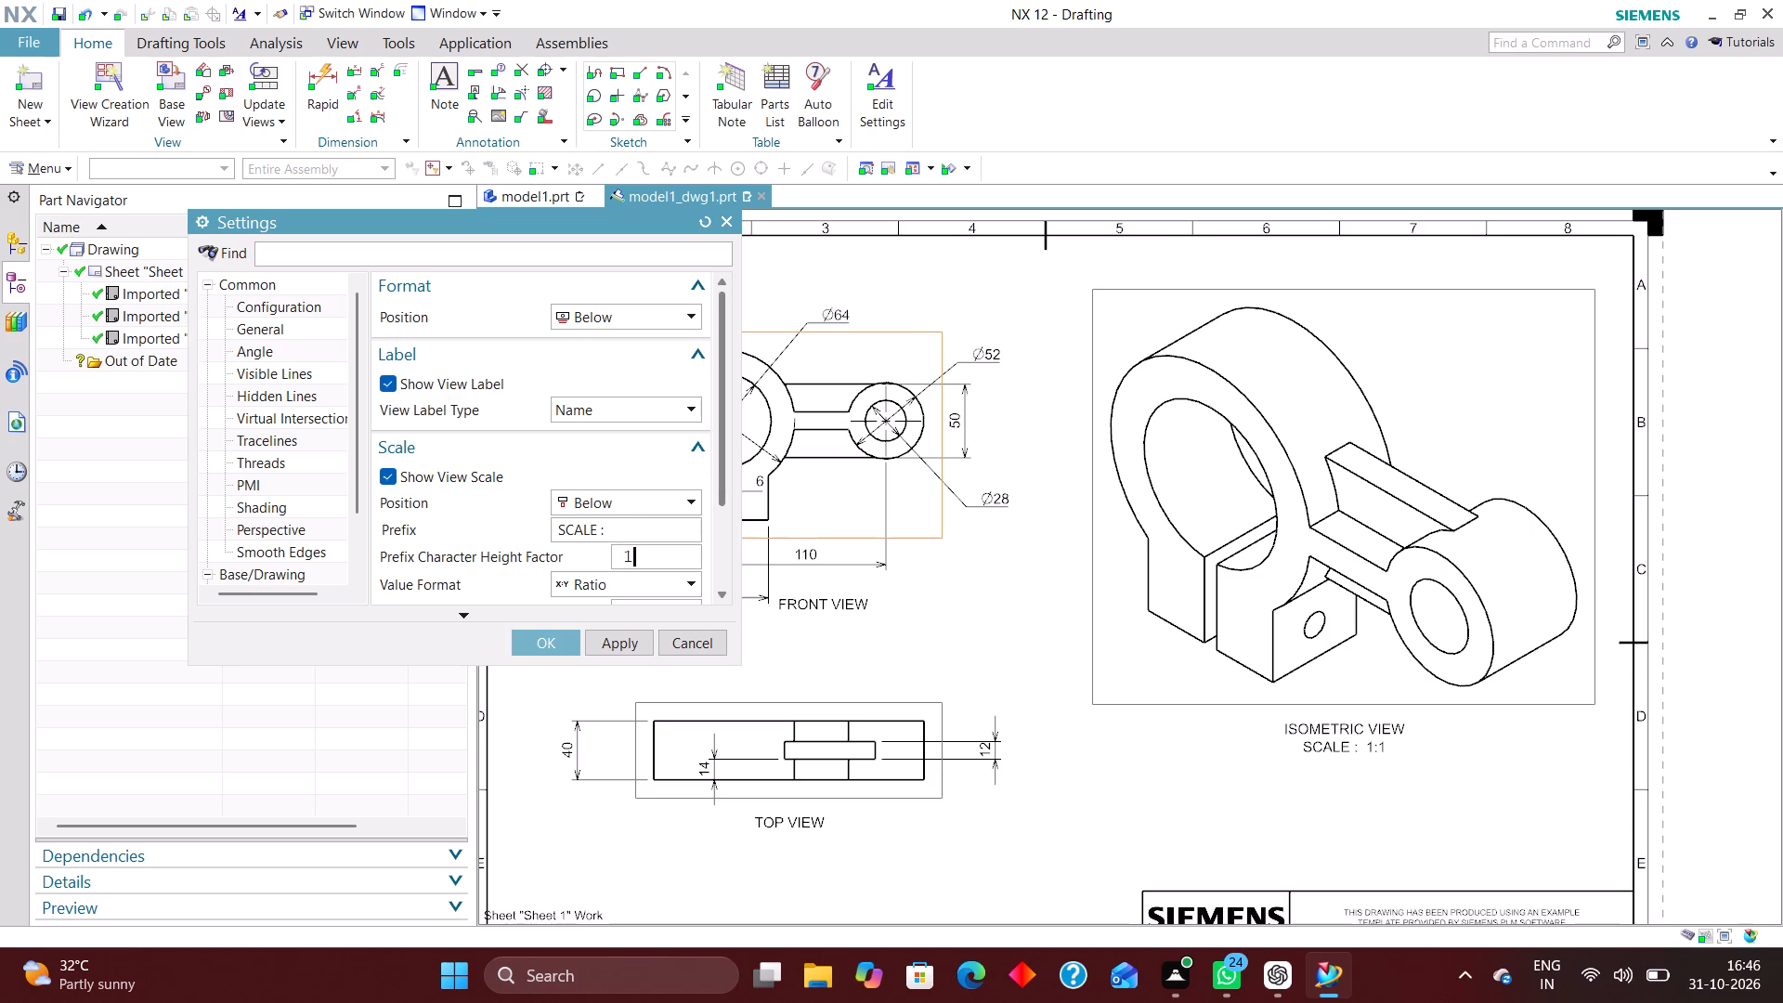
pyautogui.scroll(-4, 650, 380)
pyautogui.moveTo(627, 484); pyautogui.dragTo(745, 497)
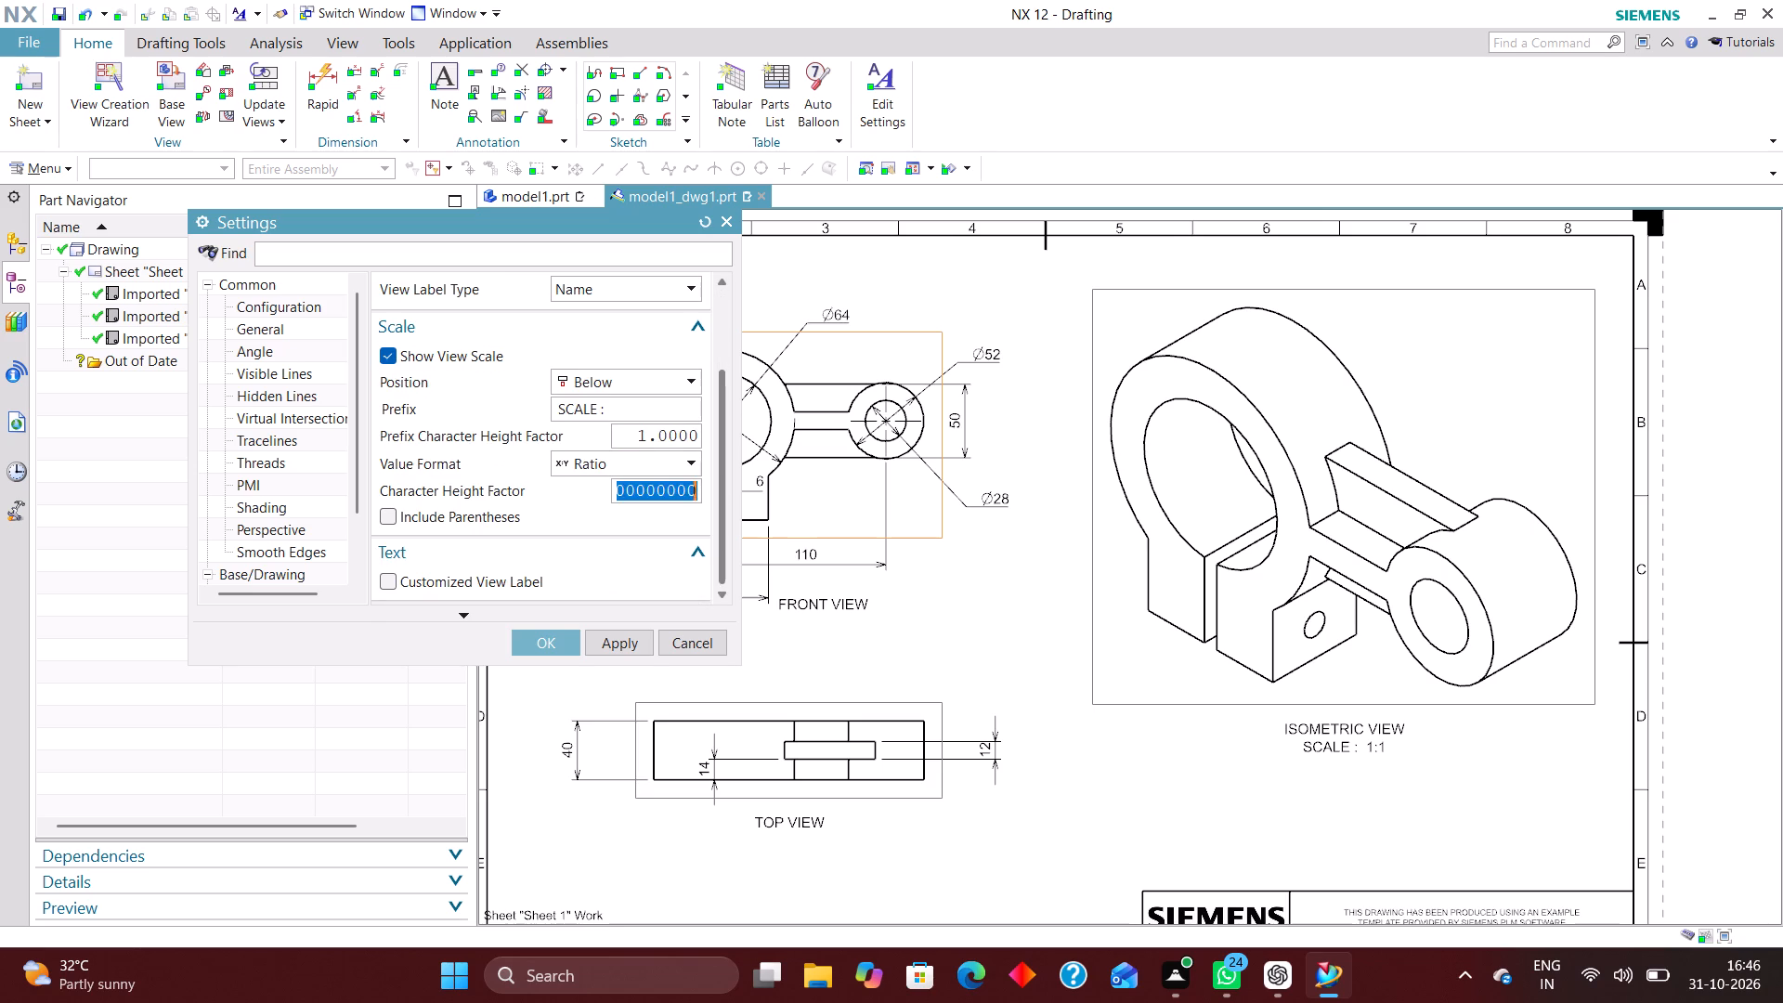
pyautogui.press('1')
pyautogui.press('Return')
pyautogui.scroll(-6, 619, 439)
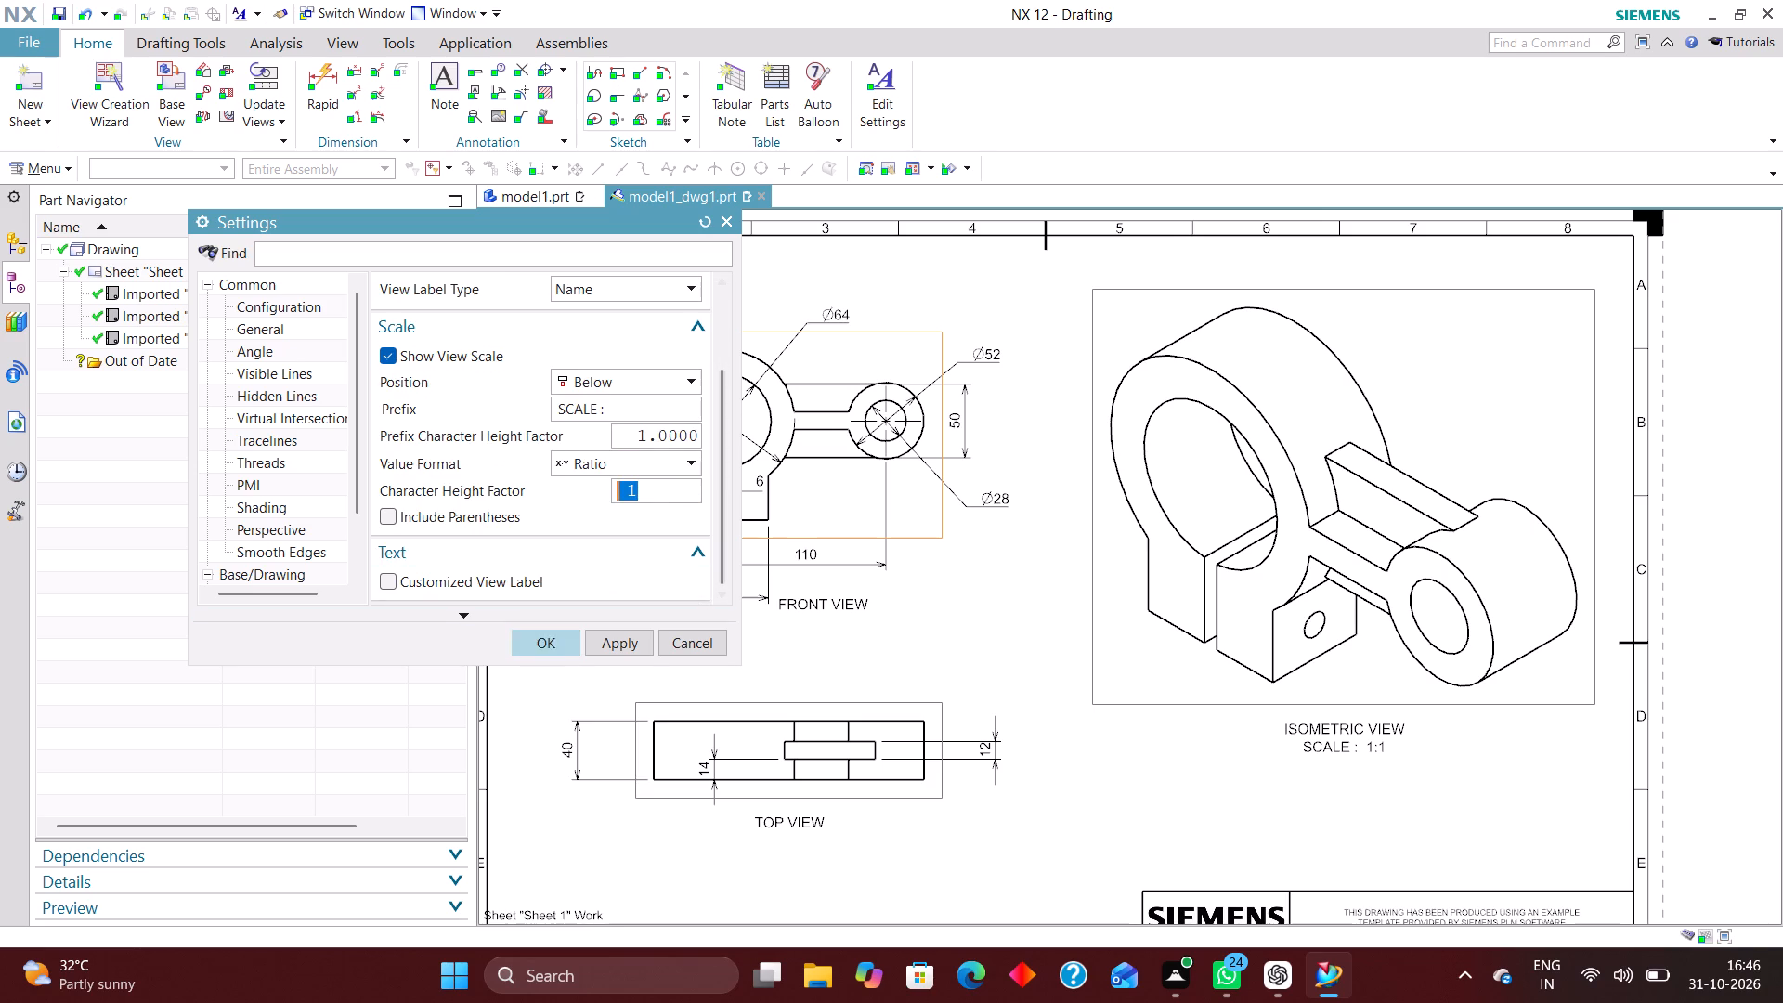
pyautogui.click(547, 636)
# Show the view scale in the Top view's label with prefix "SCALE : " and set both character height factors to 1.
pyautogui.scroll(-1, 806, 701)
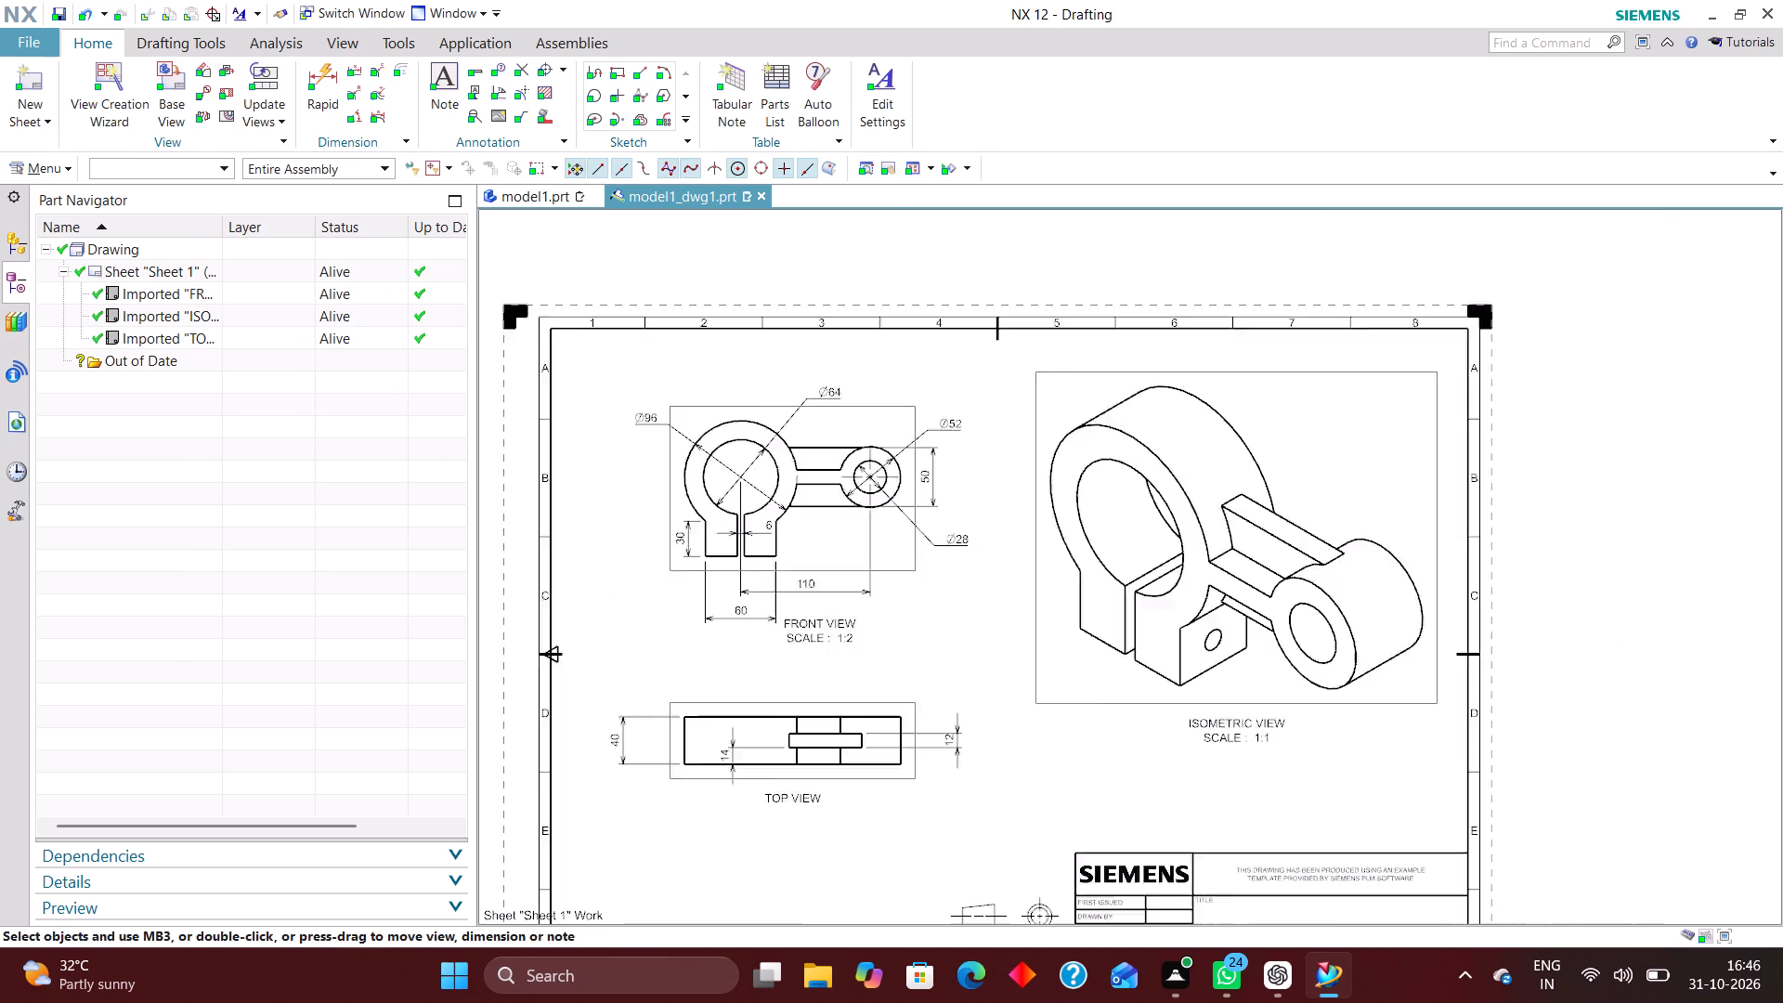
pyautogui.scroll(-1, 806, 702)
pyautogui.scroll(4, 800, 763)
pyautogui.scroll(-3, 801, 650)
pyautogui.scroll(4, 774, 764)
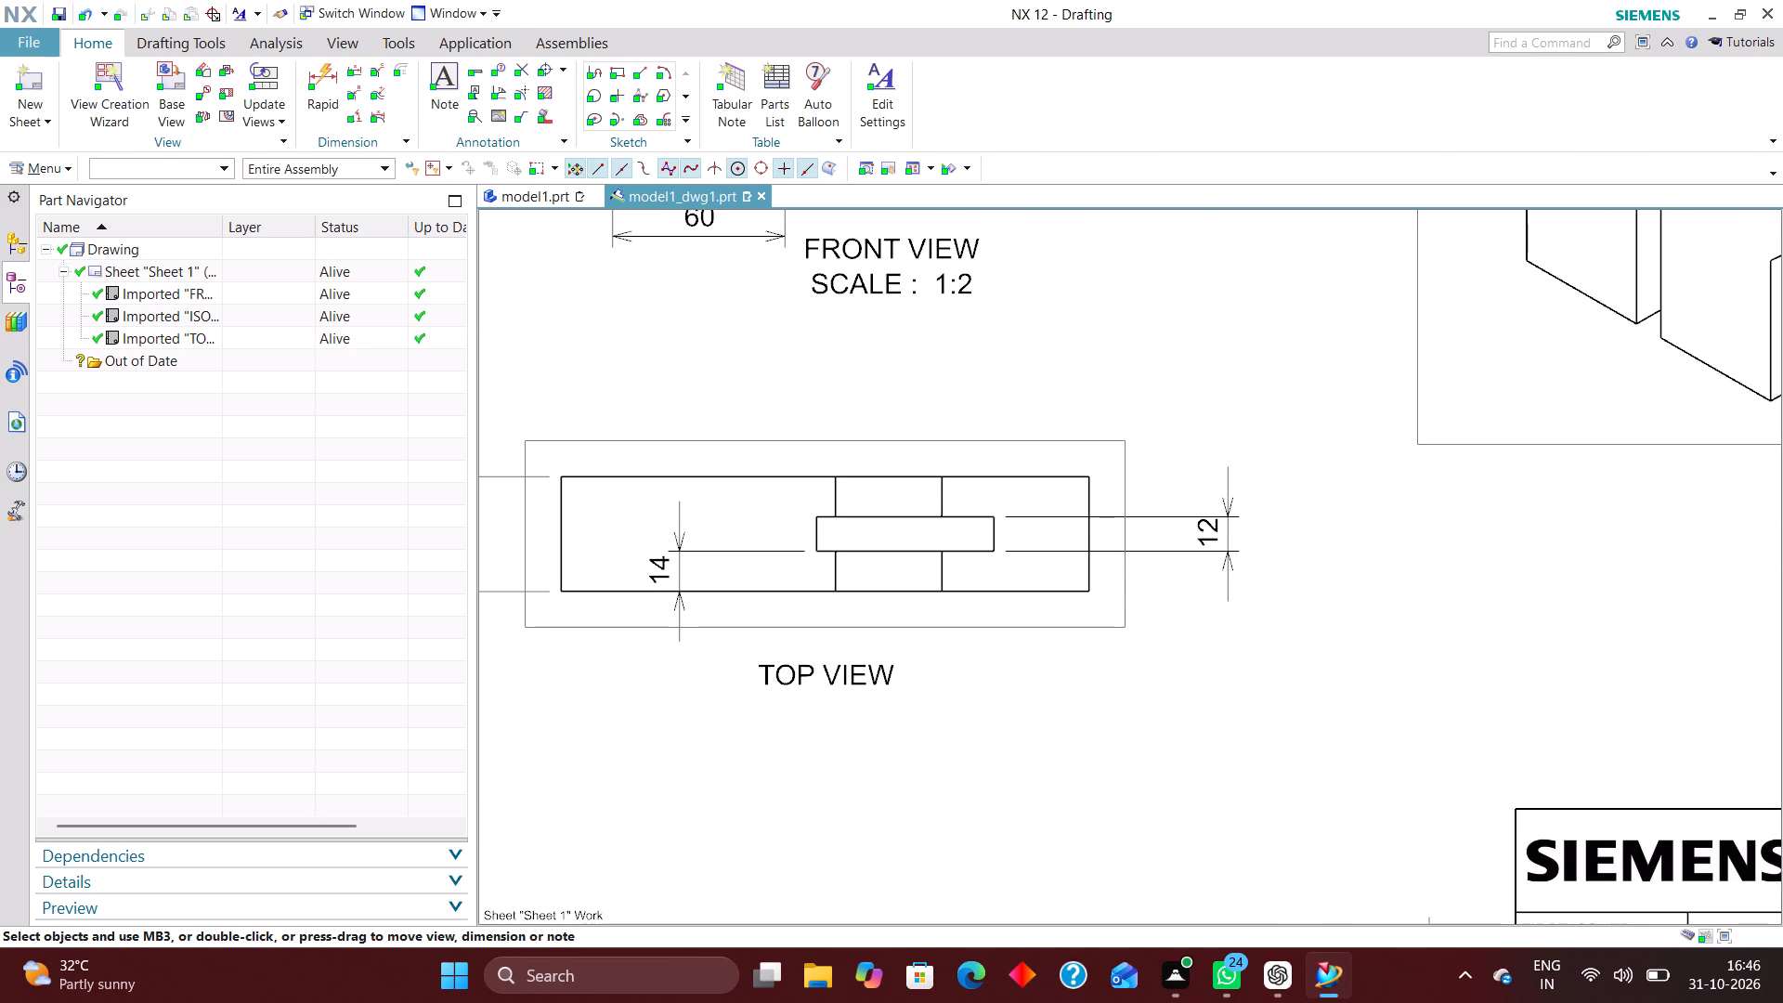
pyautogui.rightClick(932, 633)
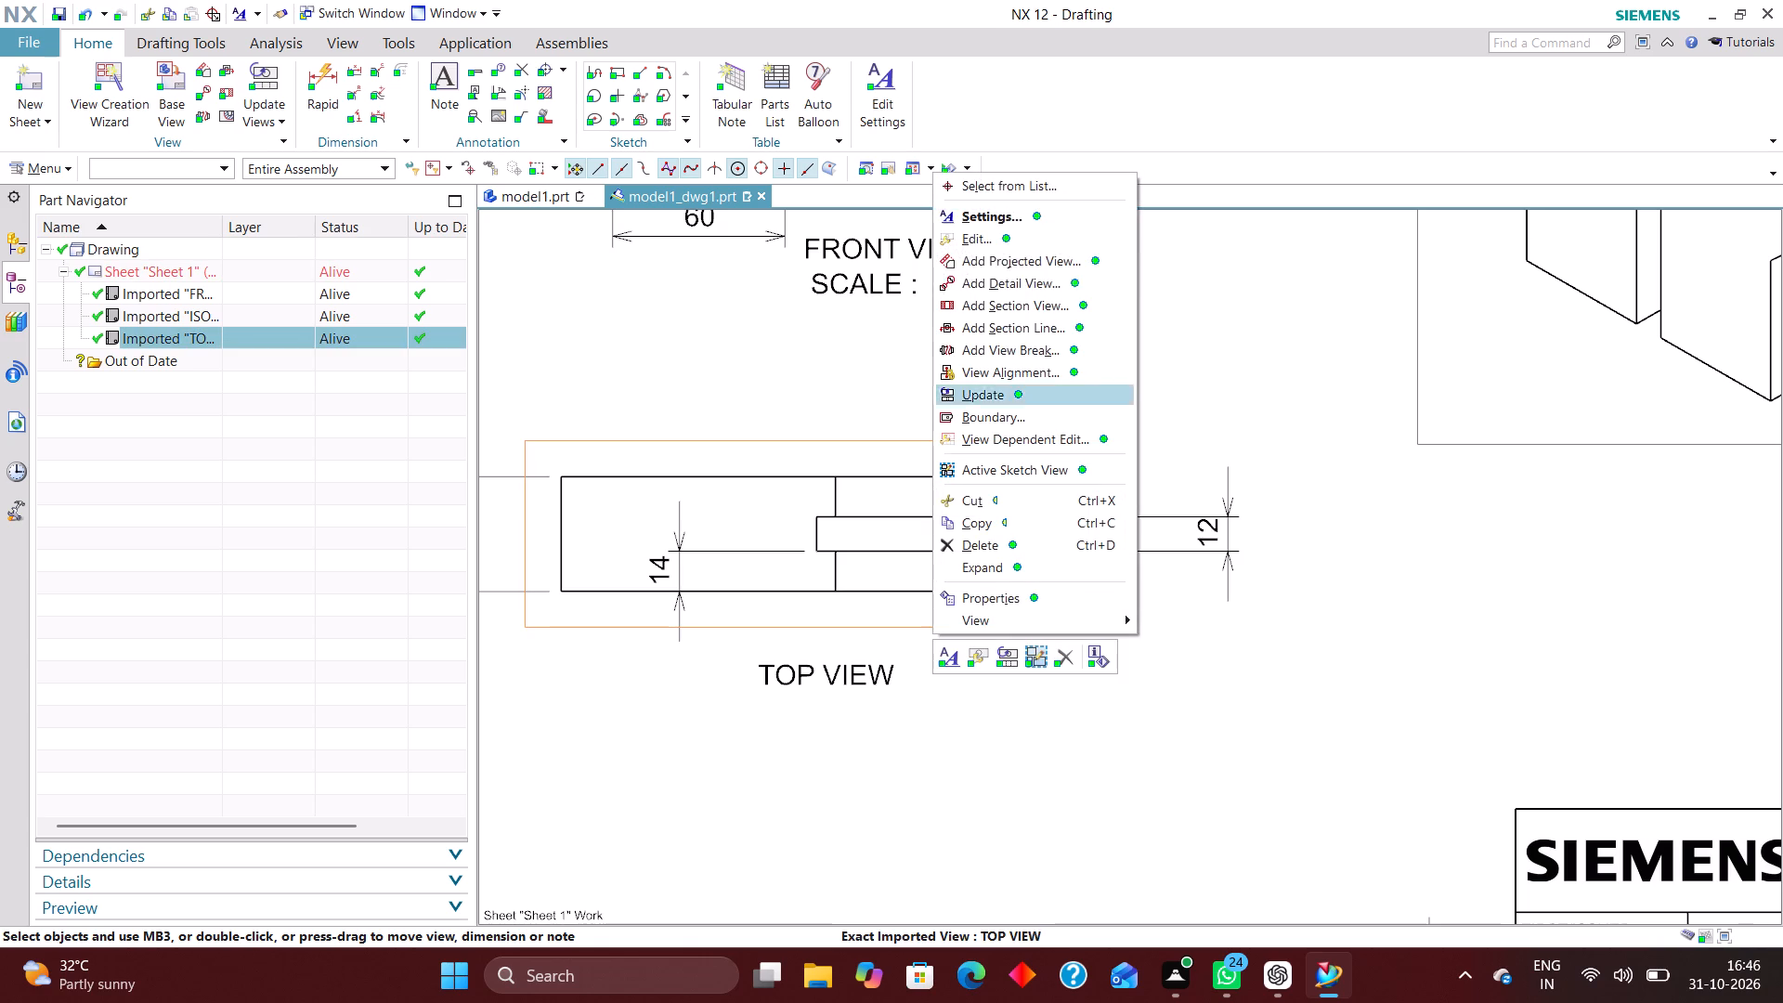
pyautogui.click(1042, 216)
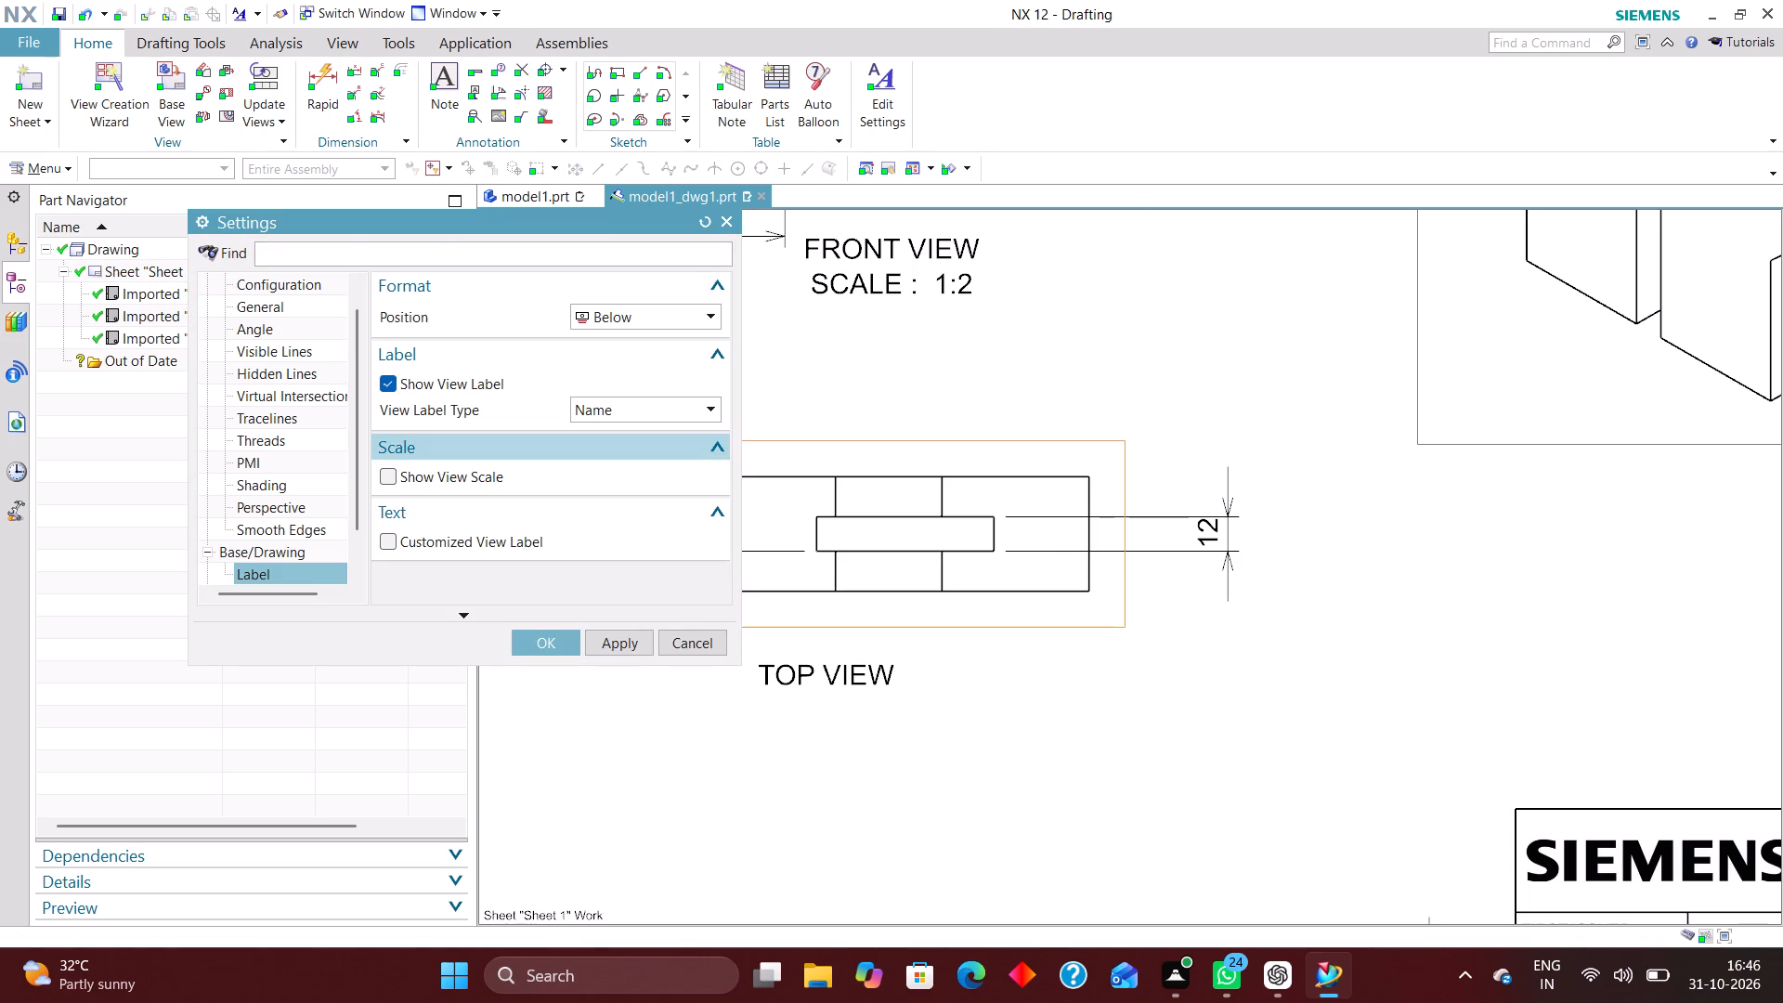
pyautogui.click(385, 471)
pyautogui.click(623, 528)
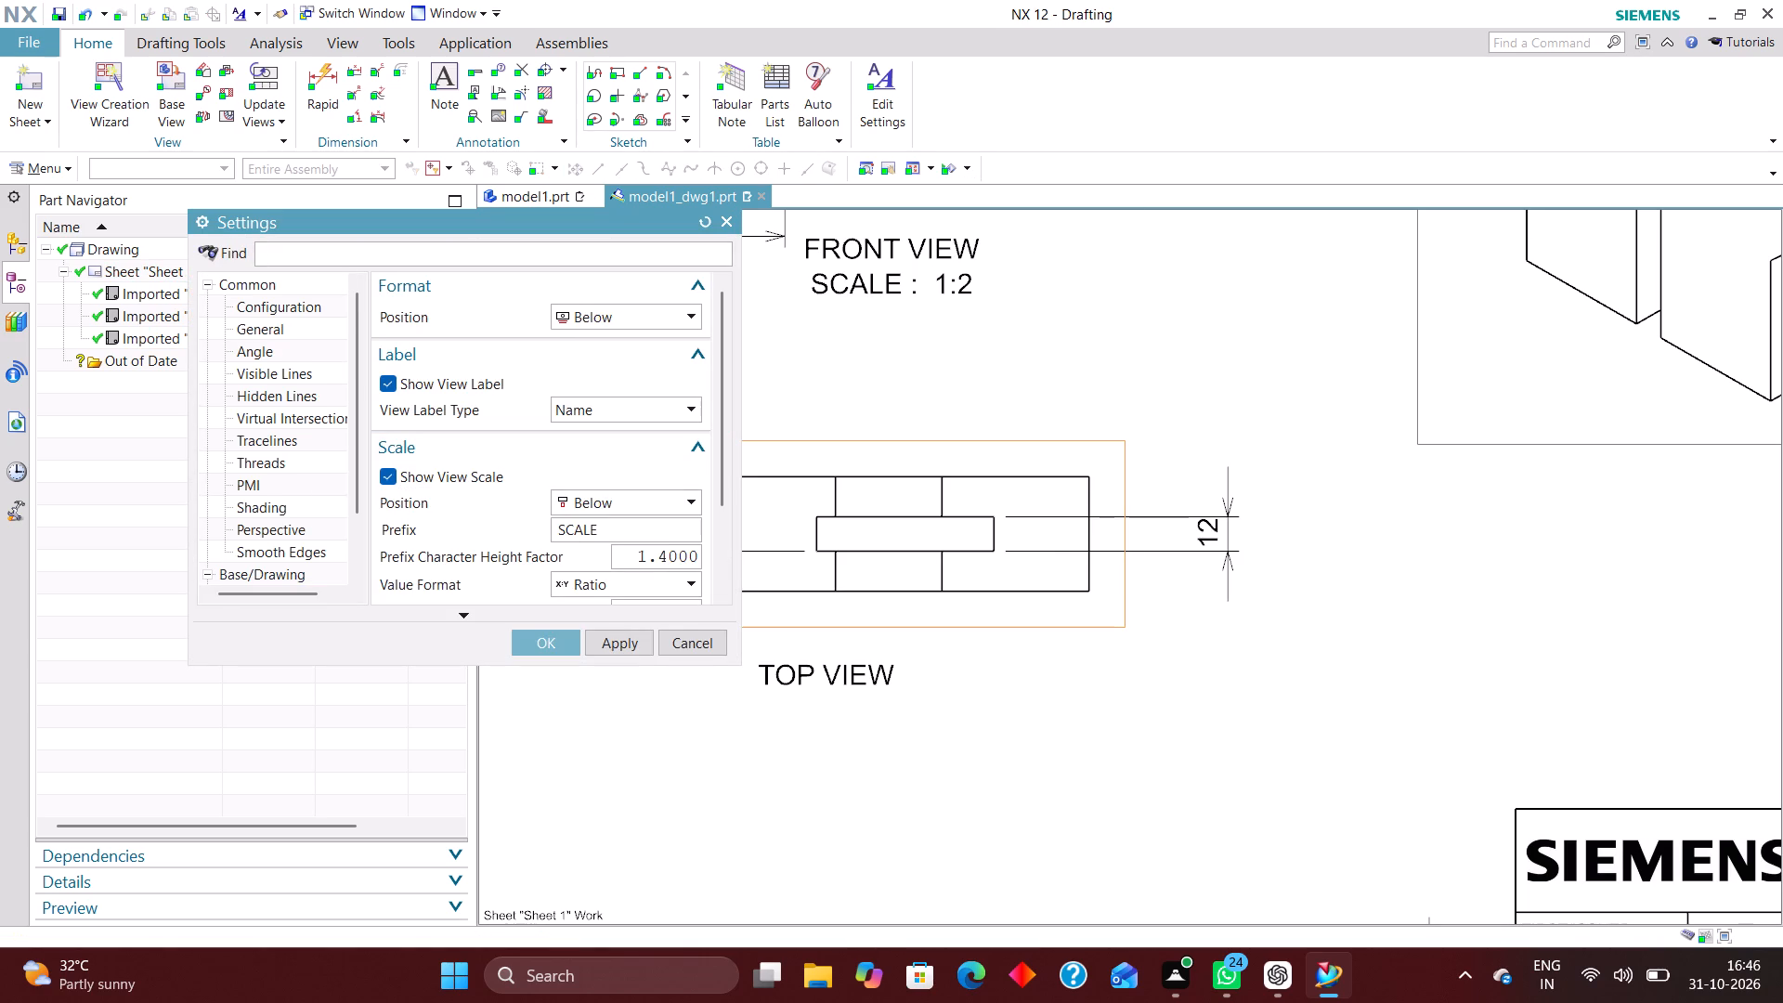
pyautogui.press('space')
pyautogui.write(':')
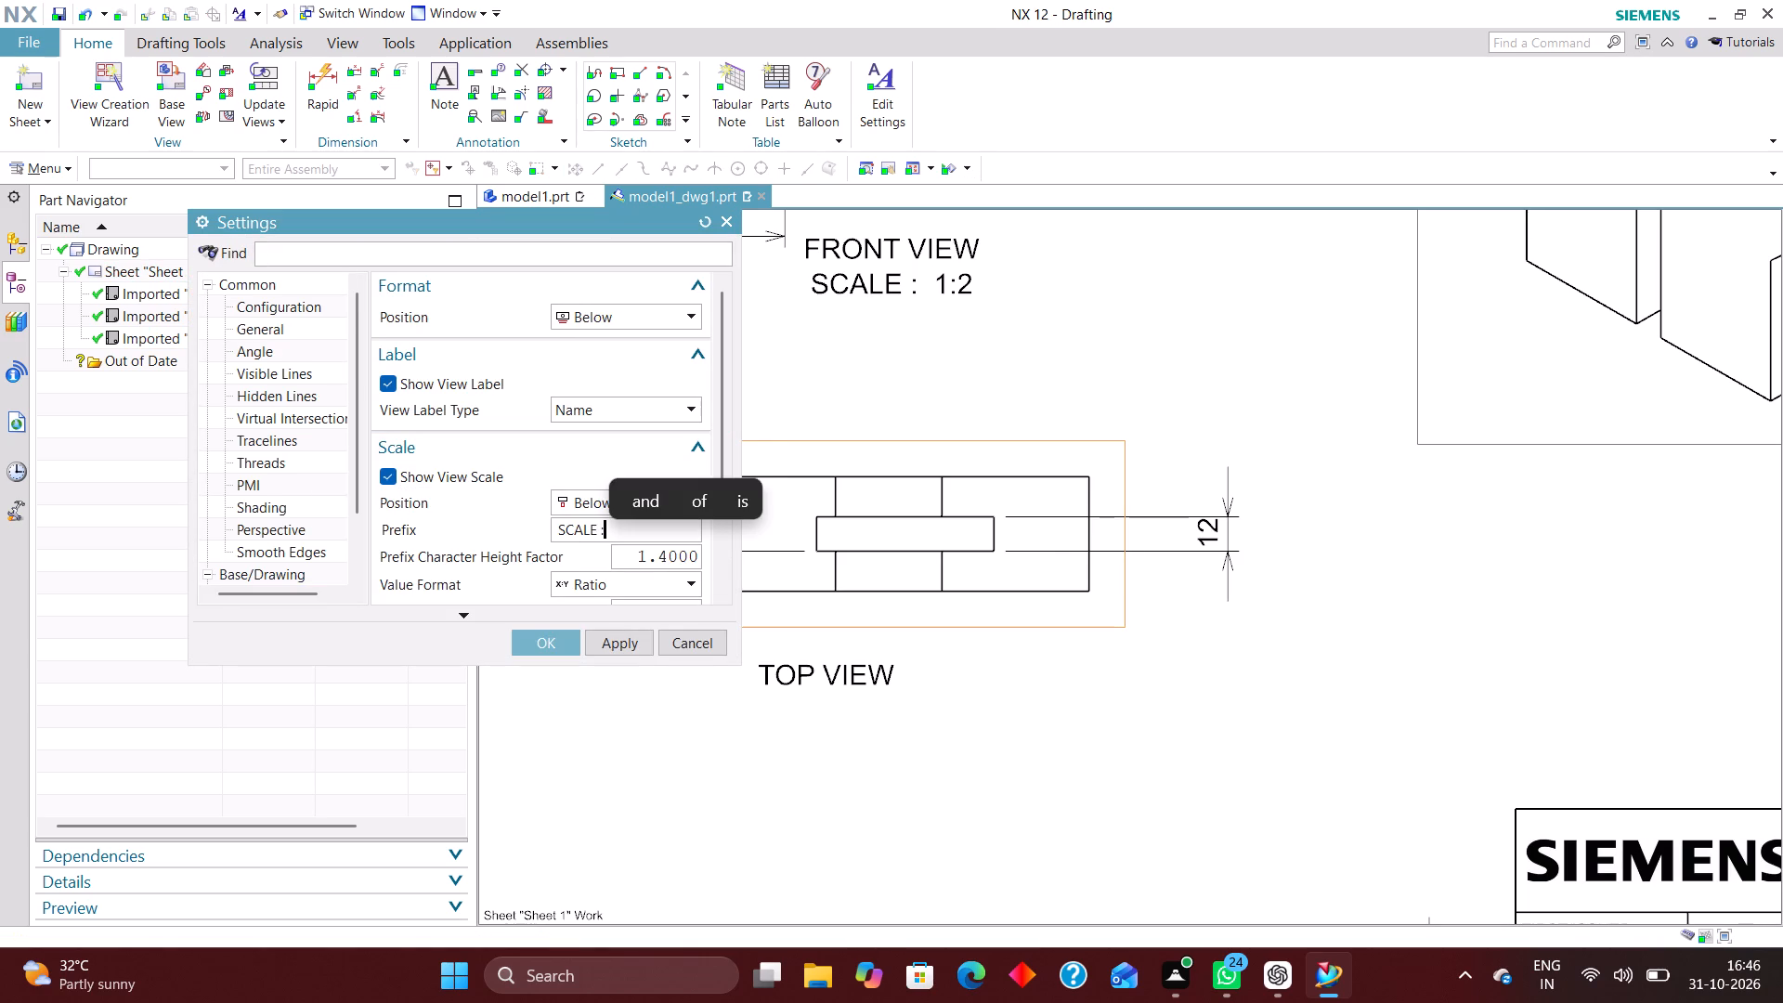
pyautogui.press('space')
pyautogui.scroll(-1, 657, 534)
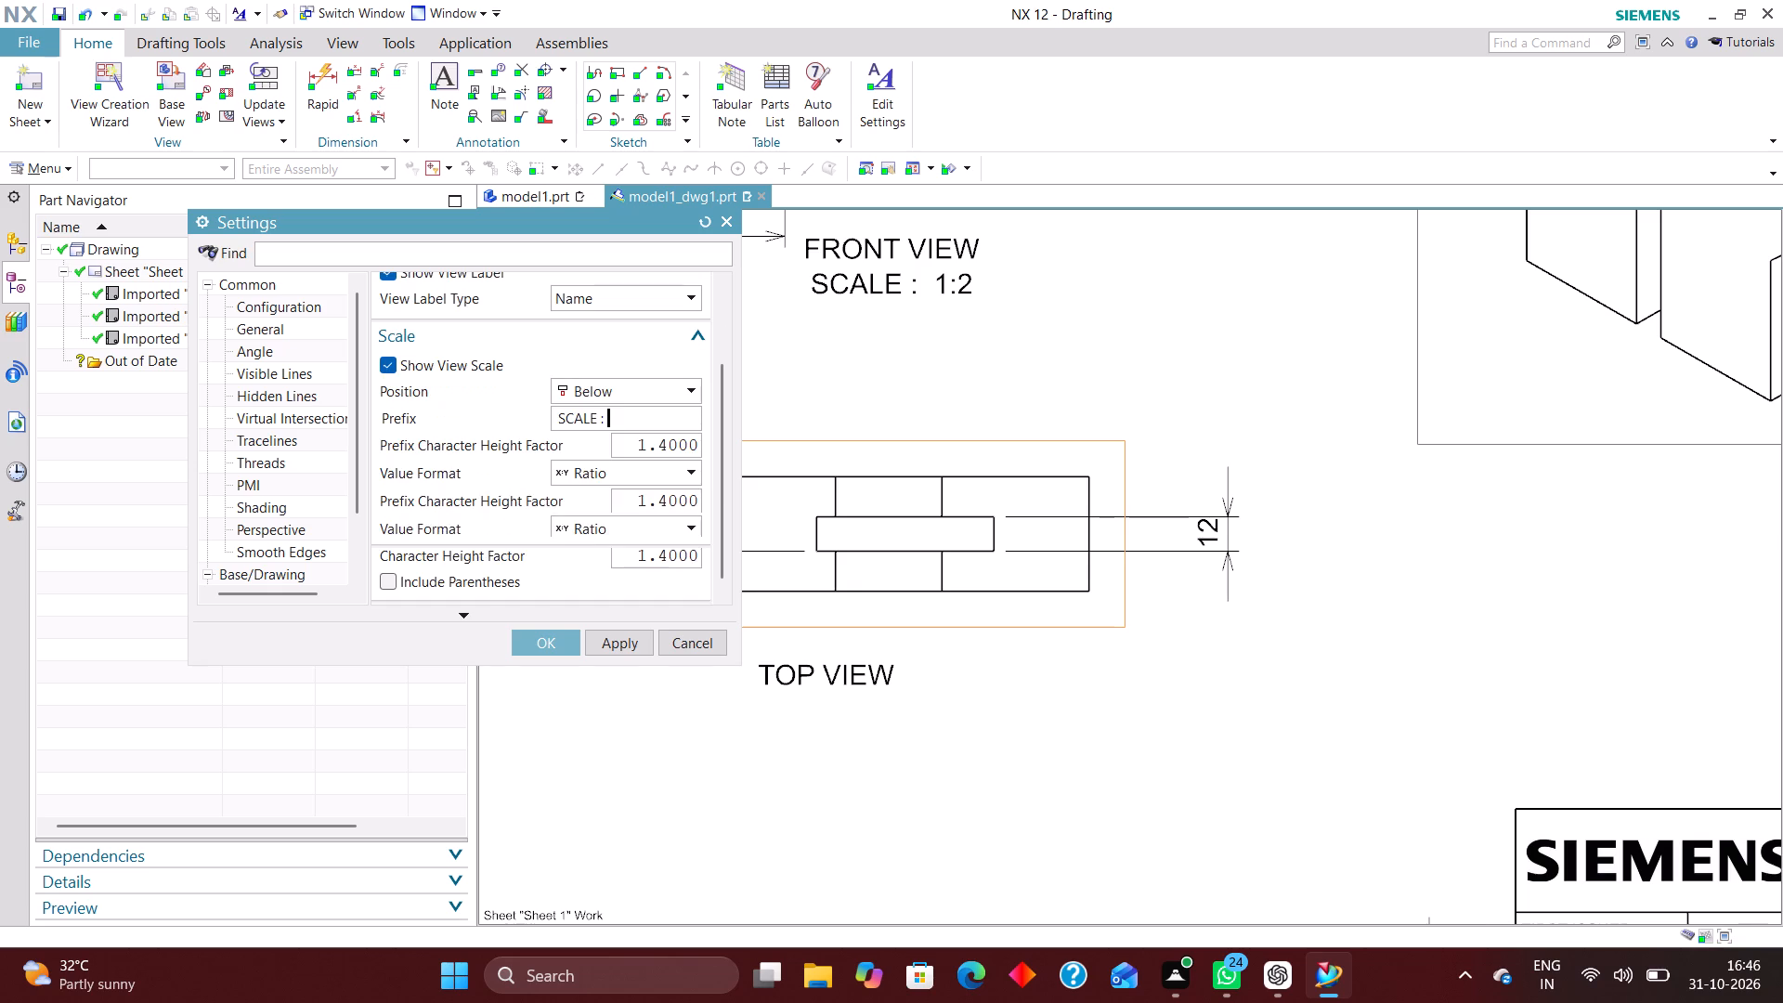
pyautogui.moveTo(639, 447); pyautogui.dragTo(768, 446)
pyautogui.press('1')
pyautogui.press('Return')
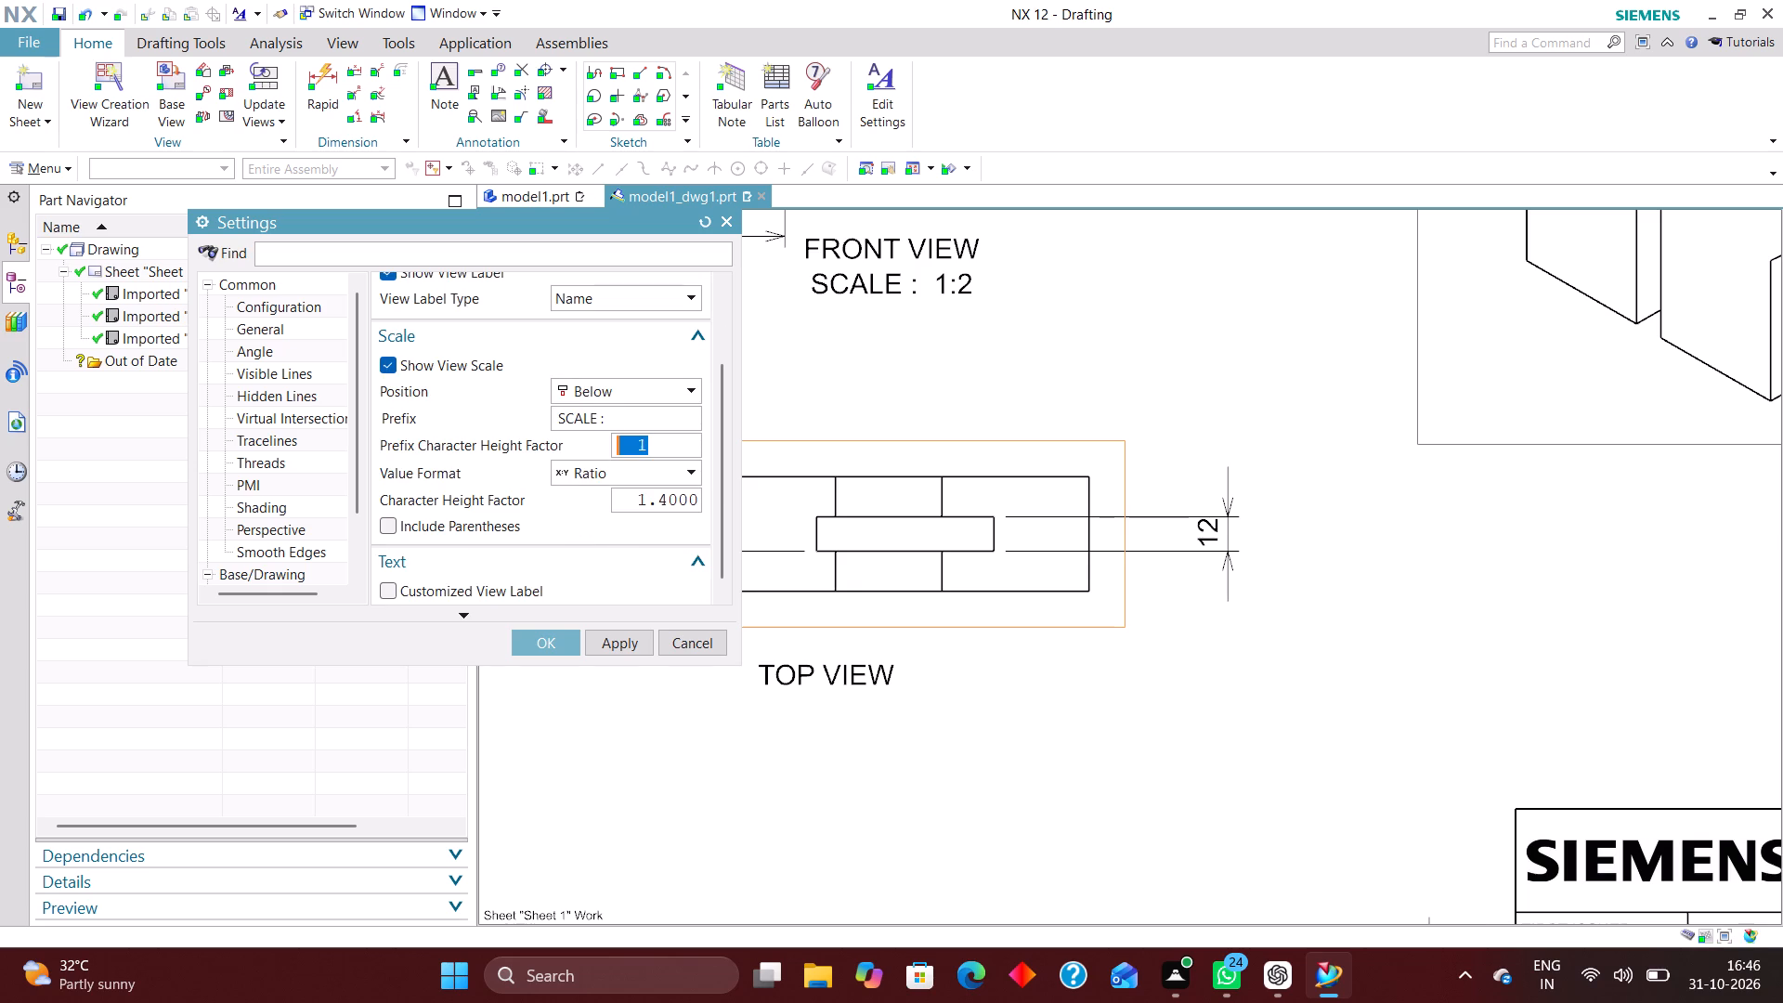
pyautogui.moveTo(623, 506); pyautogui.dragTo(760, 506)
pyautogui.press('1')
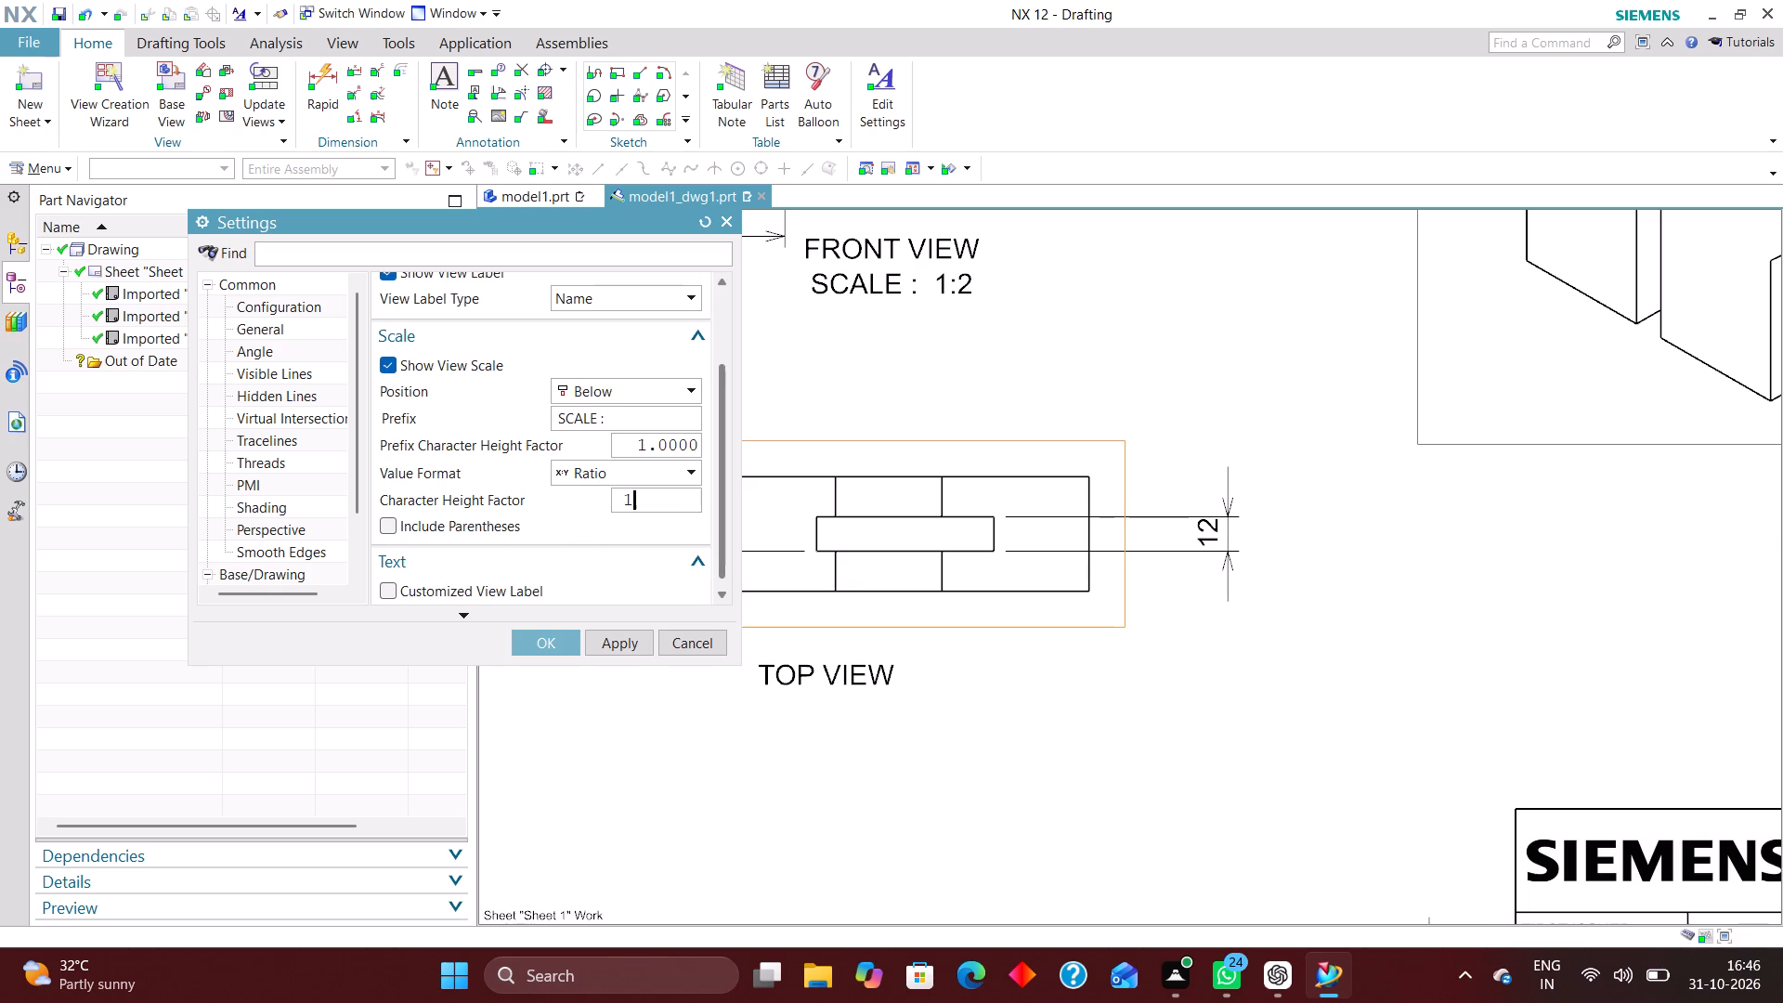
pyautogui.press('Return')
pyautogui.click(547, 637)
# Set the text justification of the ISOMETRIC VIEW label to Left.
pyautogui.scroll(-3, 939, 723)
pyautogui.scroll(-2, 761, 648)
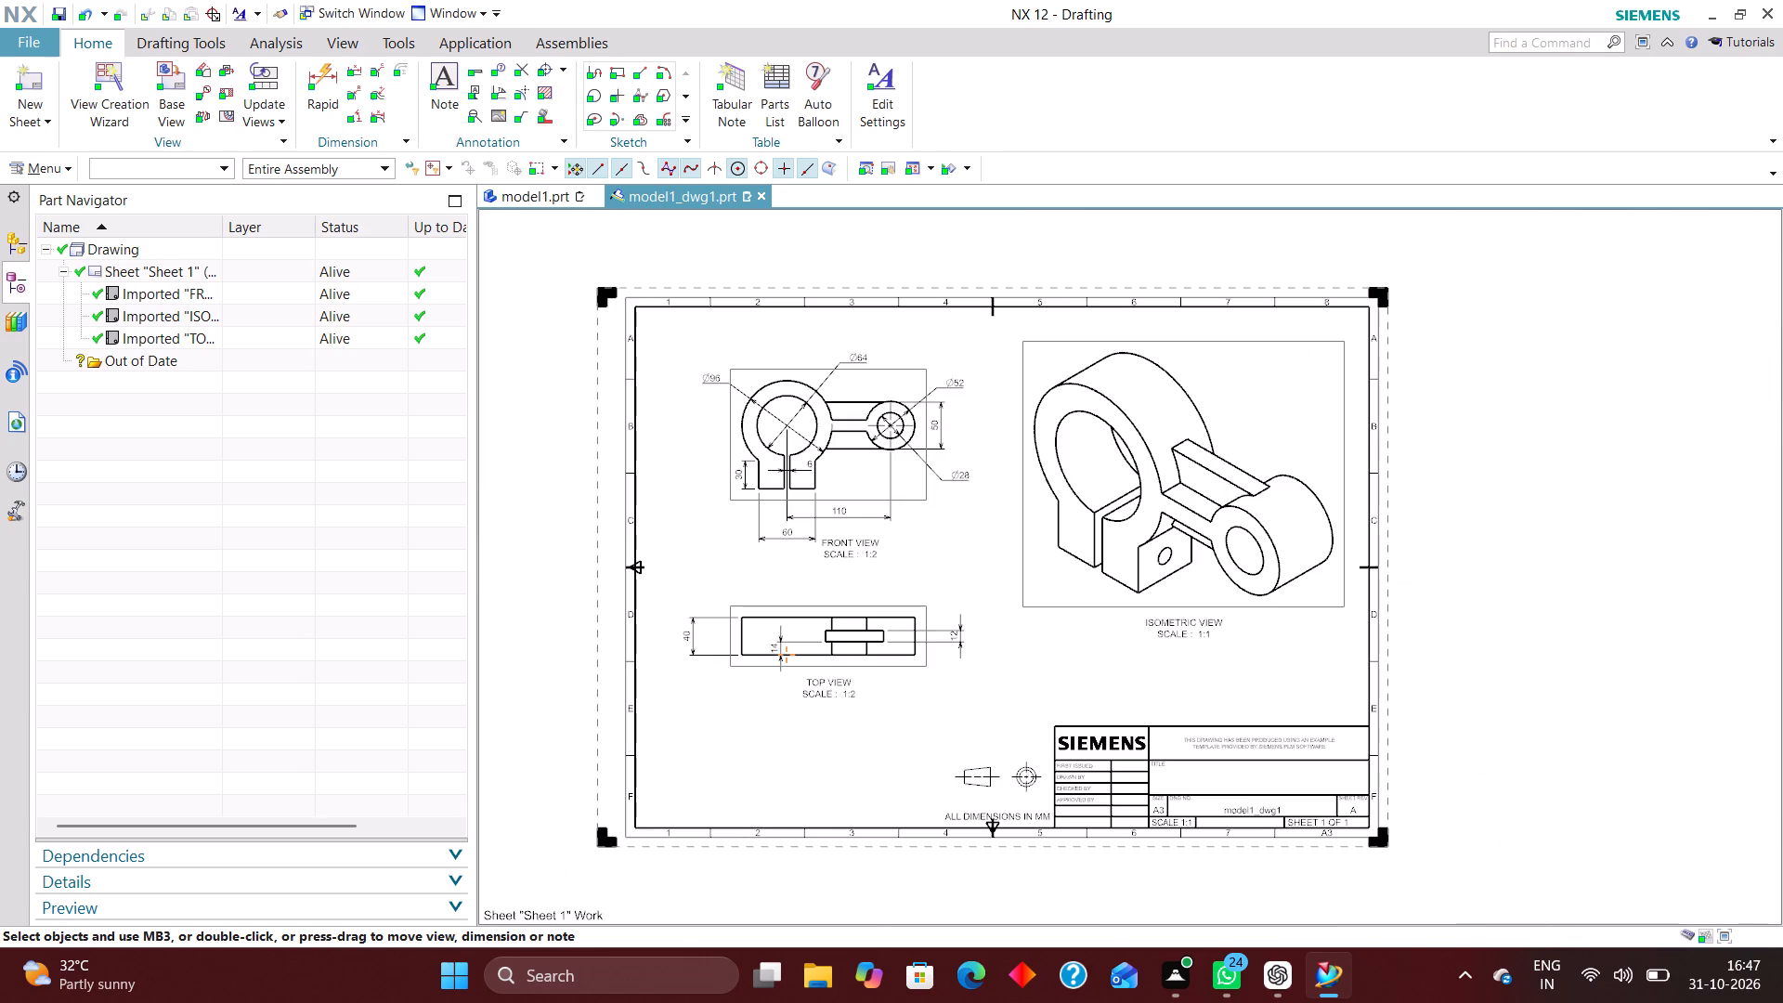
pyautogui.scroll(2, 1198, 645)
pyautogui.doubleClick(1189, 619)
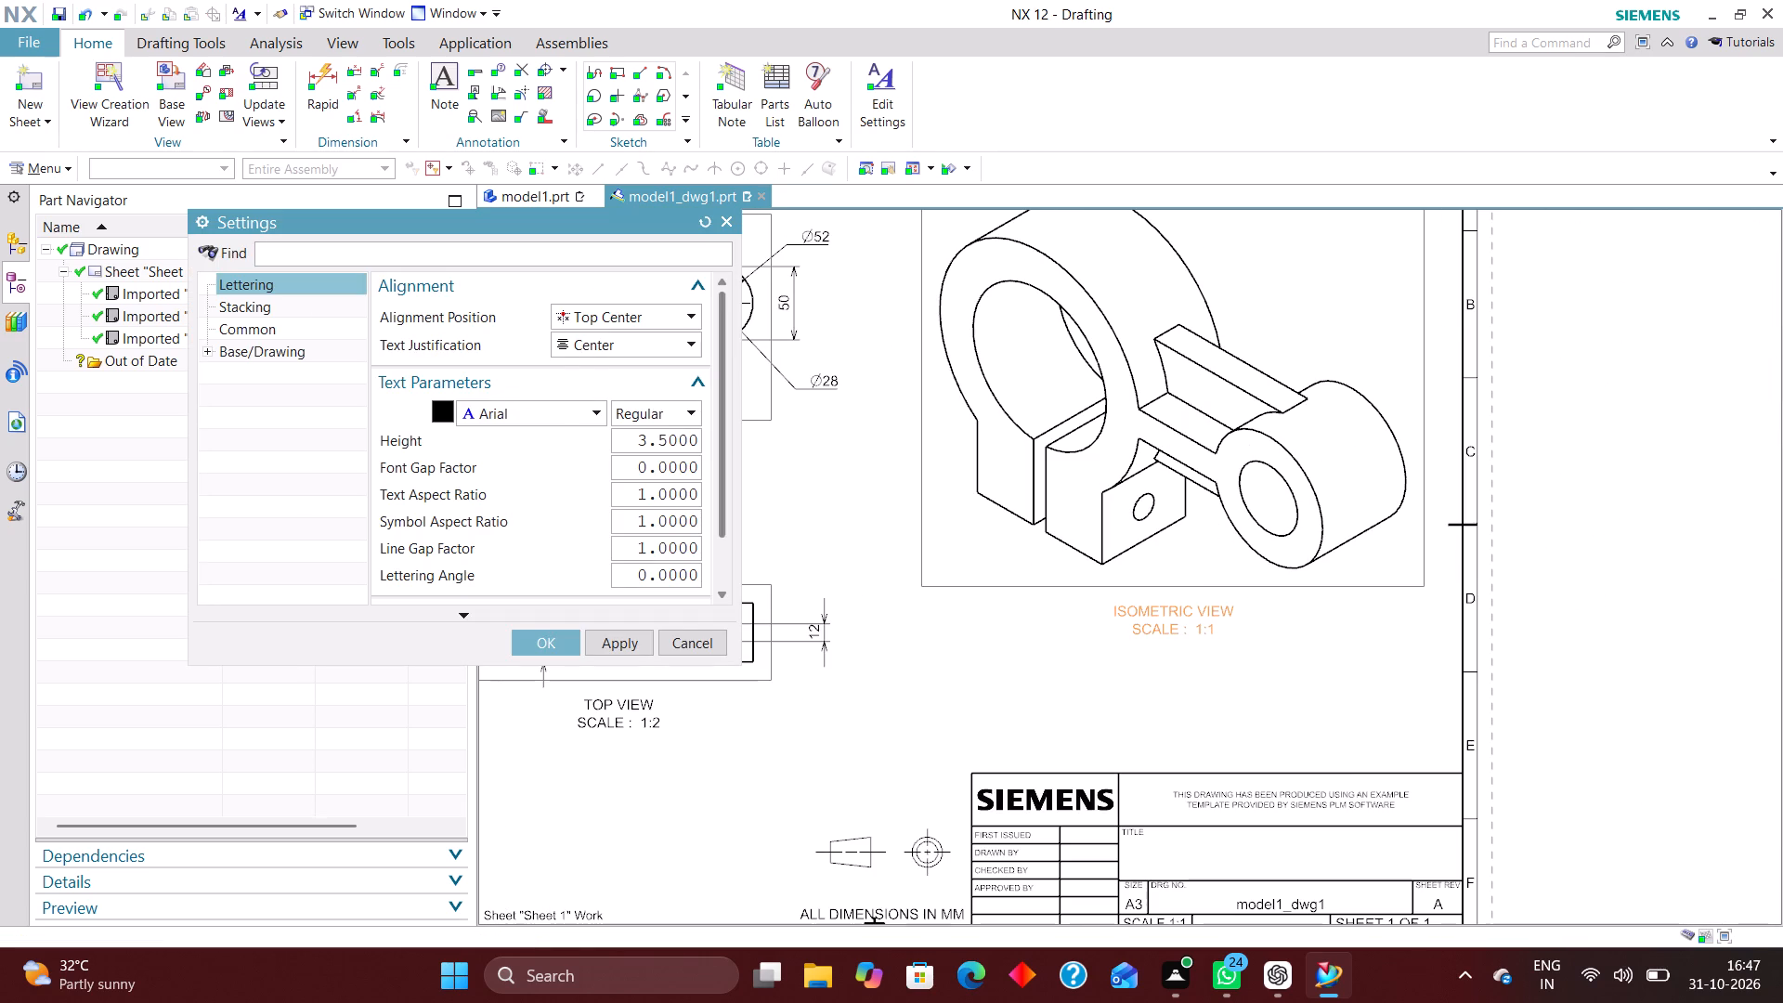
pyautogui.click(633, 333)
pyautogui.click(620, 358)
pyautogui.click(548, 643)
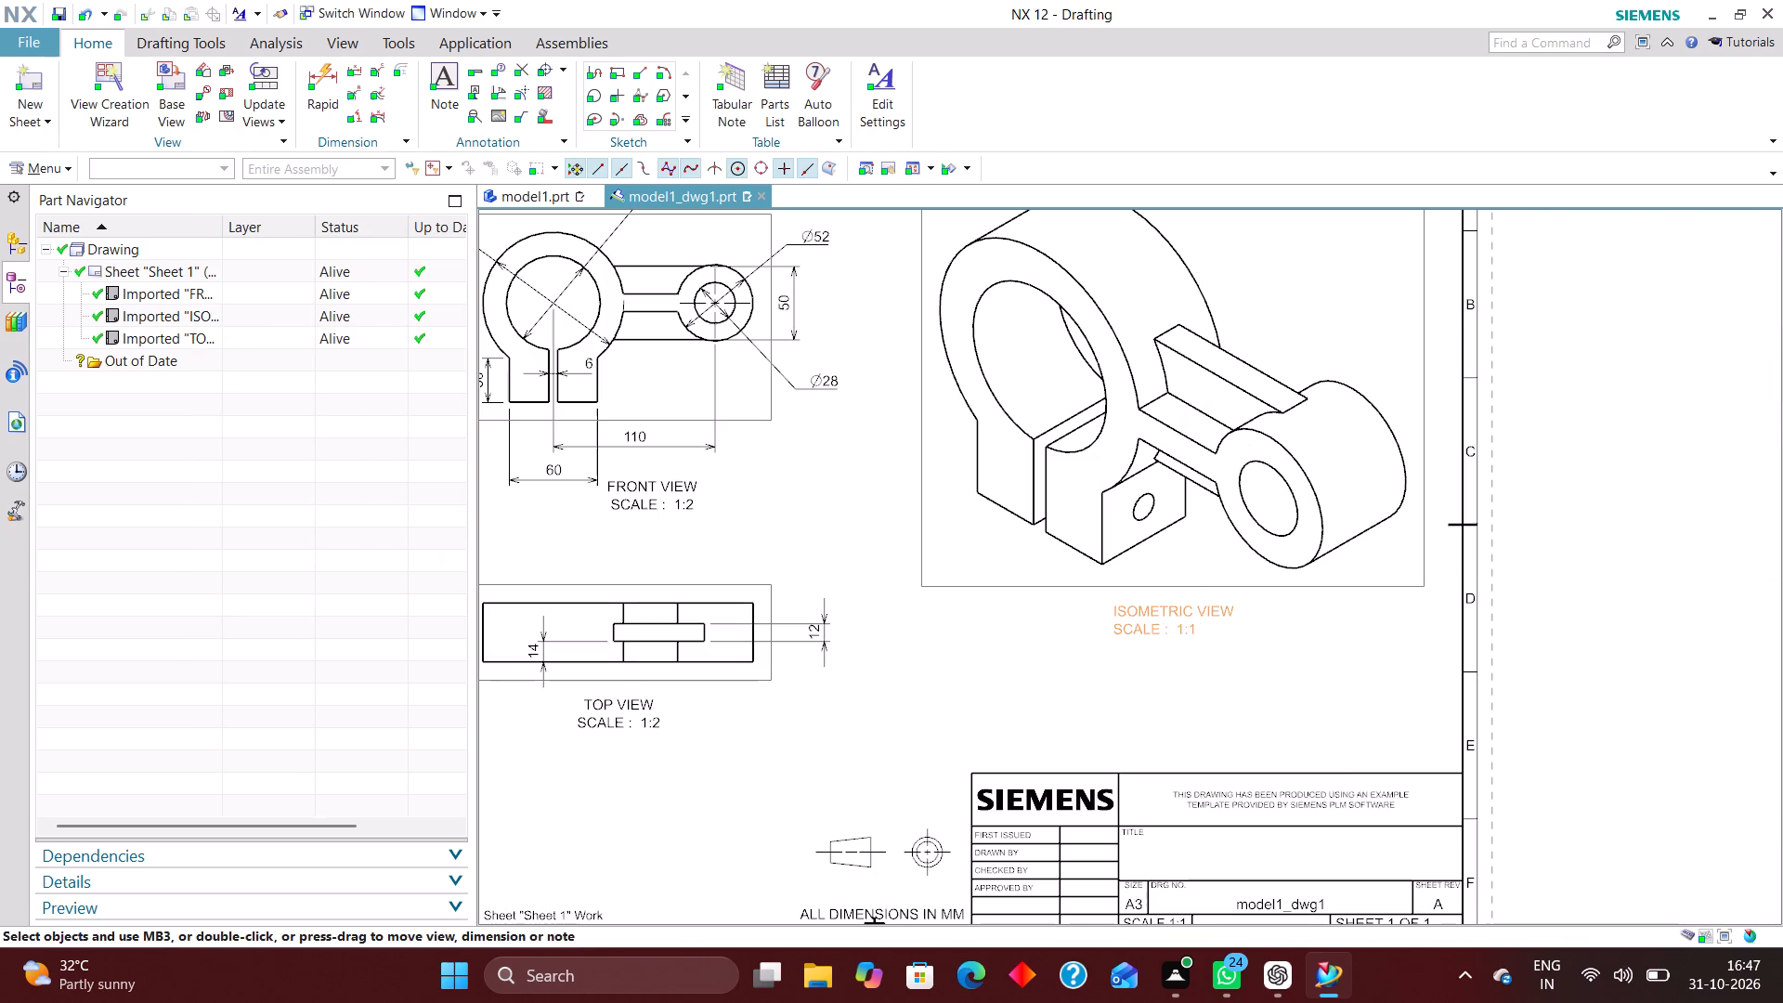
# Set the text justification of the FRONT VIEW label to Left.
pyautogui.doubleClick(655, 486)
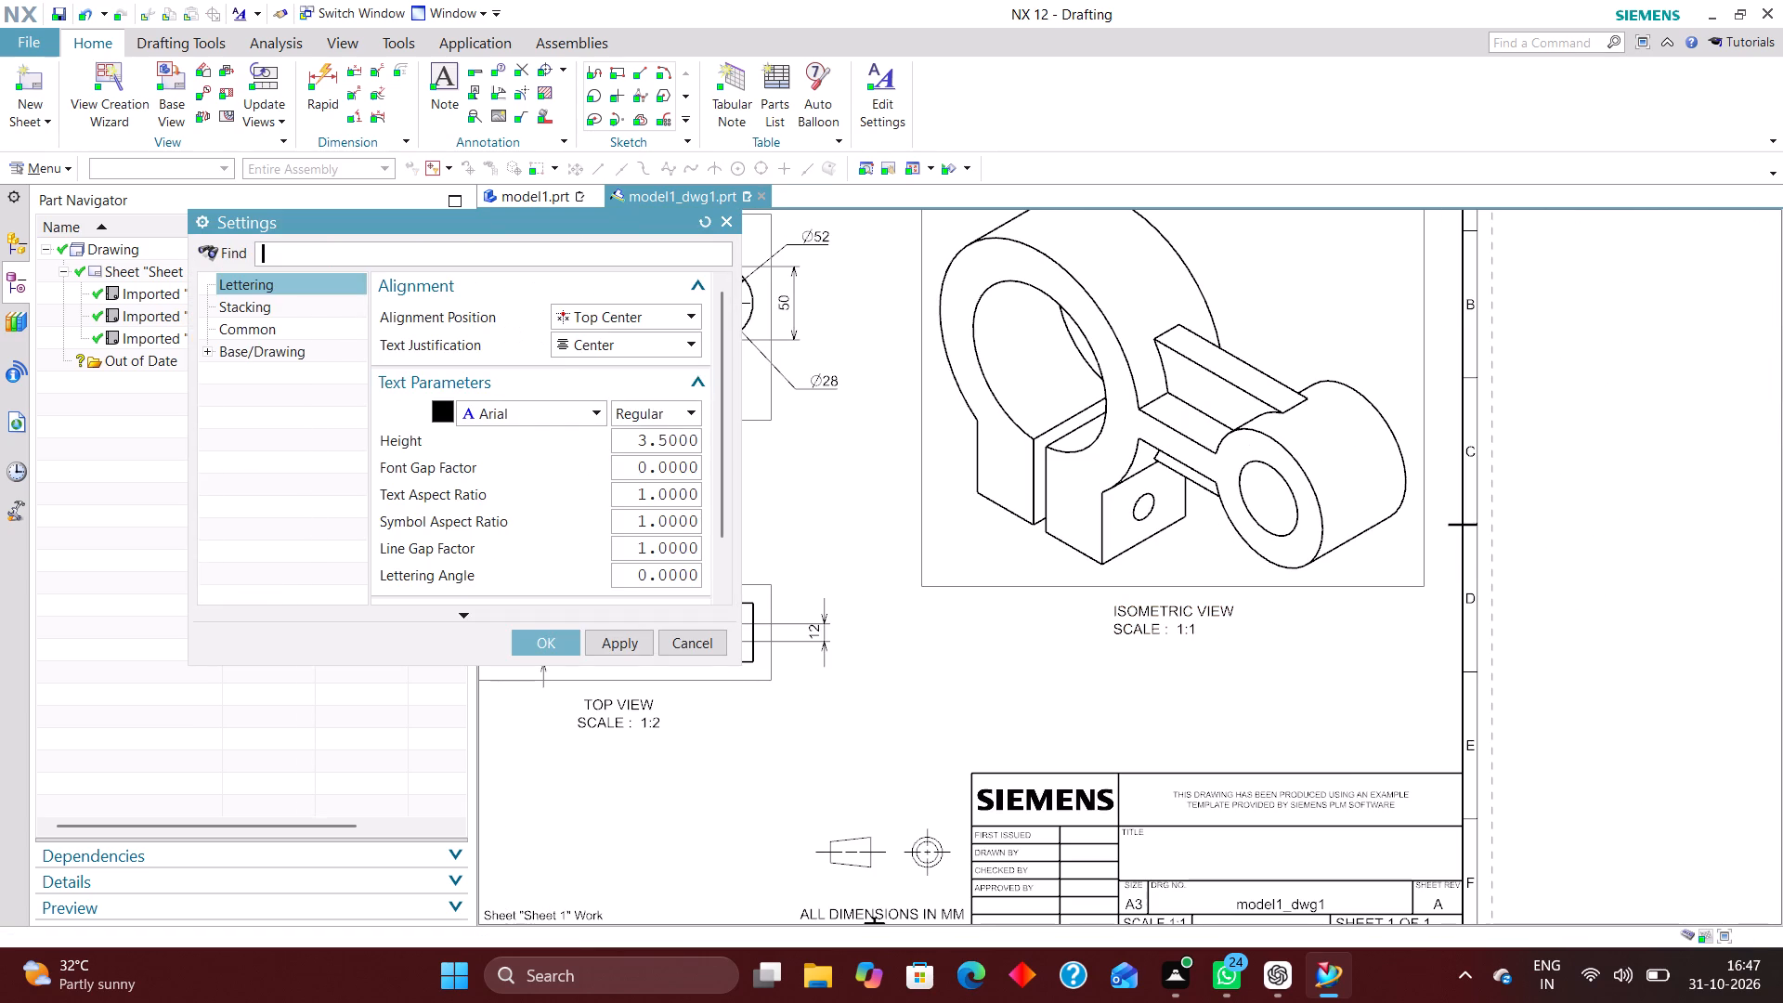
pyautogui.click(664, 335)
pyautogui.click(636, 363)
pyautogui.click(560, 638)
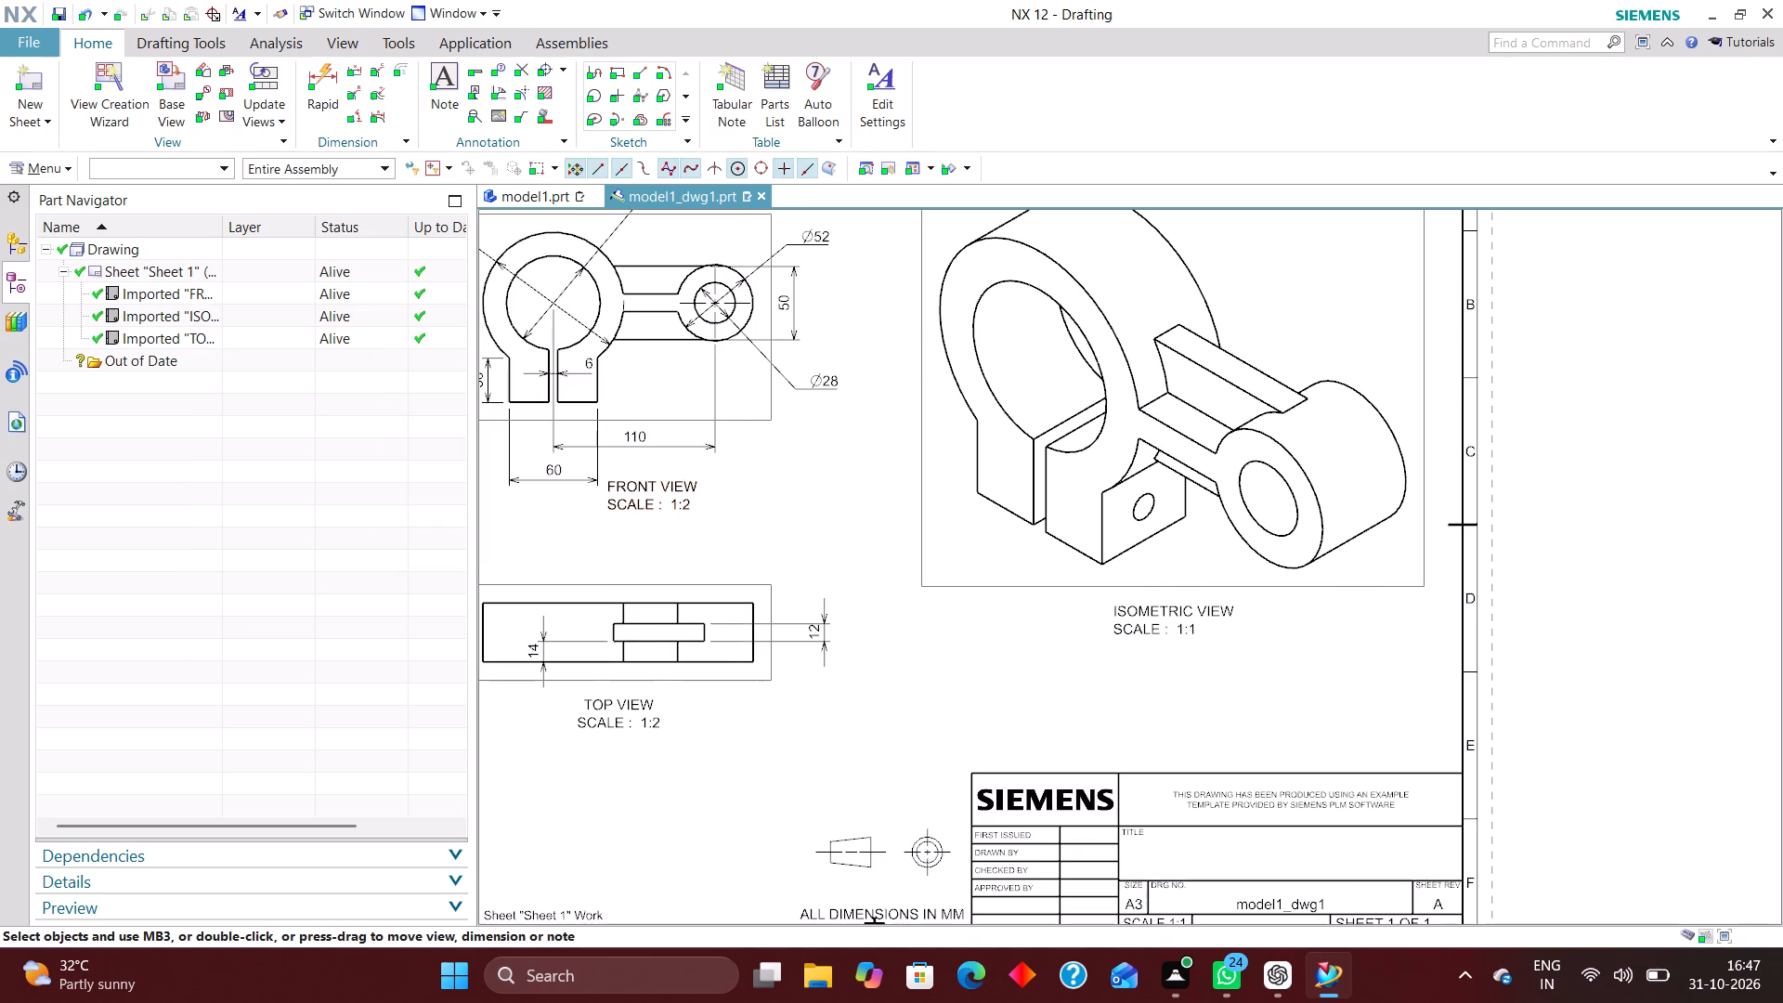
# Set the text justification of the TOP VIEW label to Left.
pyautogui.scroll(-1, 1160, 687)
pyautogui.doubleClick(710, 710)
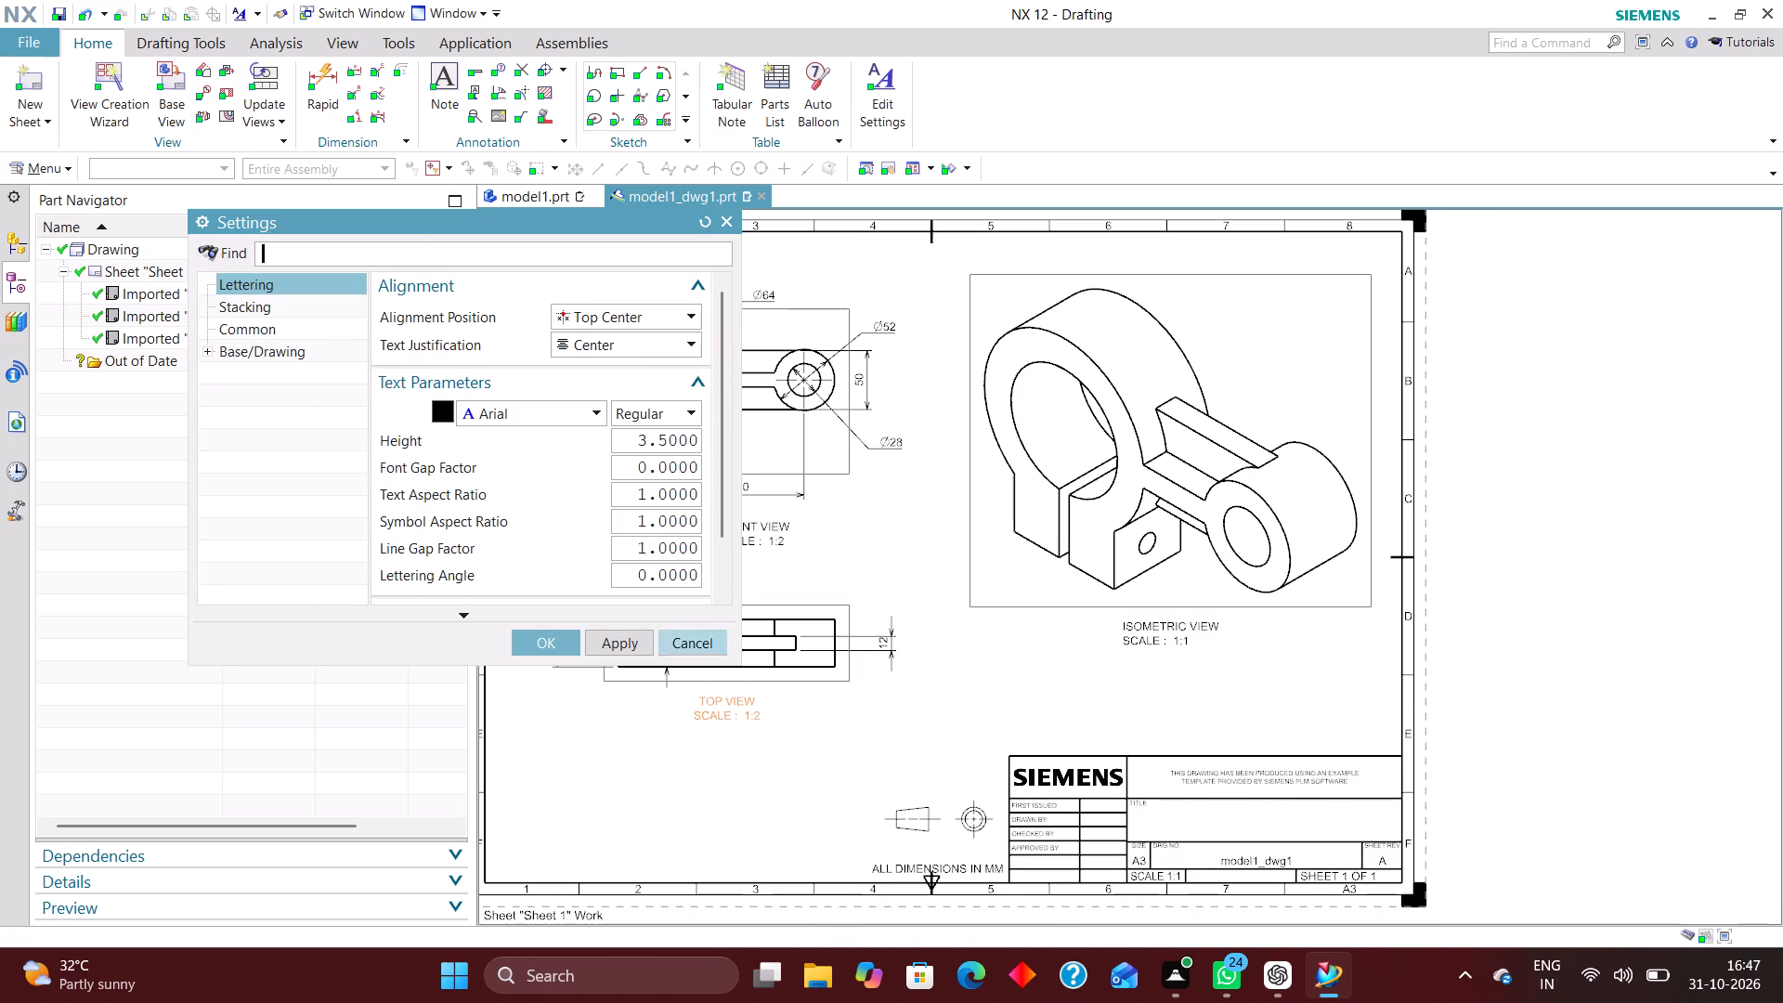
pyautogui.click(657, 349)
pyautogui.click(643, 360)
pyautogui.click(551, 642)
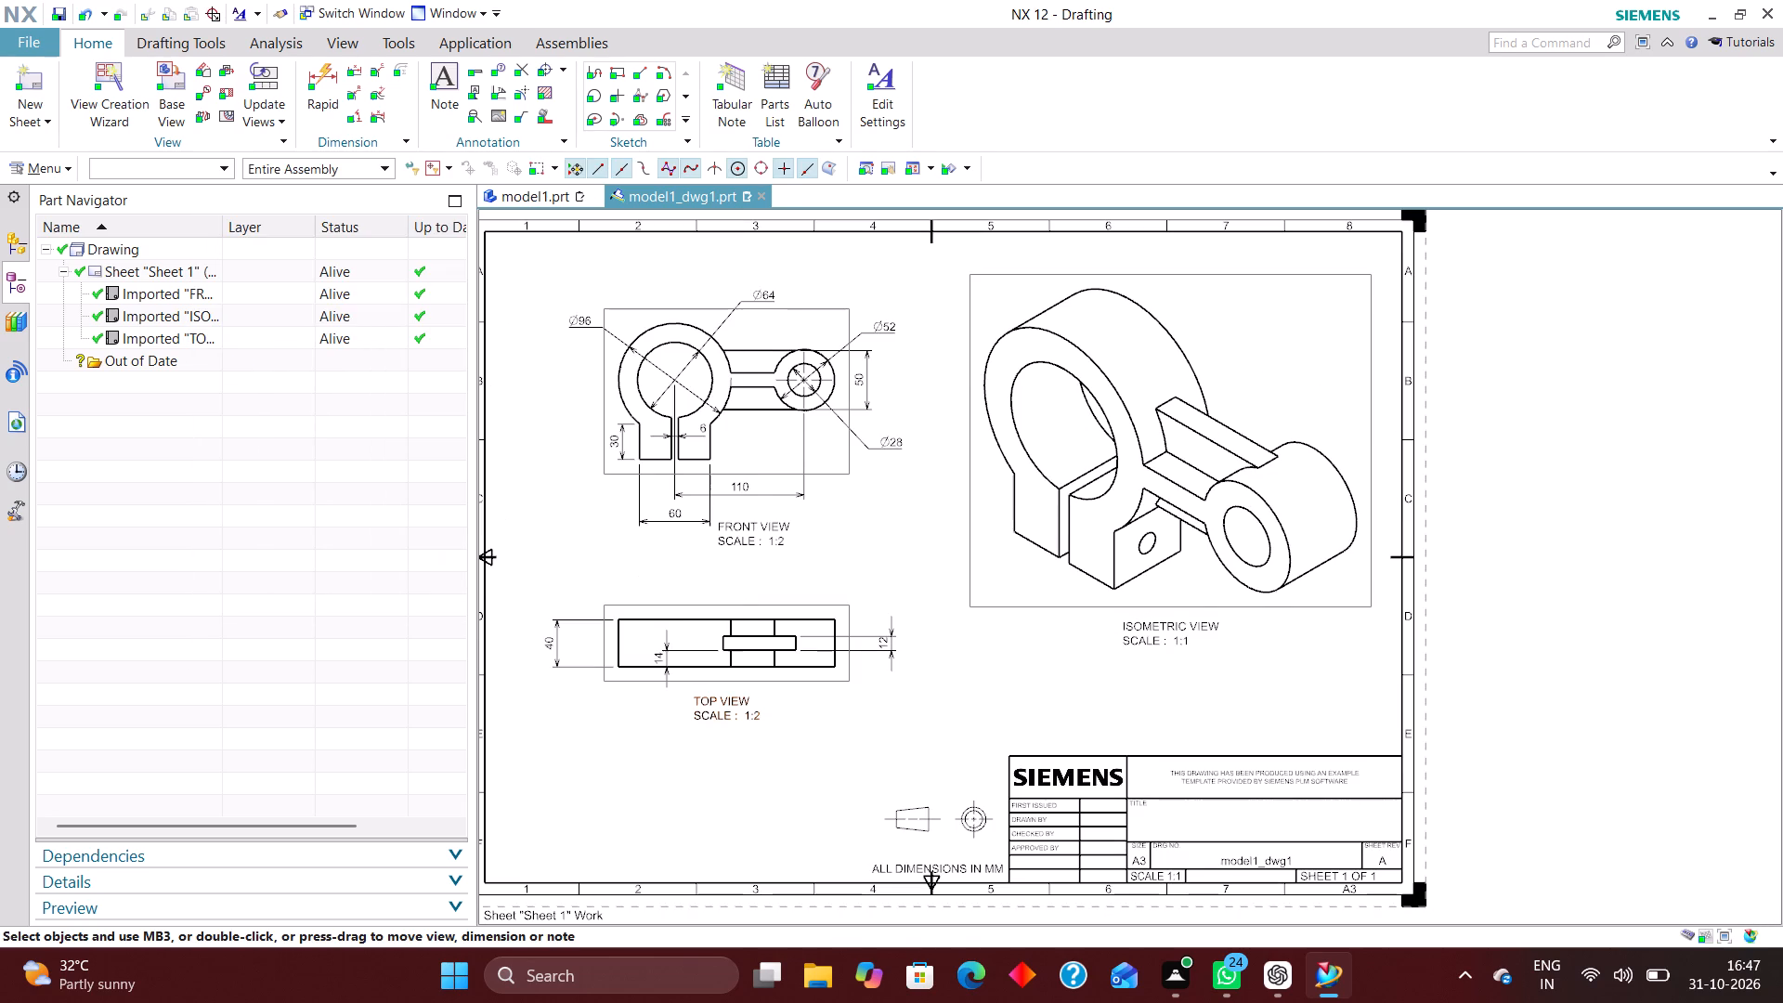
# Reposition the FRONT VIEW, TOP VIEW and ISOMETRIC VIEW labels clear of the dimensions beneath their views.
pyautogui.scroll(-1, 991, 675)
pyautogui.scroll(4, 814, 571)
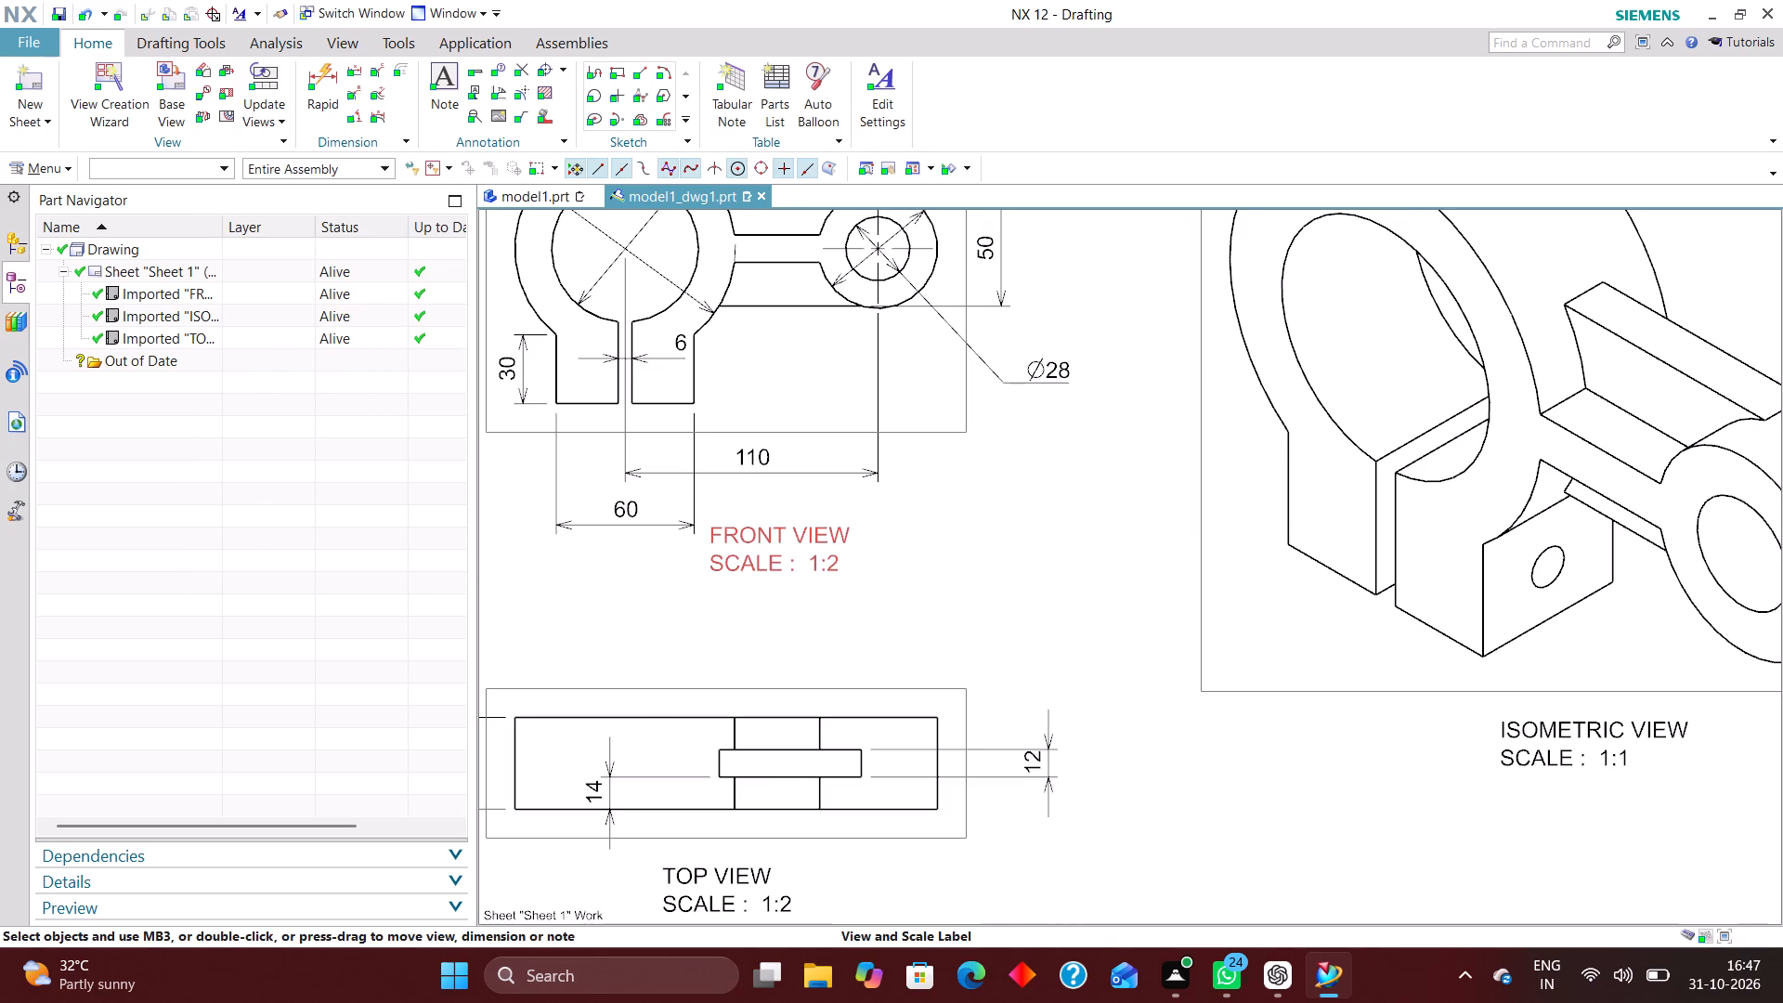
pyautogui.moveTo(778, 552); pyautogui.dragTo(837, 551)
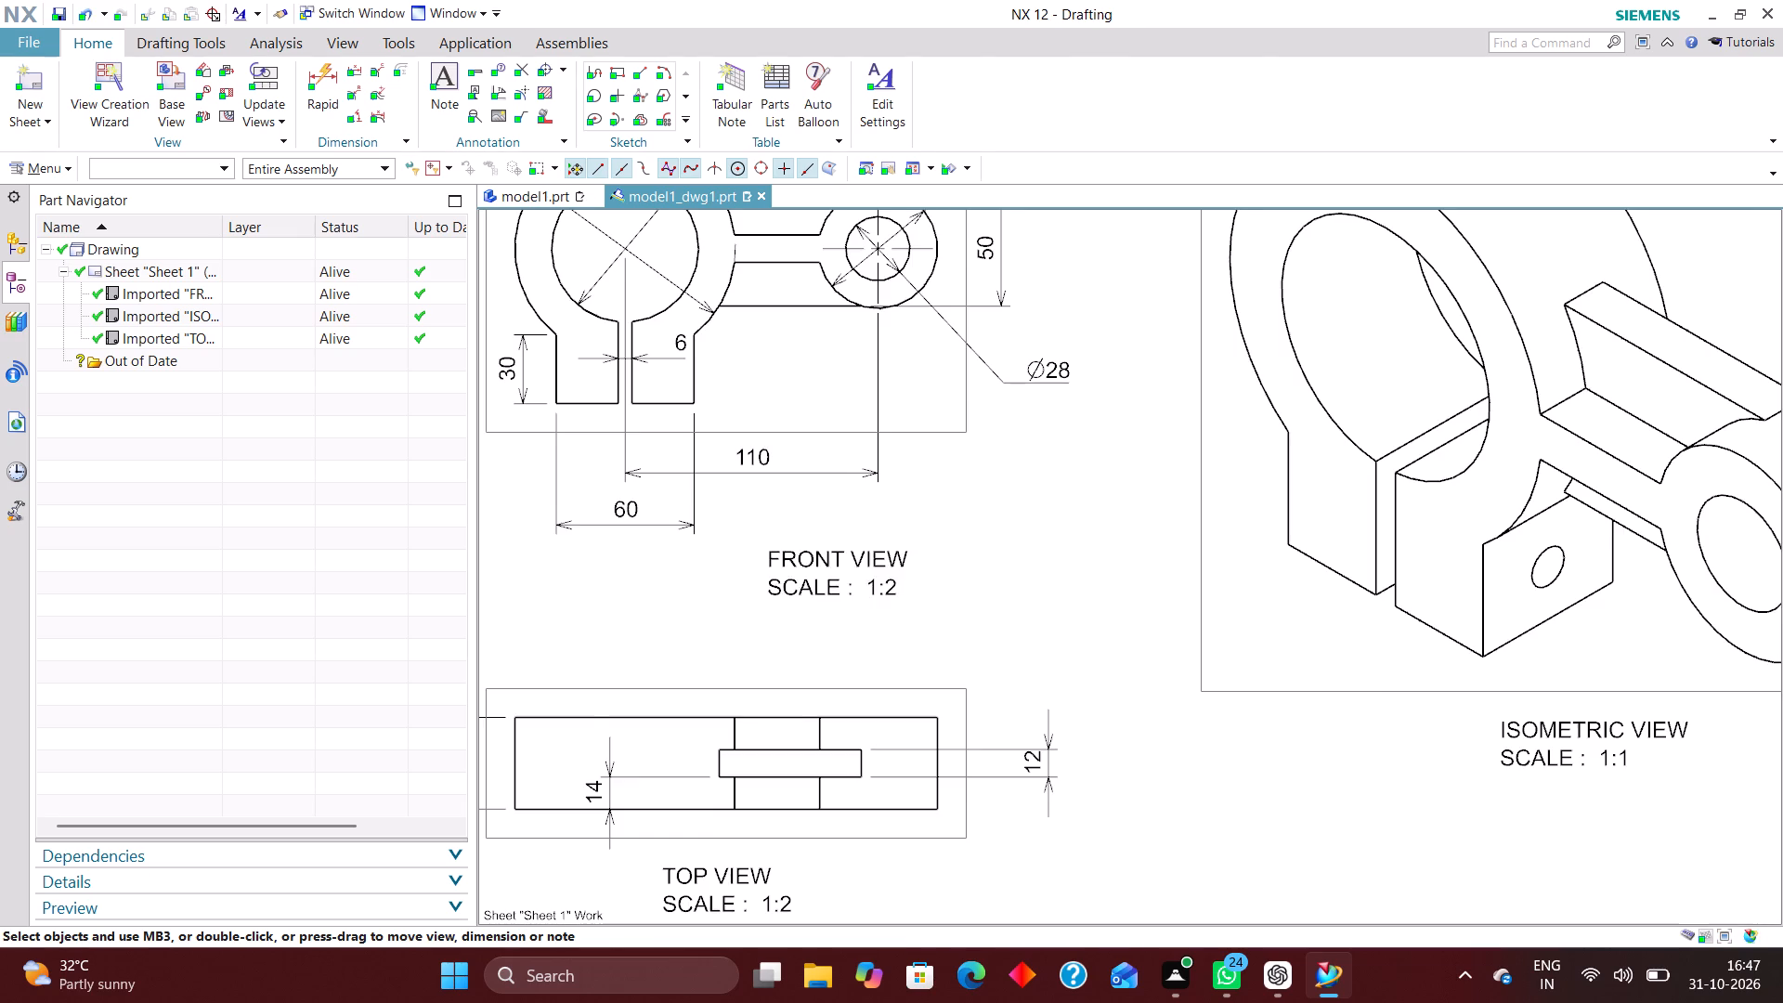
pyautogui.scroll(-4, 905, 471)
pyautogui.scroll(3, 863, 636)
pyautogui.moveTo(823, 659); pyautogui.dragTo(790, 659)
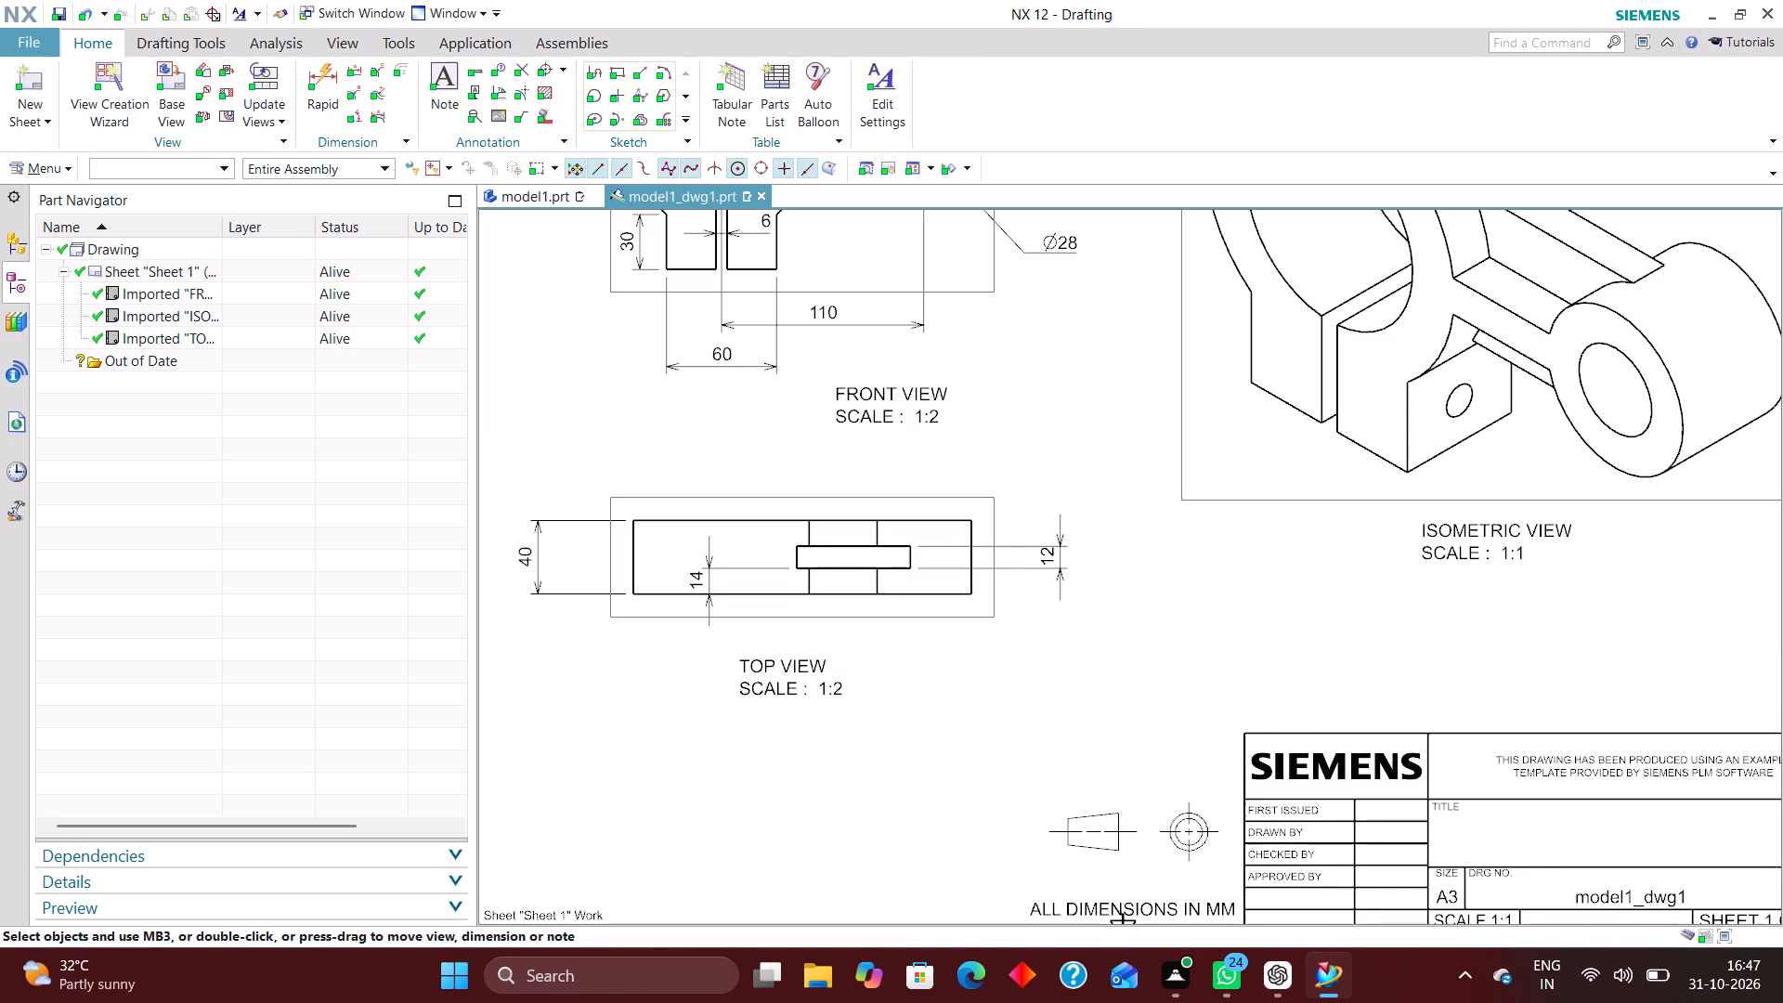
pyautogui.scroll(-2, 1159, 597)
pyautogui.moveTo(1378, 567); pyautogui.dragTo(1410, 560)
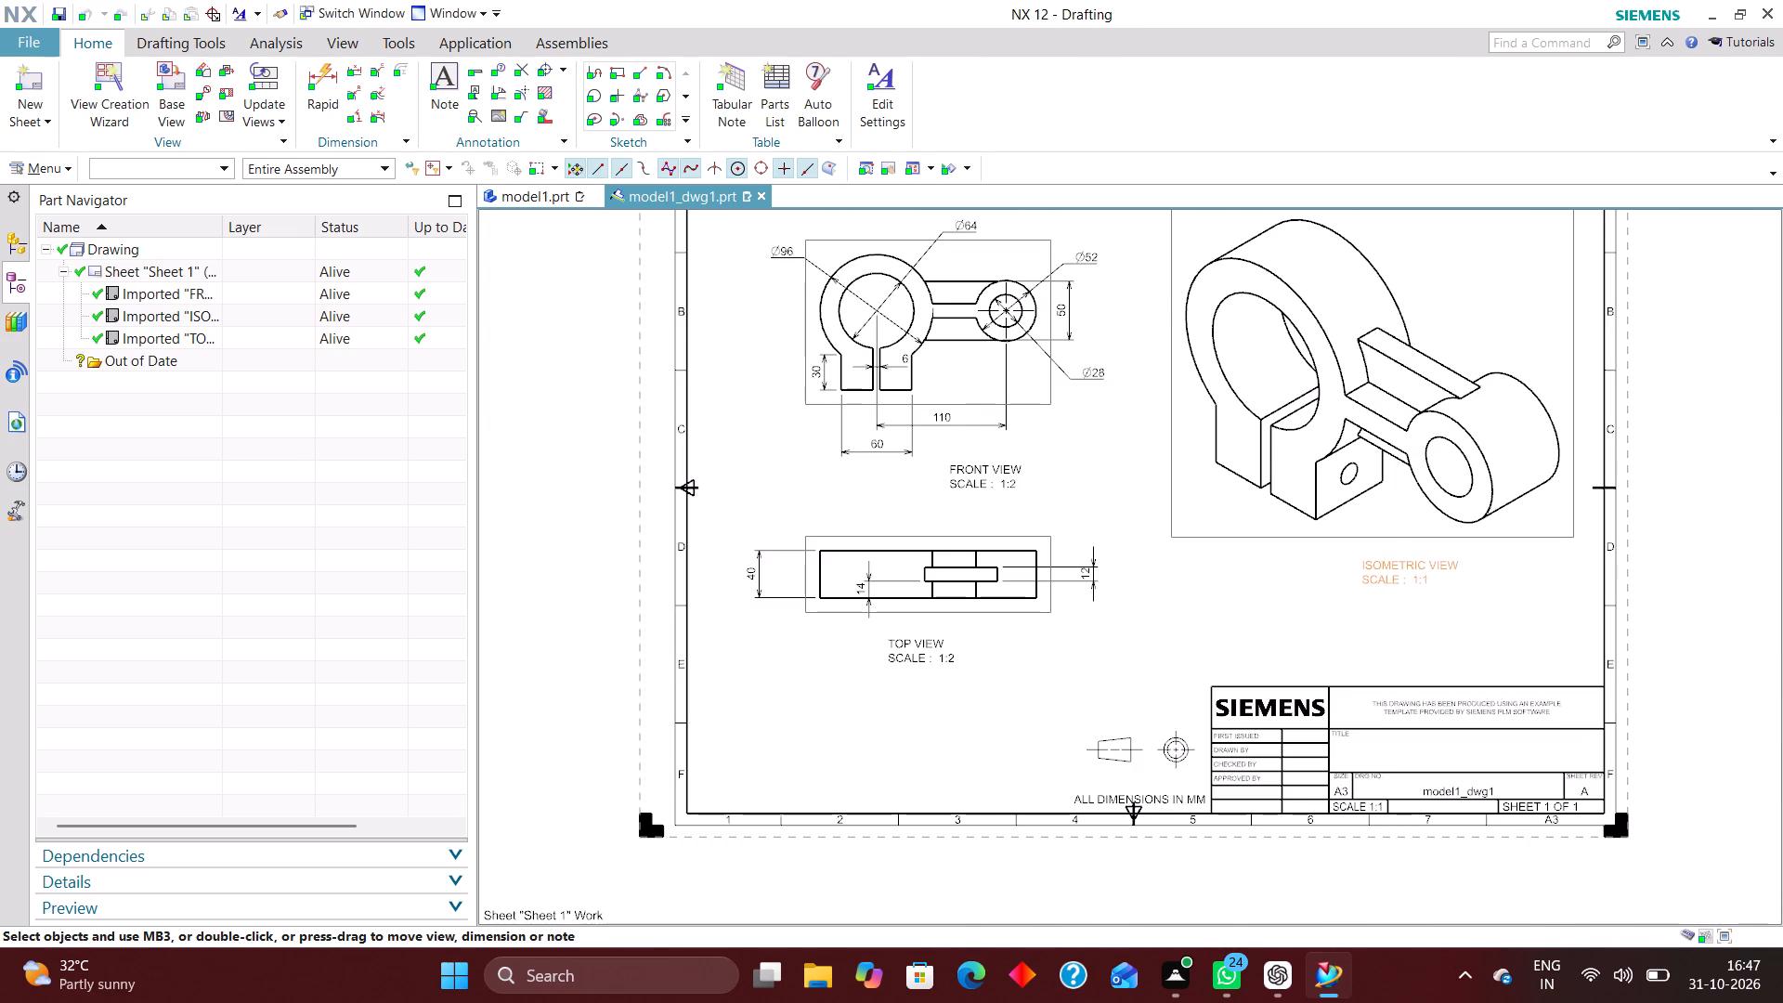
pyautogui.moveTo(1410, 560); pyautogui.dragTo(1407, 558)
pyautogui.scroll(-4, 1155, 598)
pyautogui.scroll(5, 1133, 546)
pyautogui.moveTo(1145, 513); pyautogui.dragTo(1107, 579, button='right')
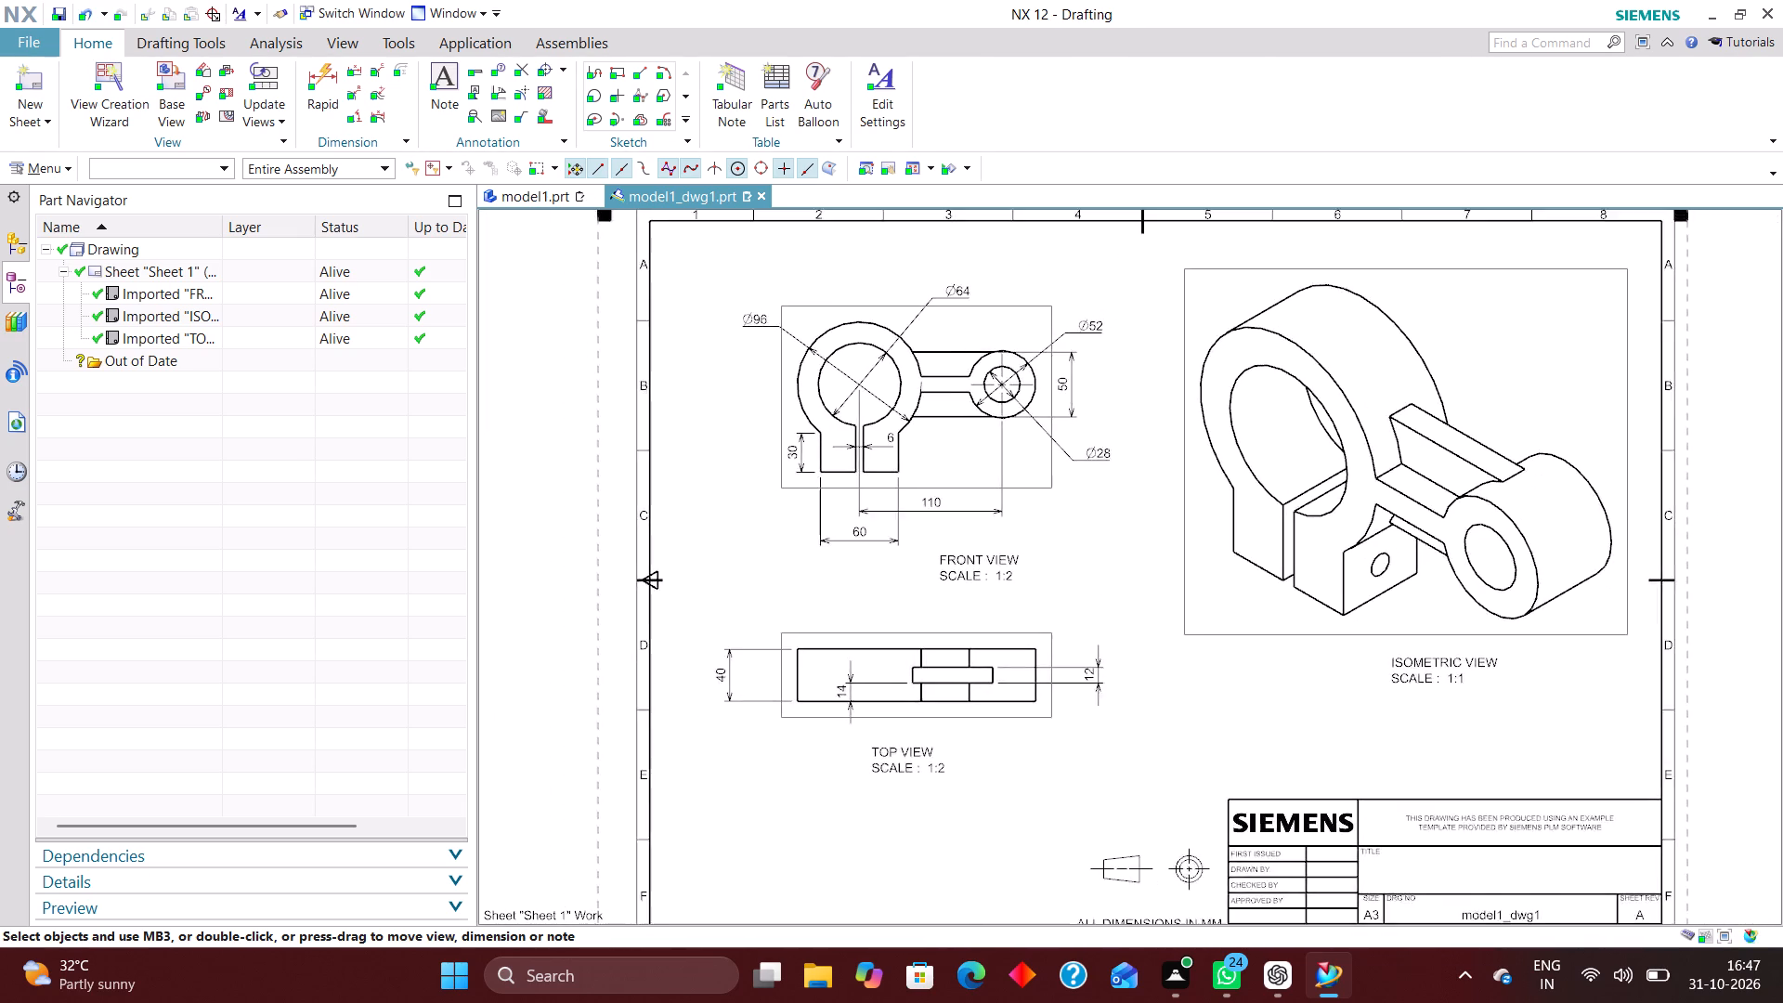
# In the top view, move the 12 dimension's text above its arrows and the 14 dimension's text below its arrows.
pyautogui.scroll(4, 1091, 419)
pyautogui.scroll(-3, 1086, 435)
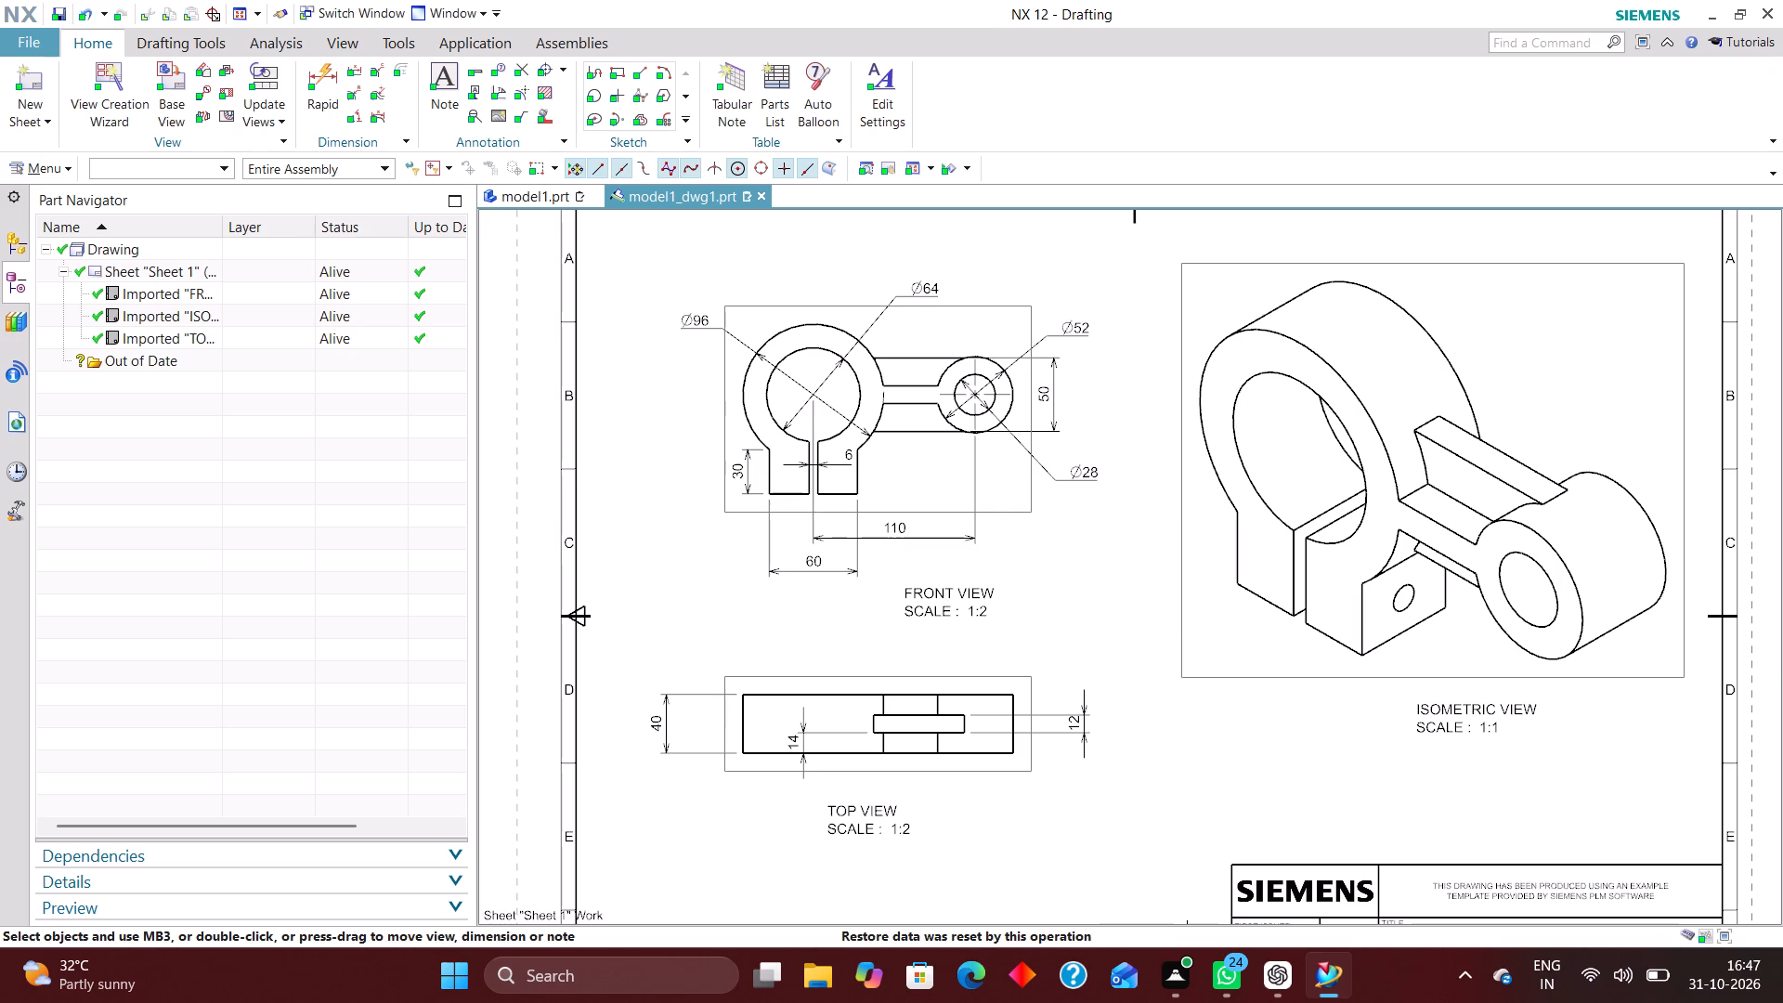
pyautogui.scroll(-2, 732, 341)
pyautogui.scroll(3, 748, 310)
pyautogui.moveTo(745, 275); pyautogui.dragTo(674, 320, button='right')
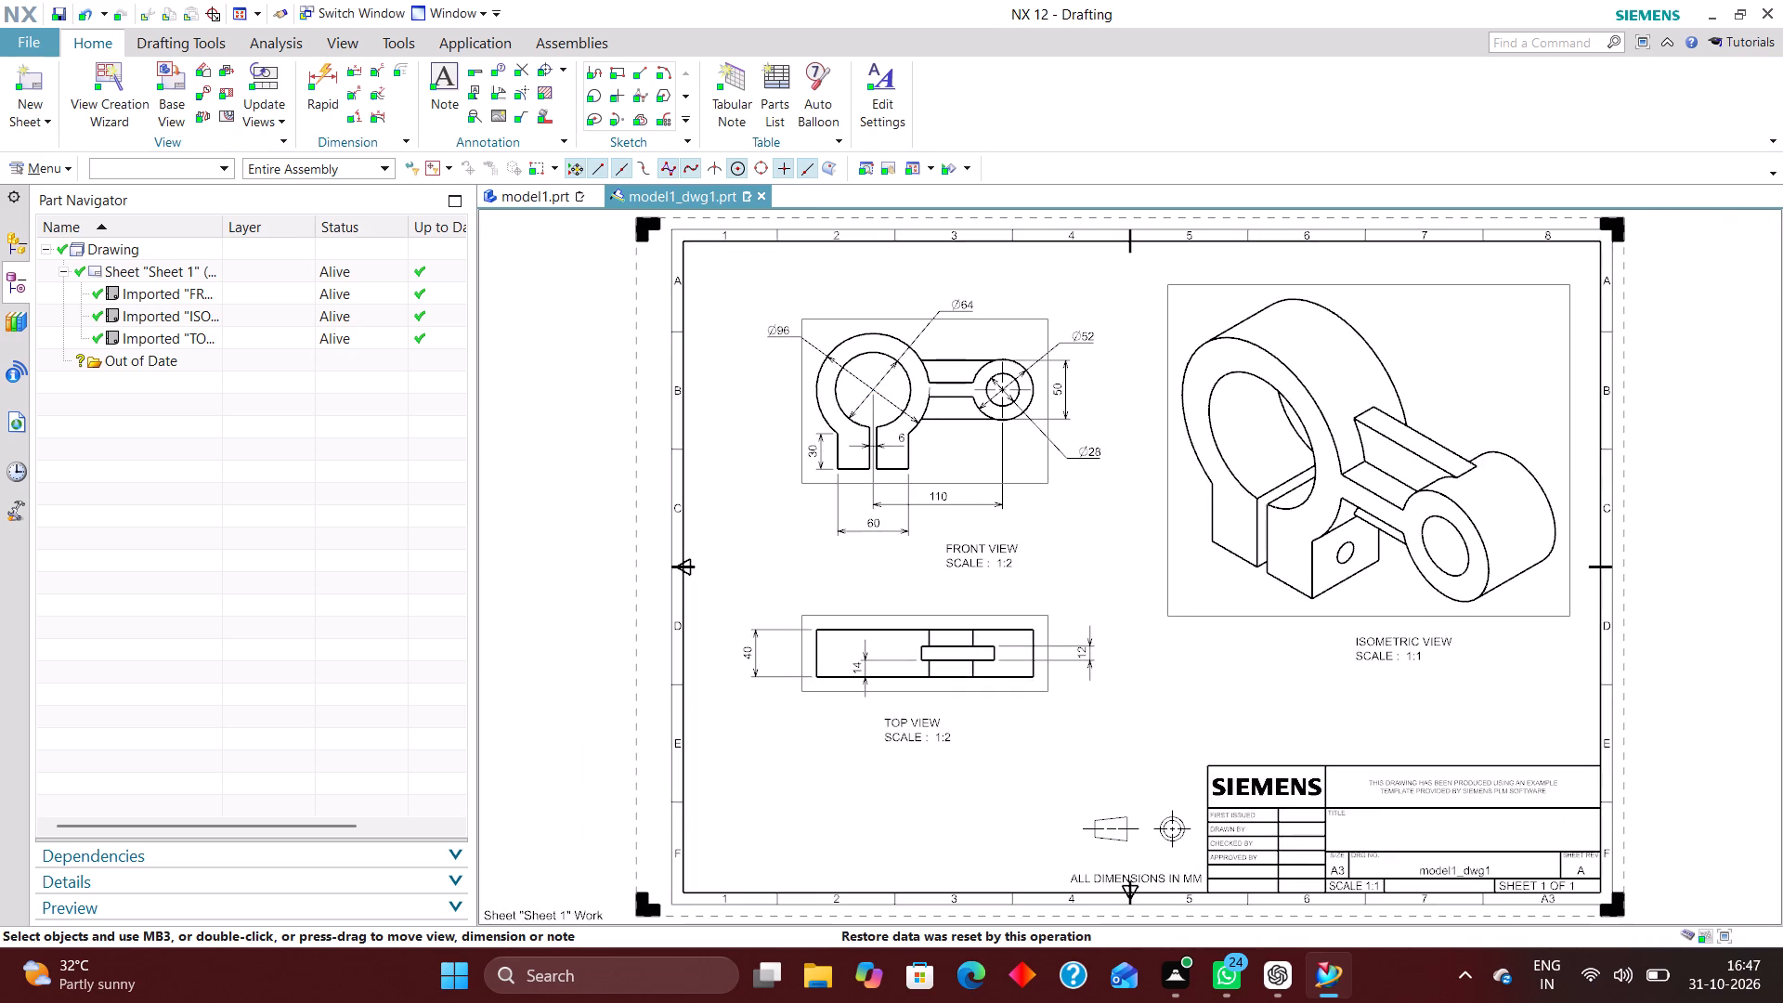
pyautogui.scroll(1, 946, 730)
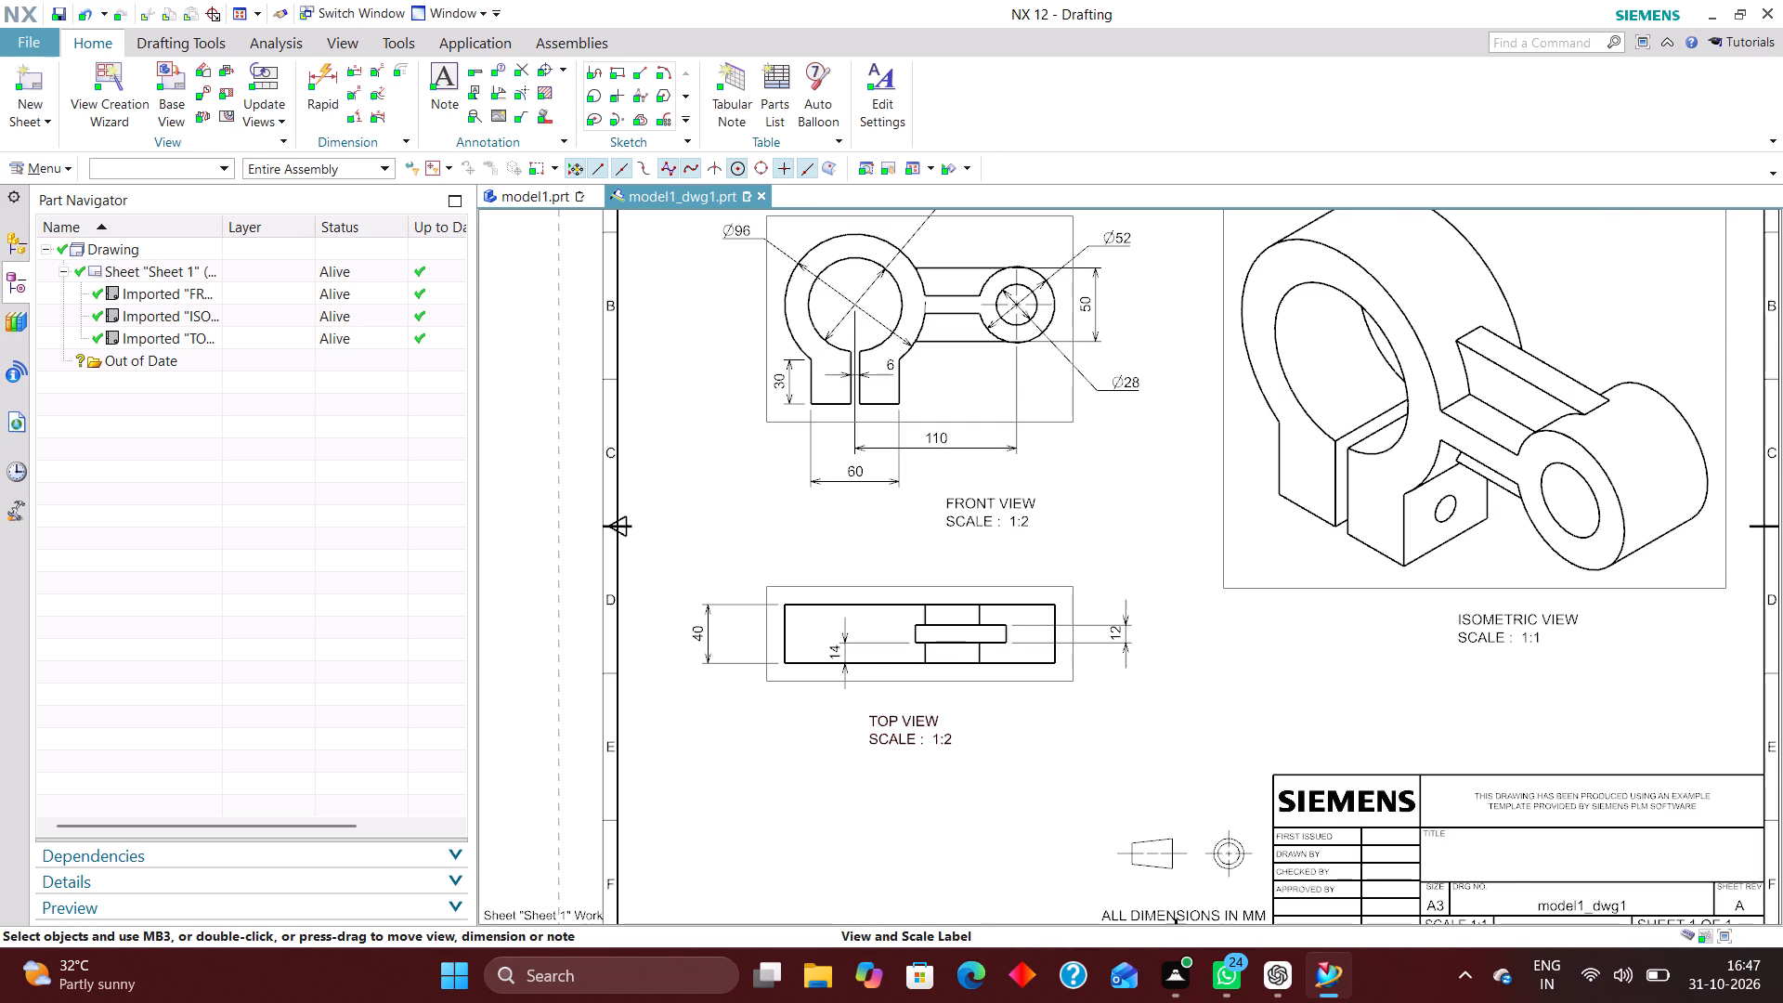
pyautogui.scroll(3, 1122, 632)
pyautogui.moveTo(1113, 629); pyautogui.dragTo(1108, 544)
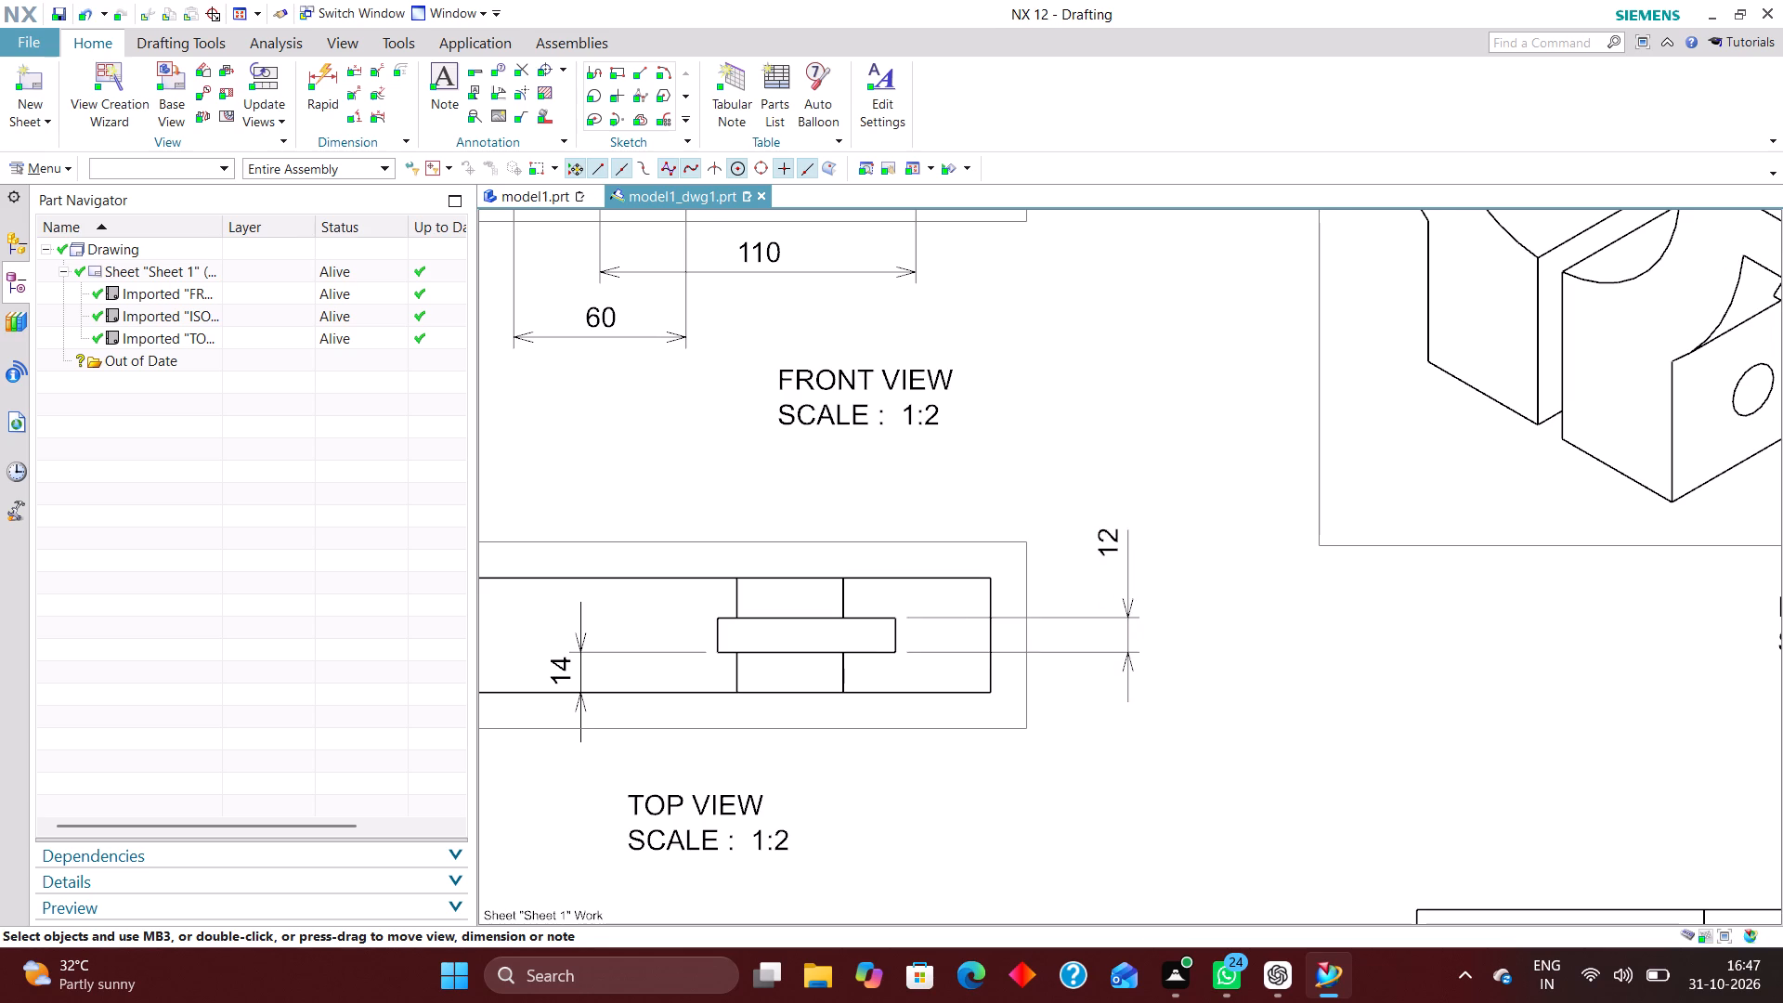
pyautogui.scroll(-2, 1180, 612)
pyautogui.scroll(3, 800, 650)
pyautogui.moveTo(777, 645); pyautogui.dragTo(778, 742)
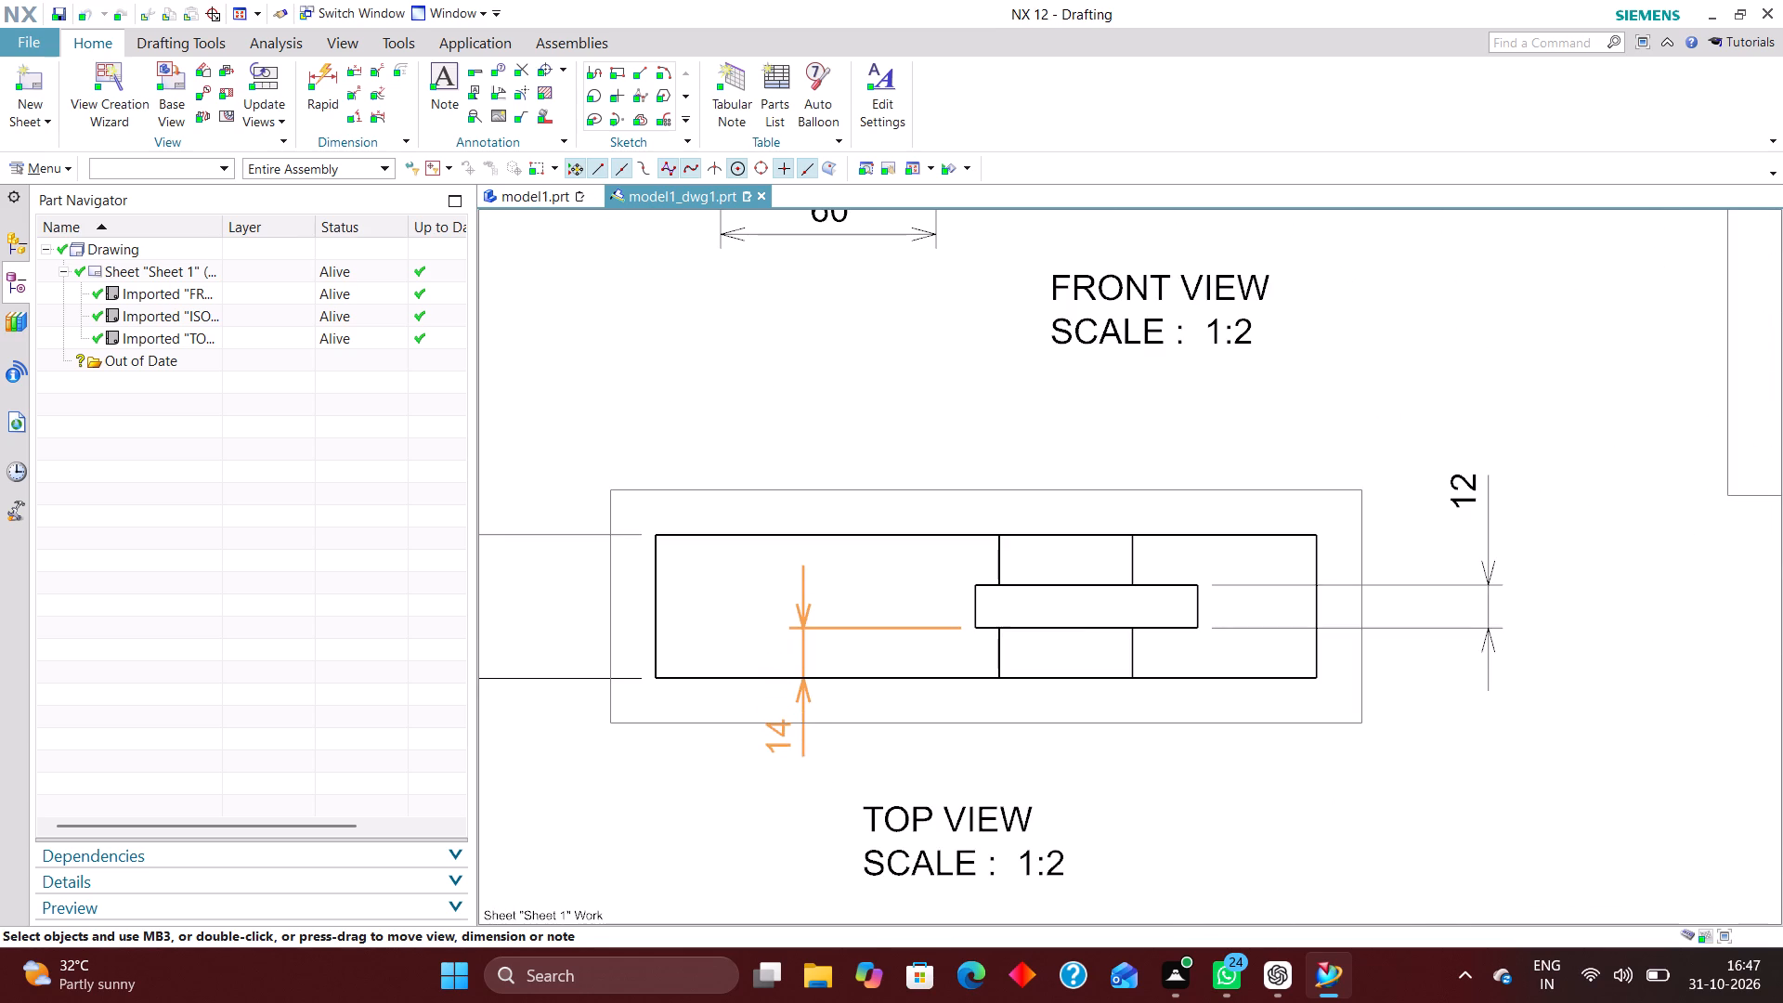
pyautogui.moveTo(778, 742); pyautogui.dragTo(779, 749)
pyautogui.scroll(-3, 874, 738)
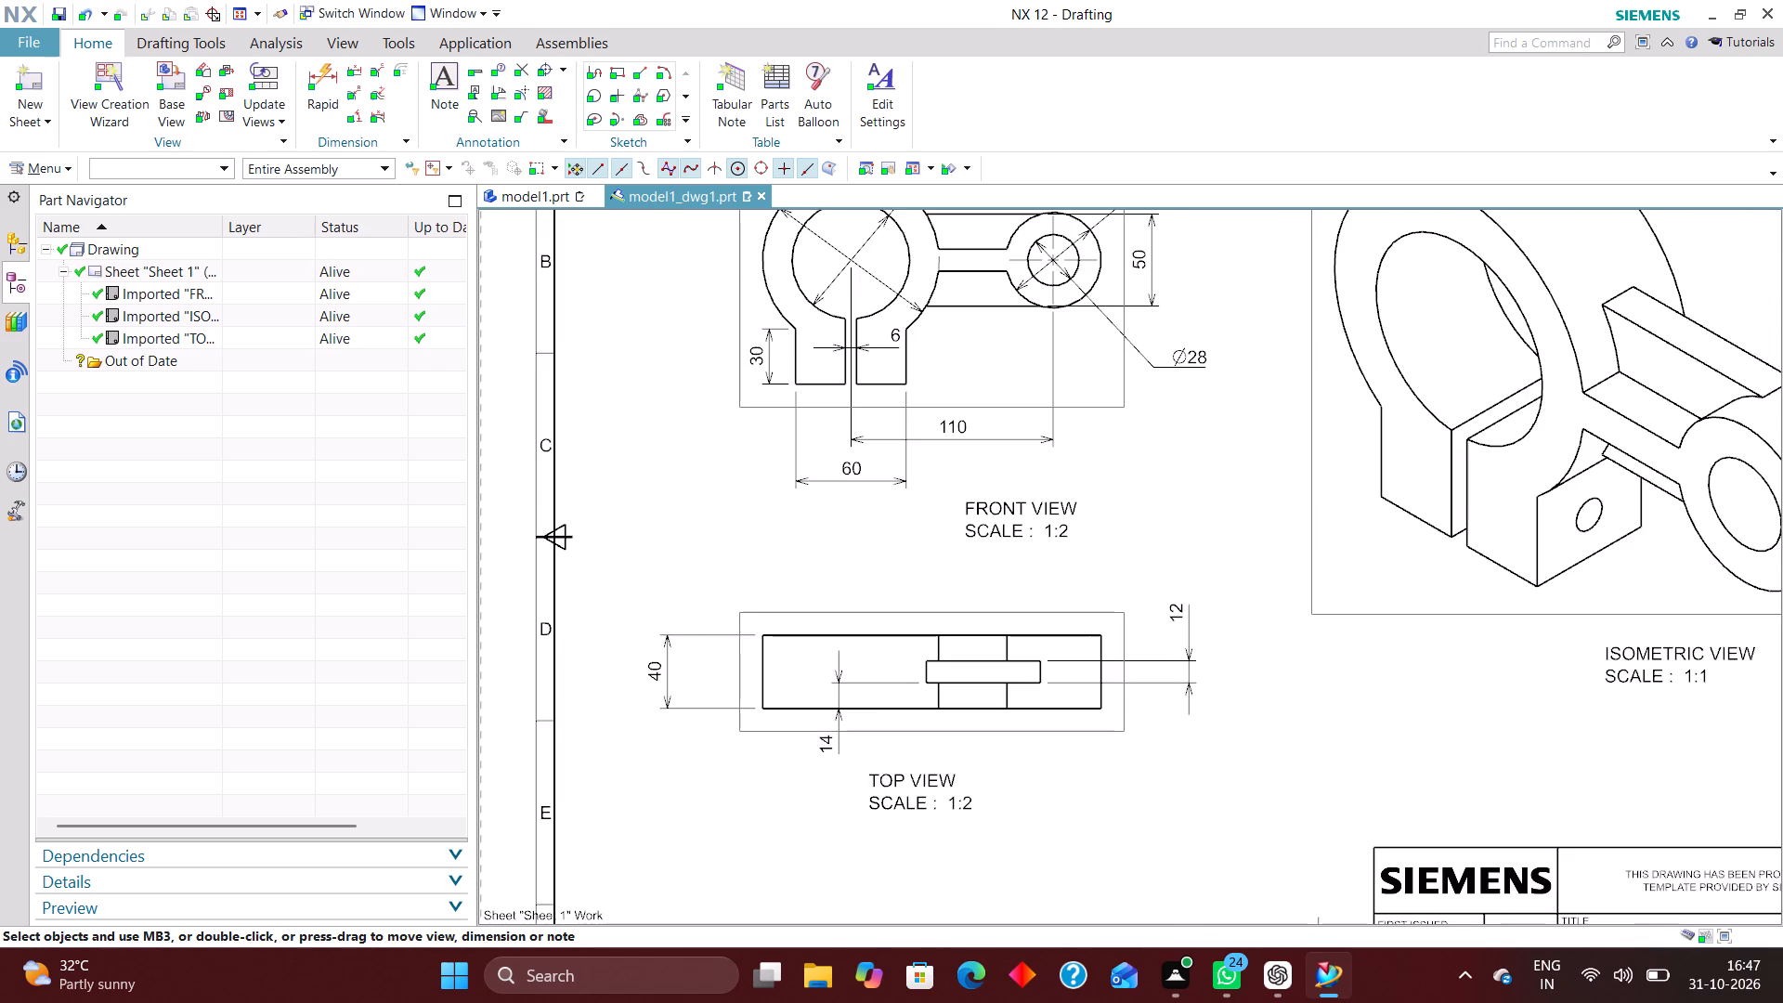
# Add a center mark to the 64 mm diameter bore in the front view, with shortened extension lines.
pyautogui.scroll(3, 843, 669)
pyautogui.scroll(-3, 706, 614)
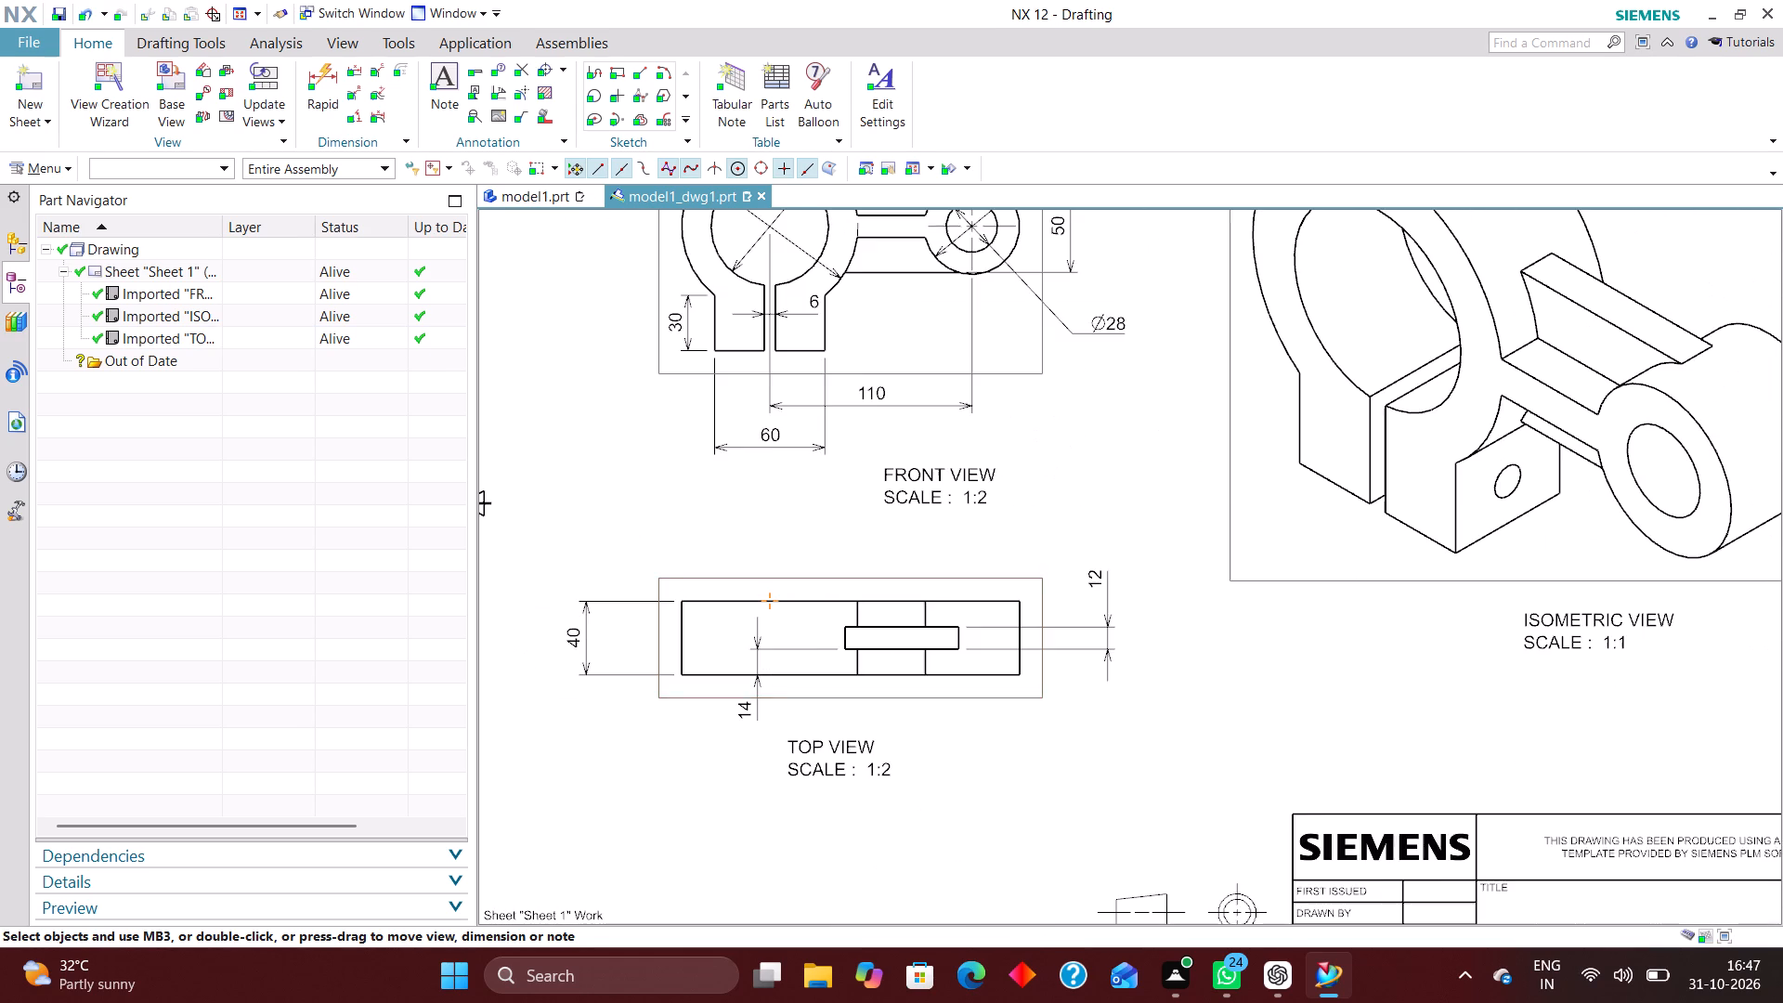
pyautogui.scroll(-2, 920, 708)
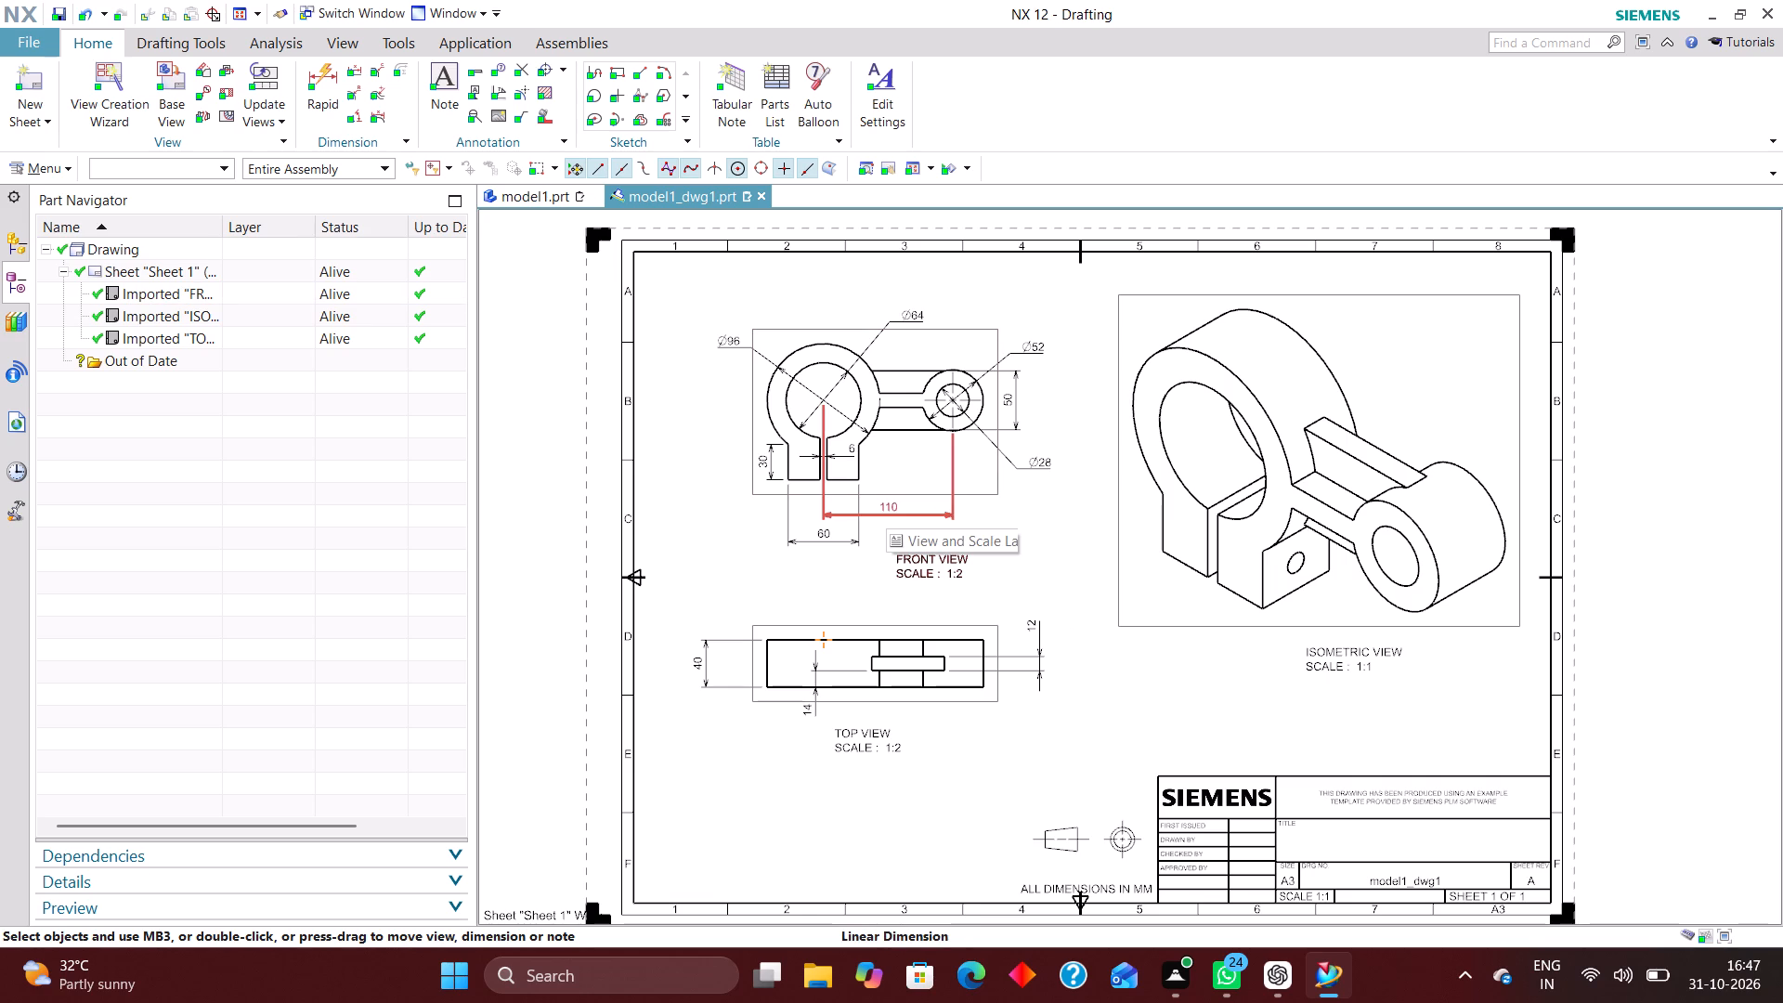
pyautogui.click(542, 67)
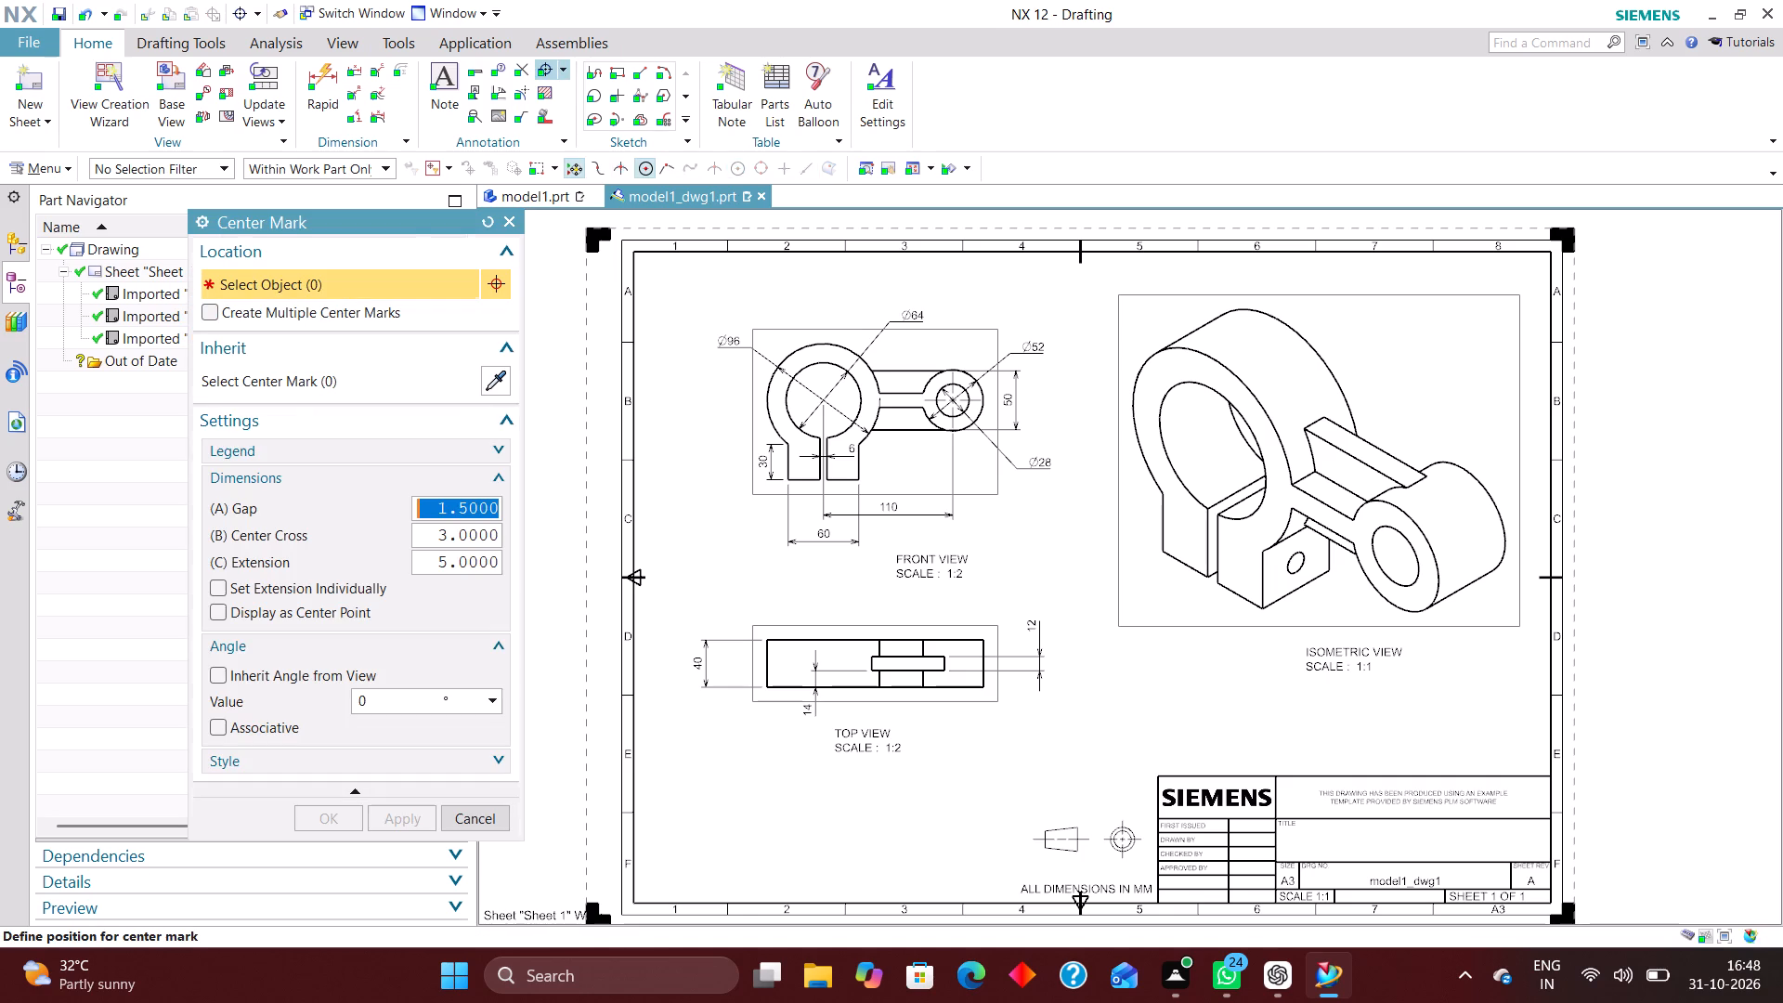
pyautogui.scroll(4, 813, 364)
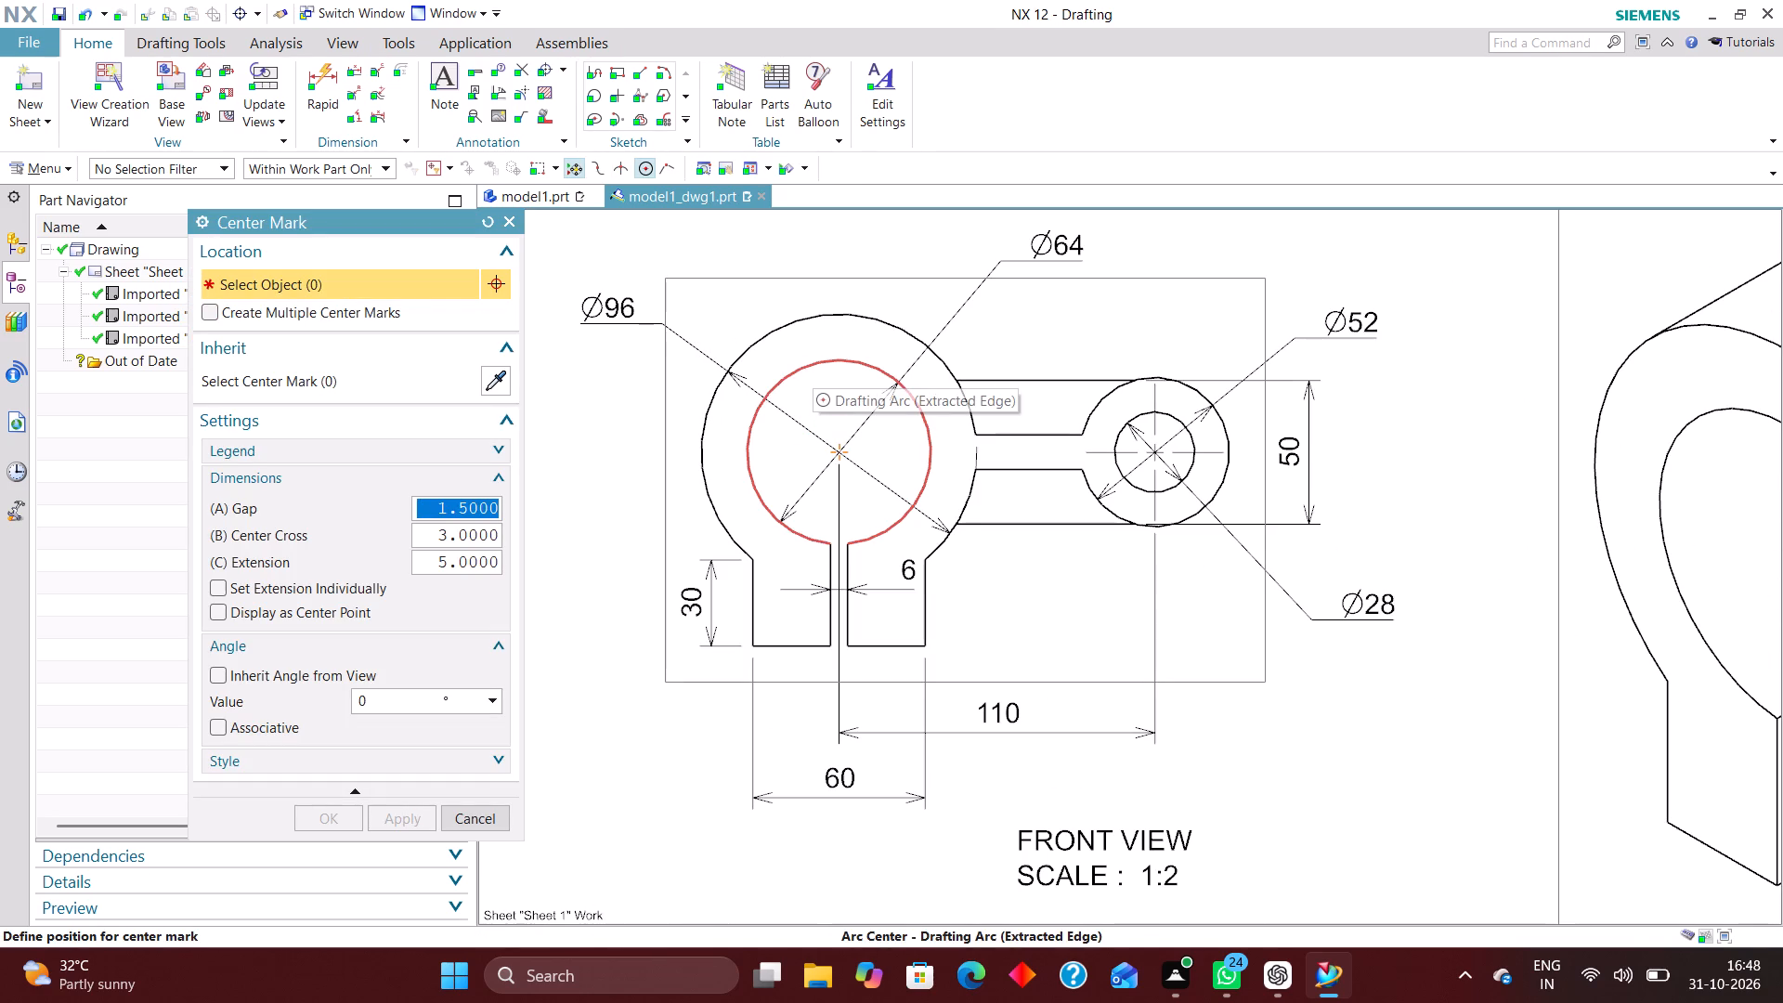
pyautogui.click(865, 364)
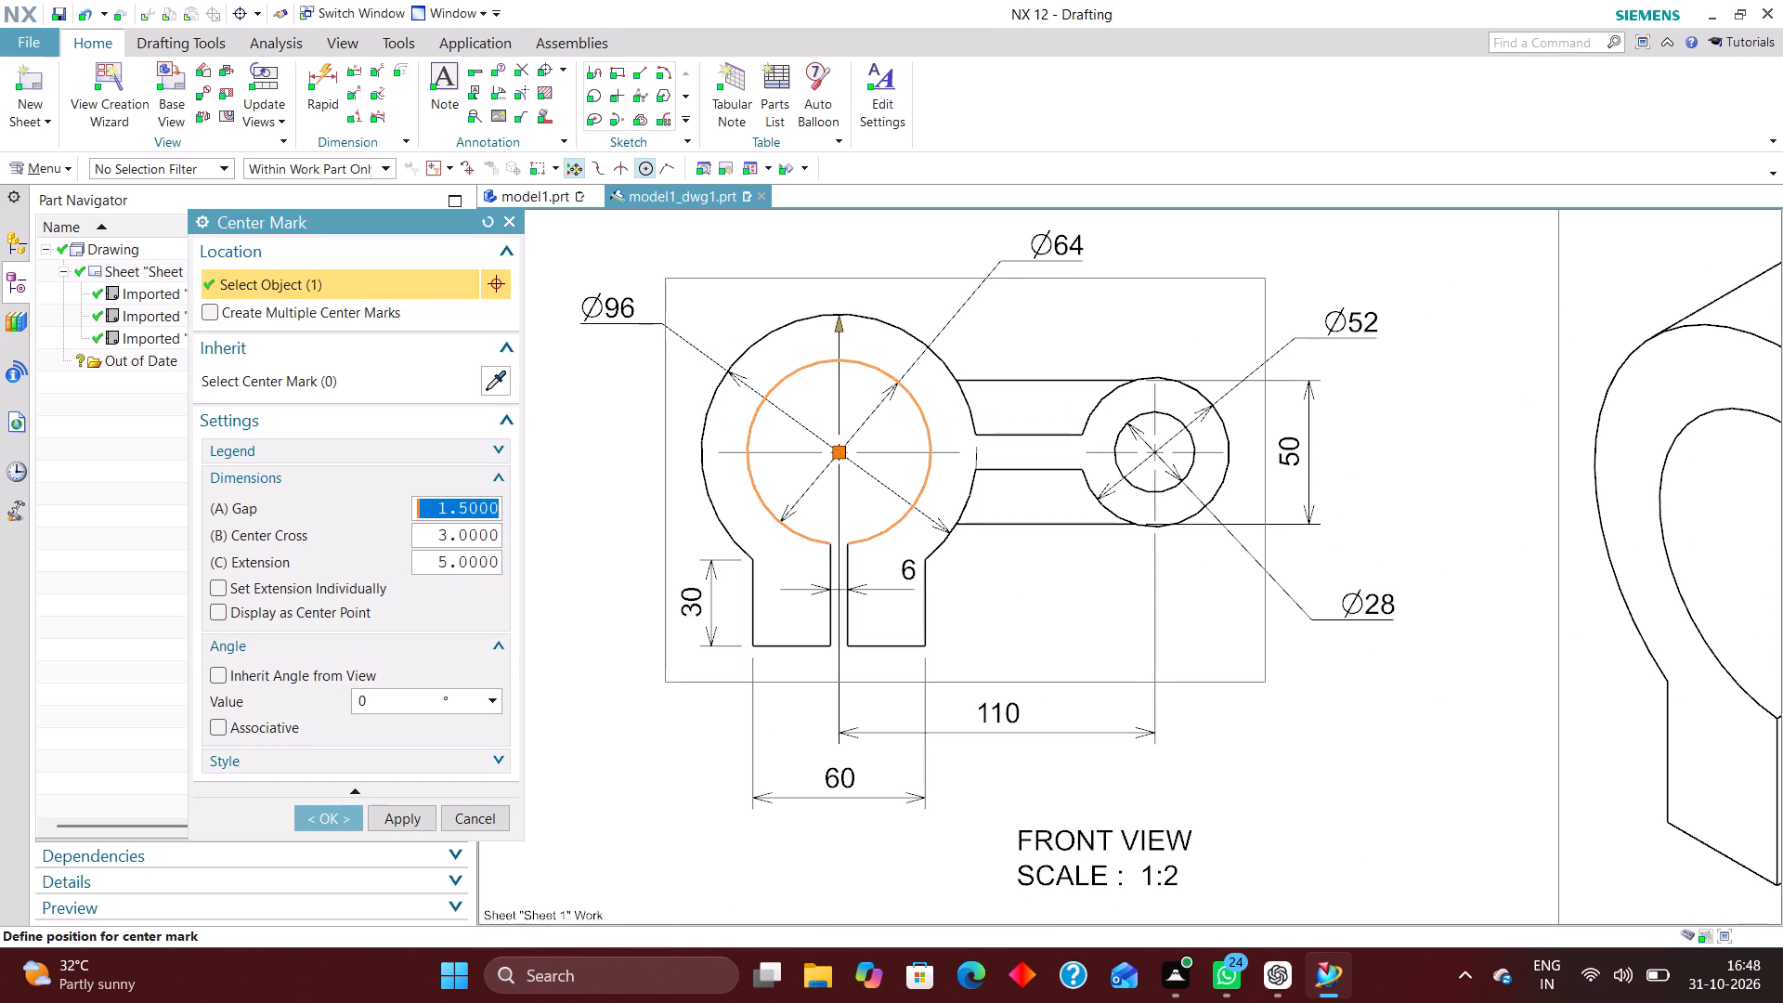
pyautogui.moveTo(837, 322); pyautogui.dragTo(840, 344)
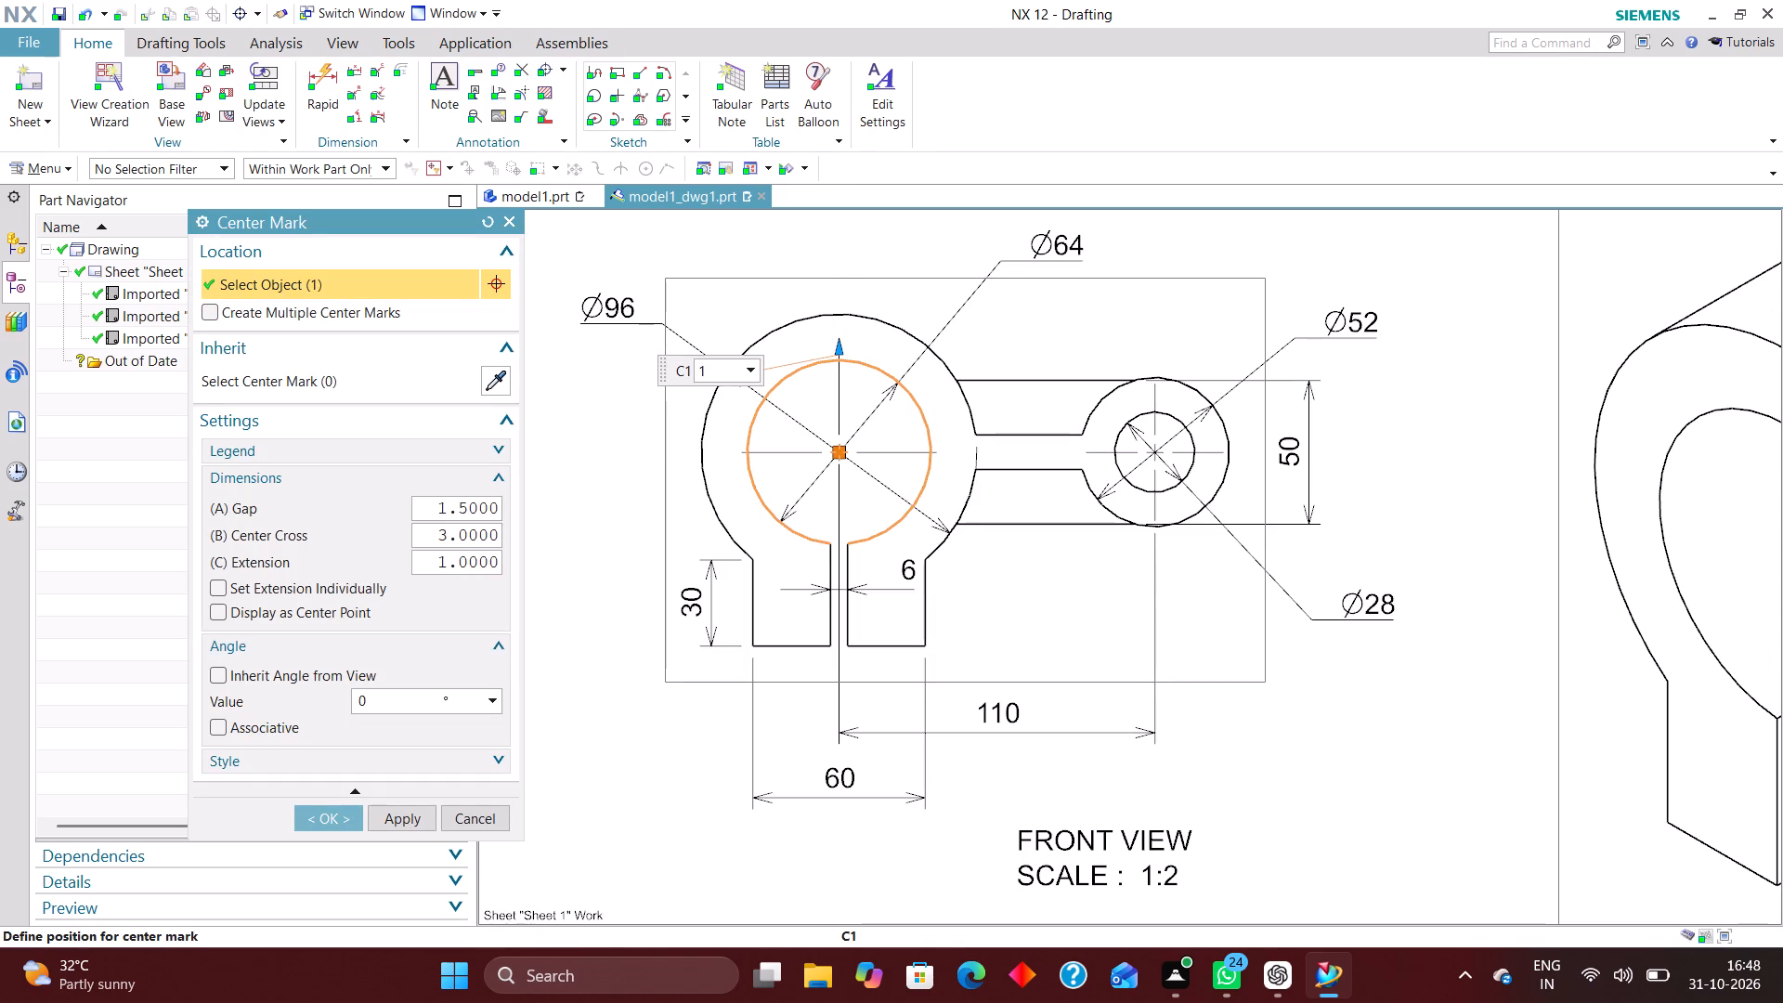
pyautogui.moveTo(840, 344); pyautogui.dragTo(836, 332)
pyautogui.click(318, 824)
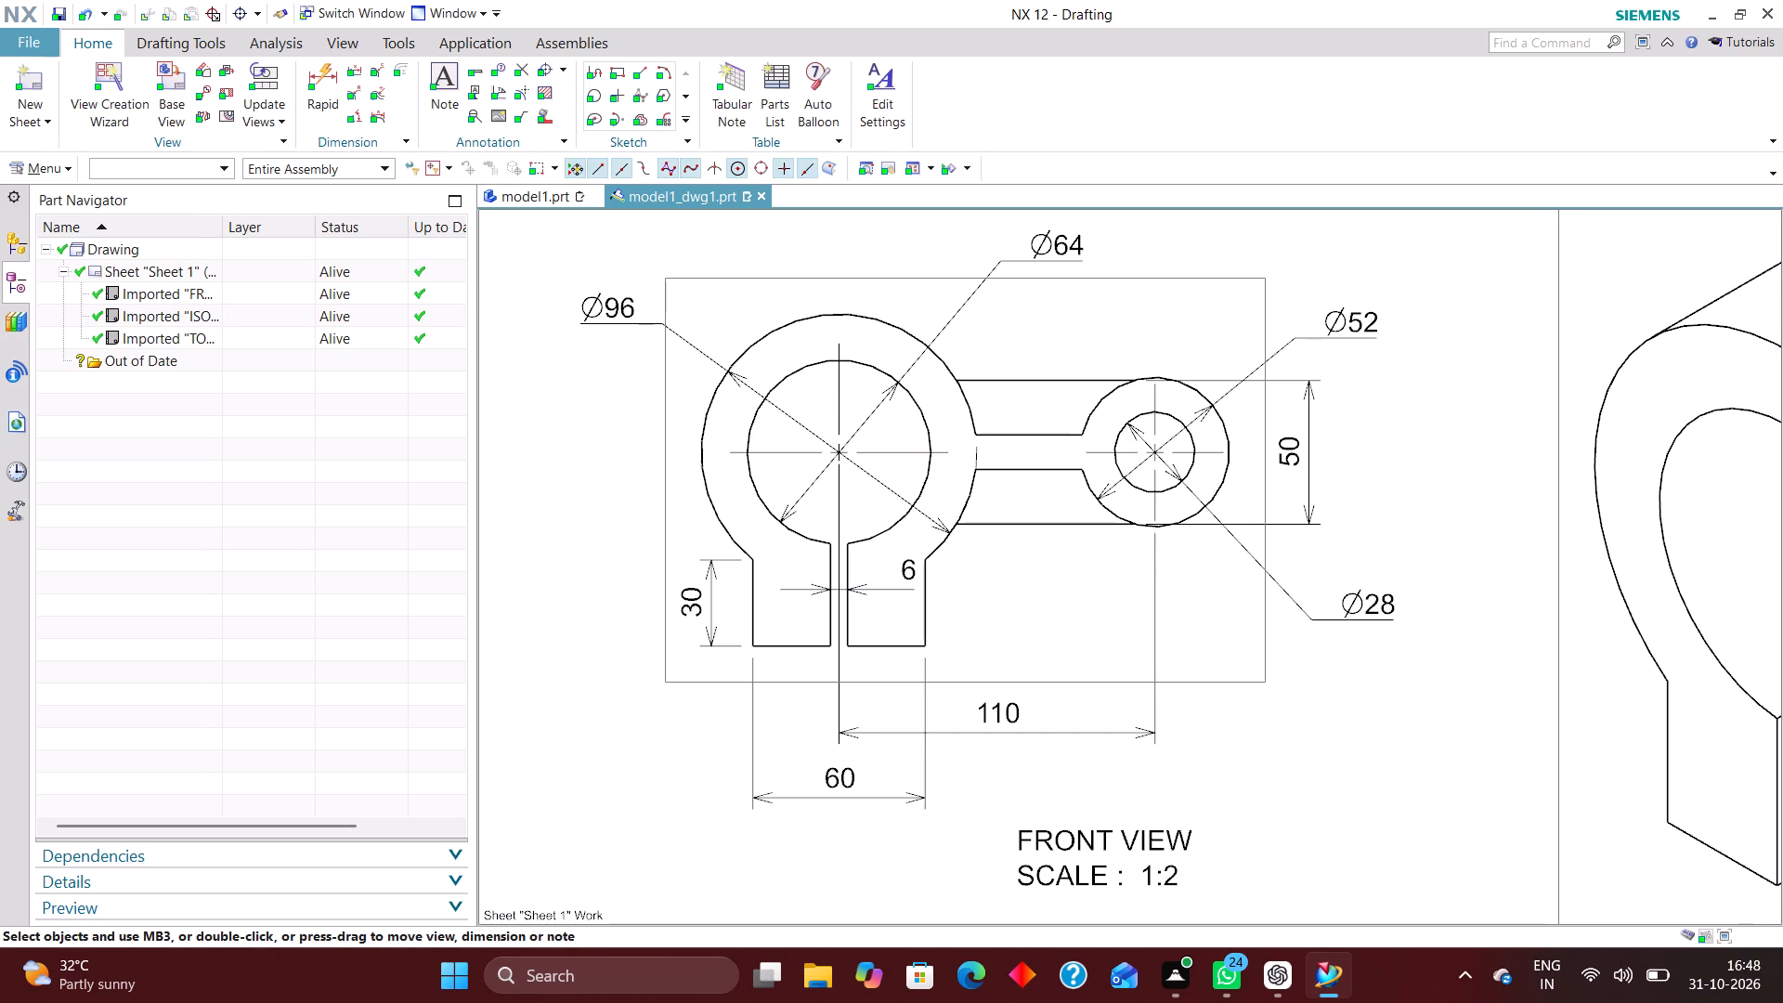
# Examine the sheet's views, dimensions and labels for completeness and neat placement.
pyautogui.scroll(-4, 870, 324)
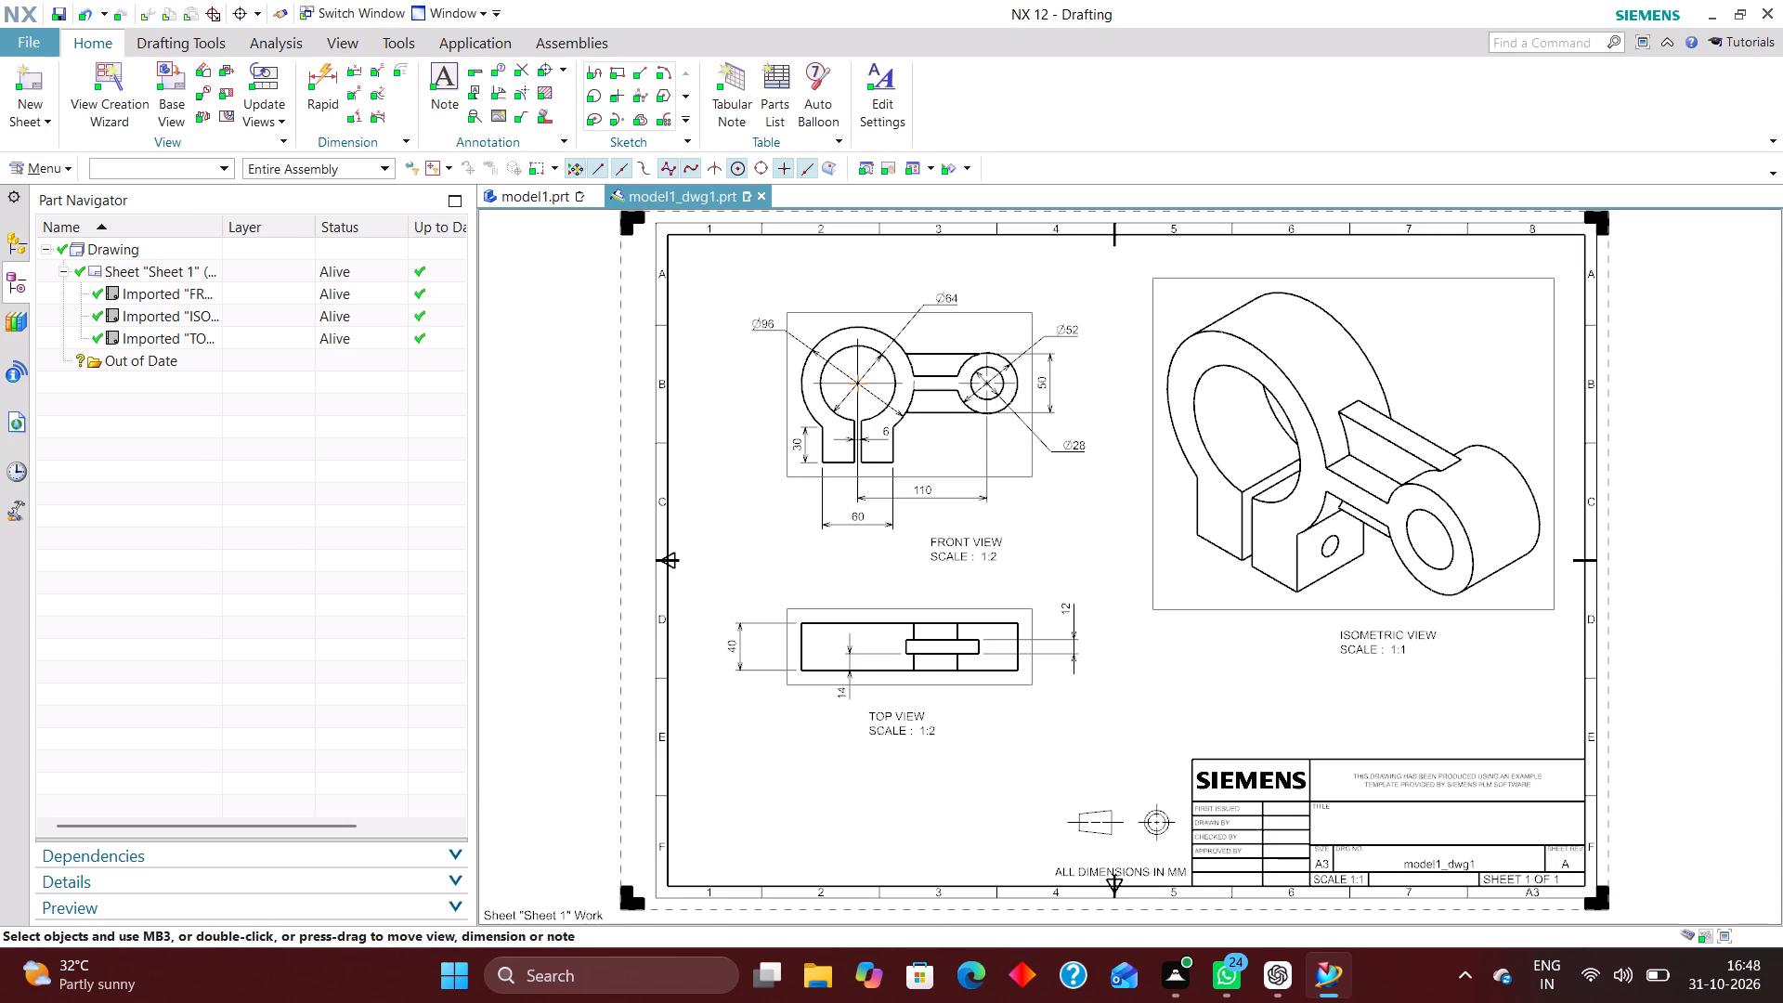
pyautogui.moveTo(1071, 529); pyautogui.dragTo(944, 632, button='right')
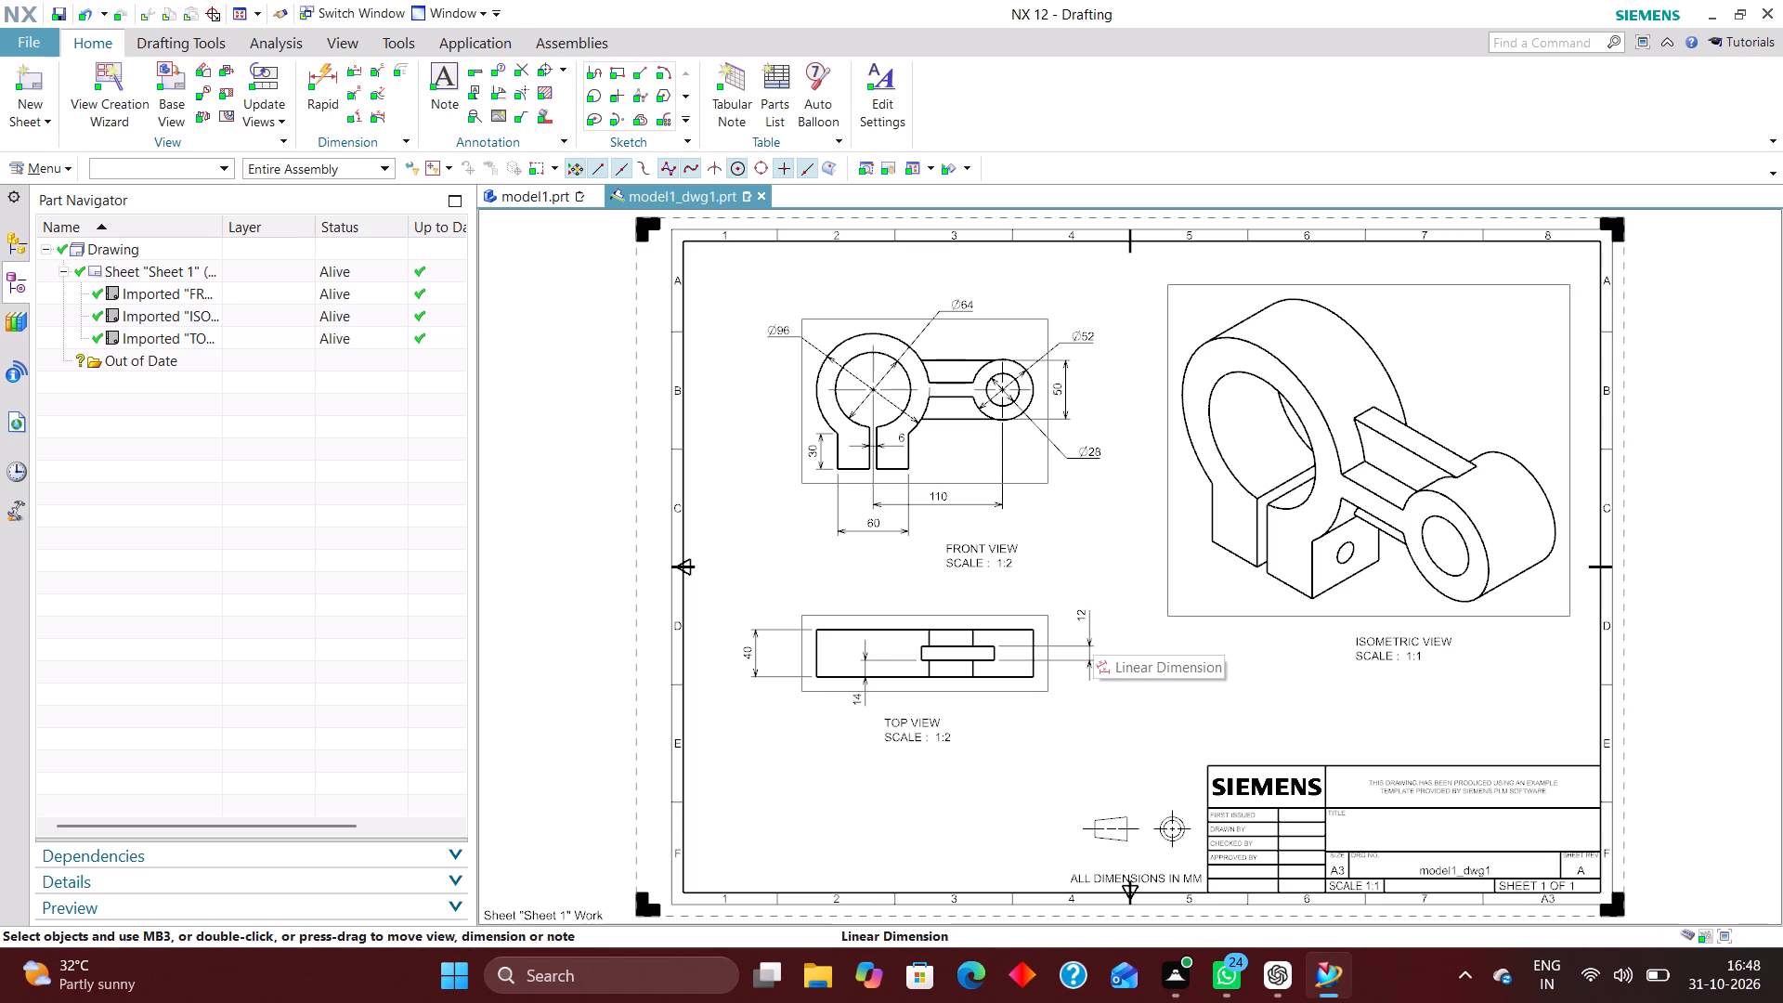
pyautogui.scroll(-1, 768, 535)
pyautogui.scroll(2, 806, 607)
pyautogui.scroll(2, 739, 653)
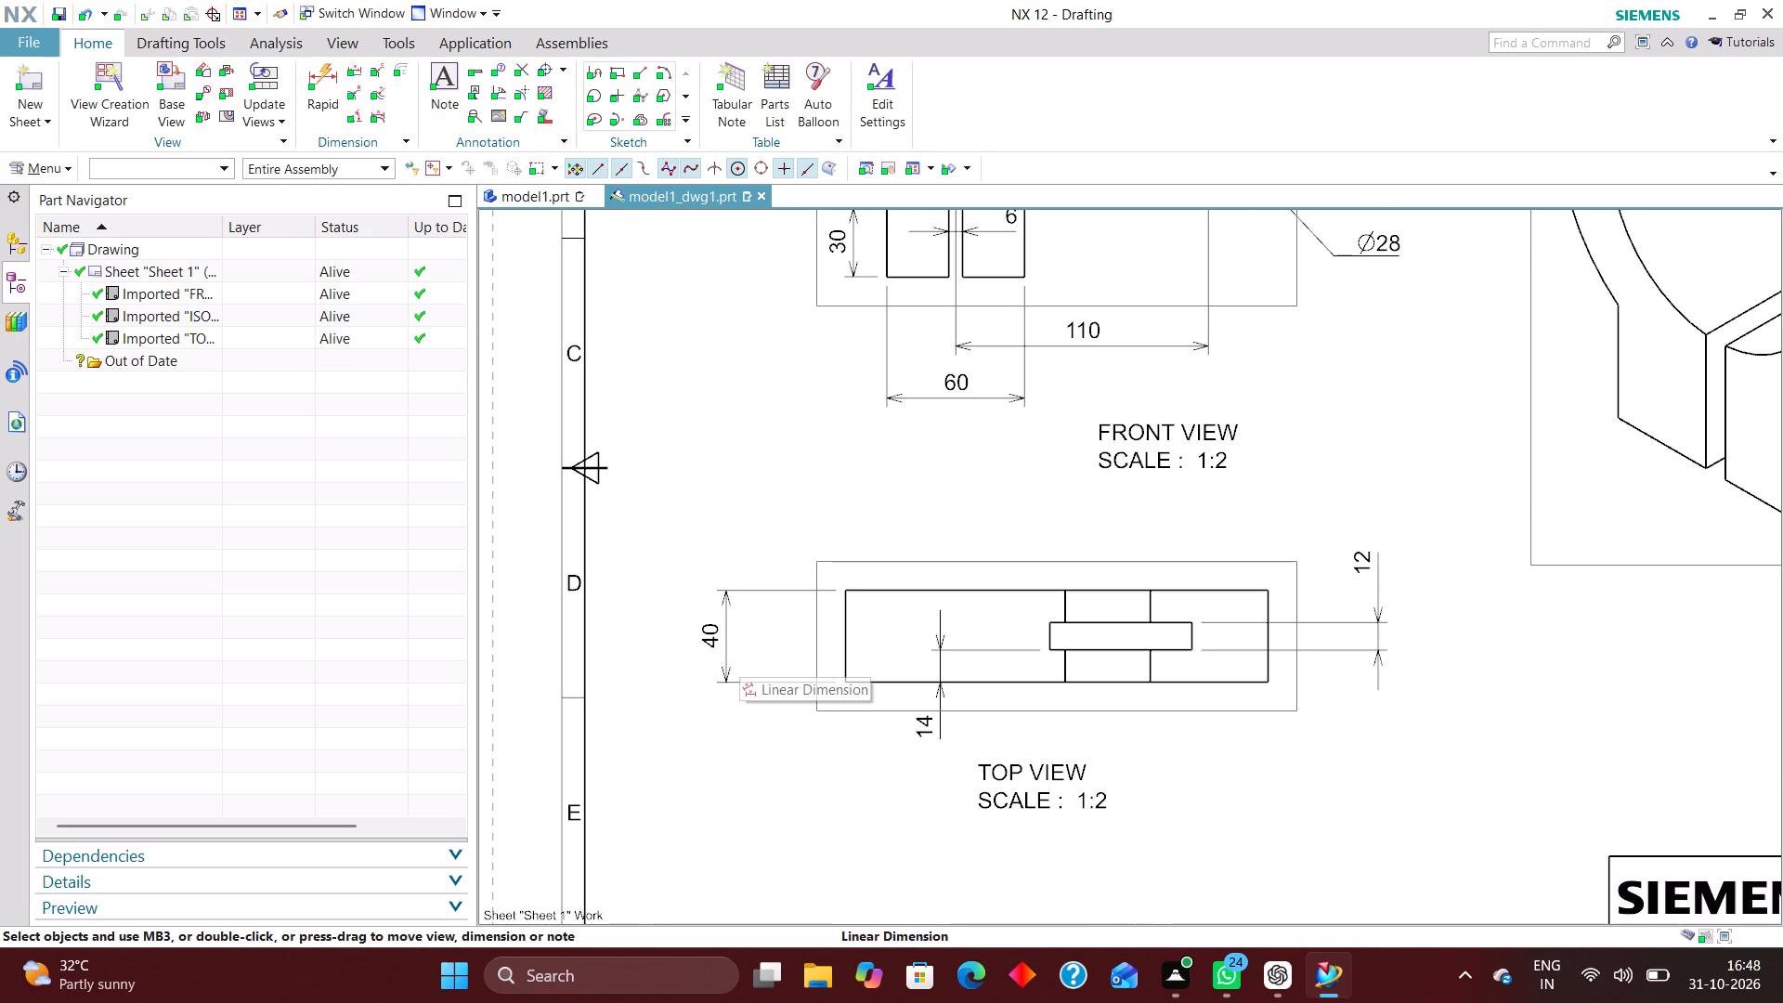
pyautogui.scroll(-1, 729, 587)
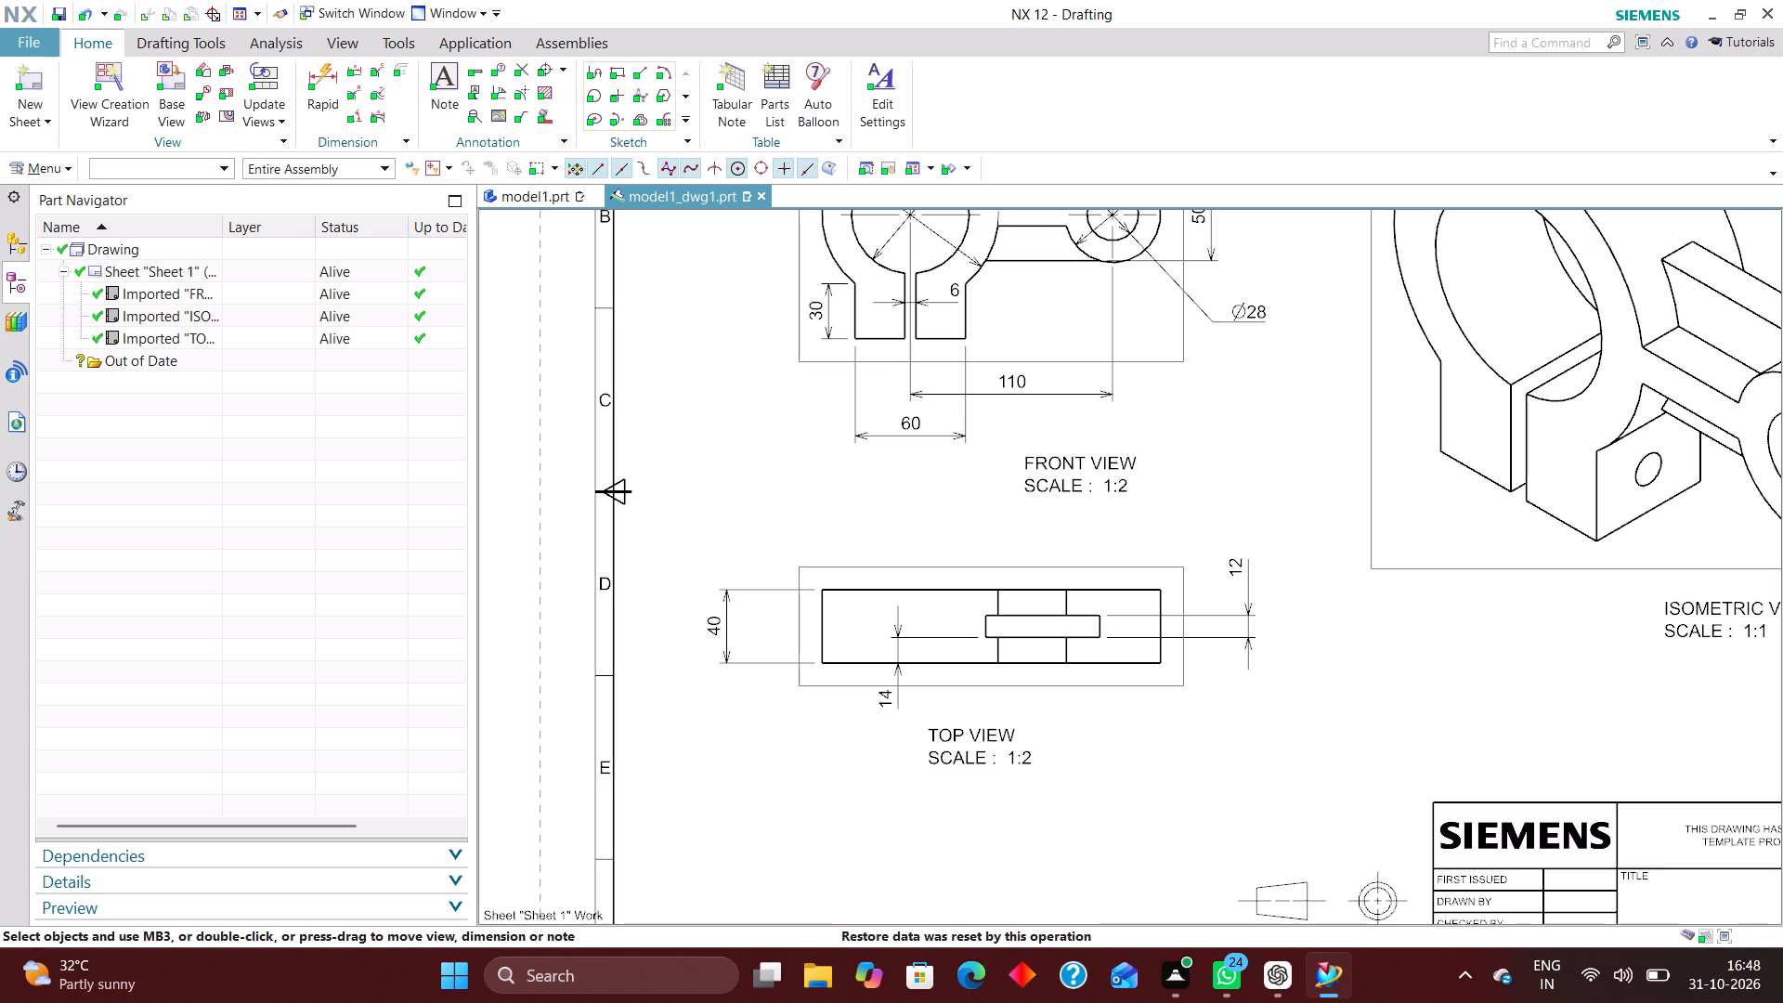
pyautogui.scroll(-4, 1237, 504)
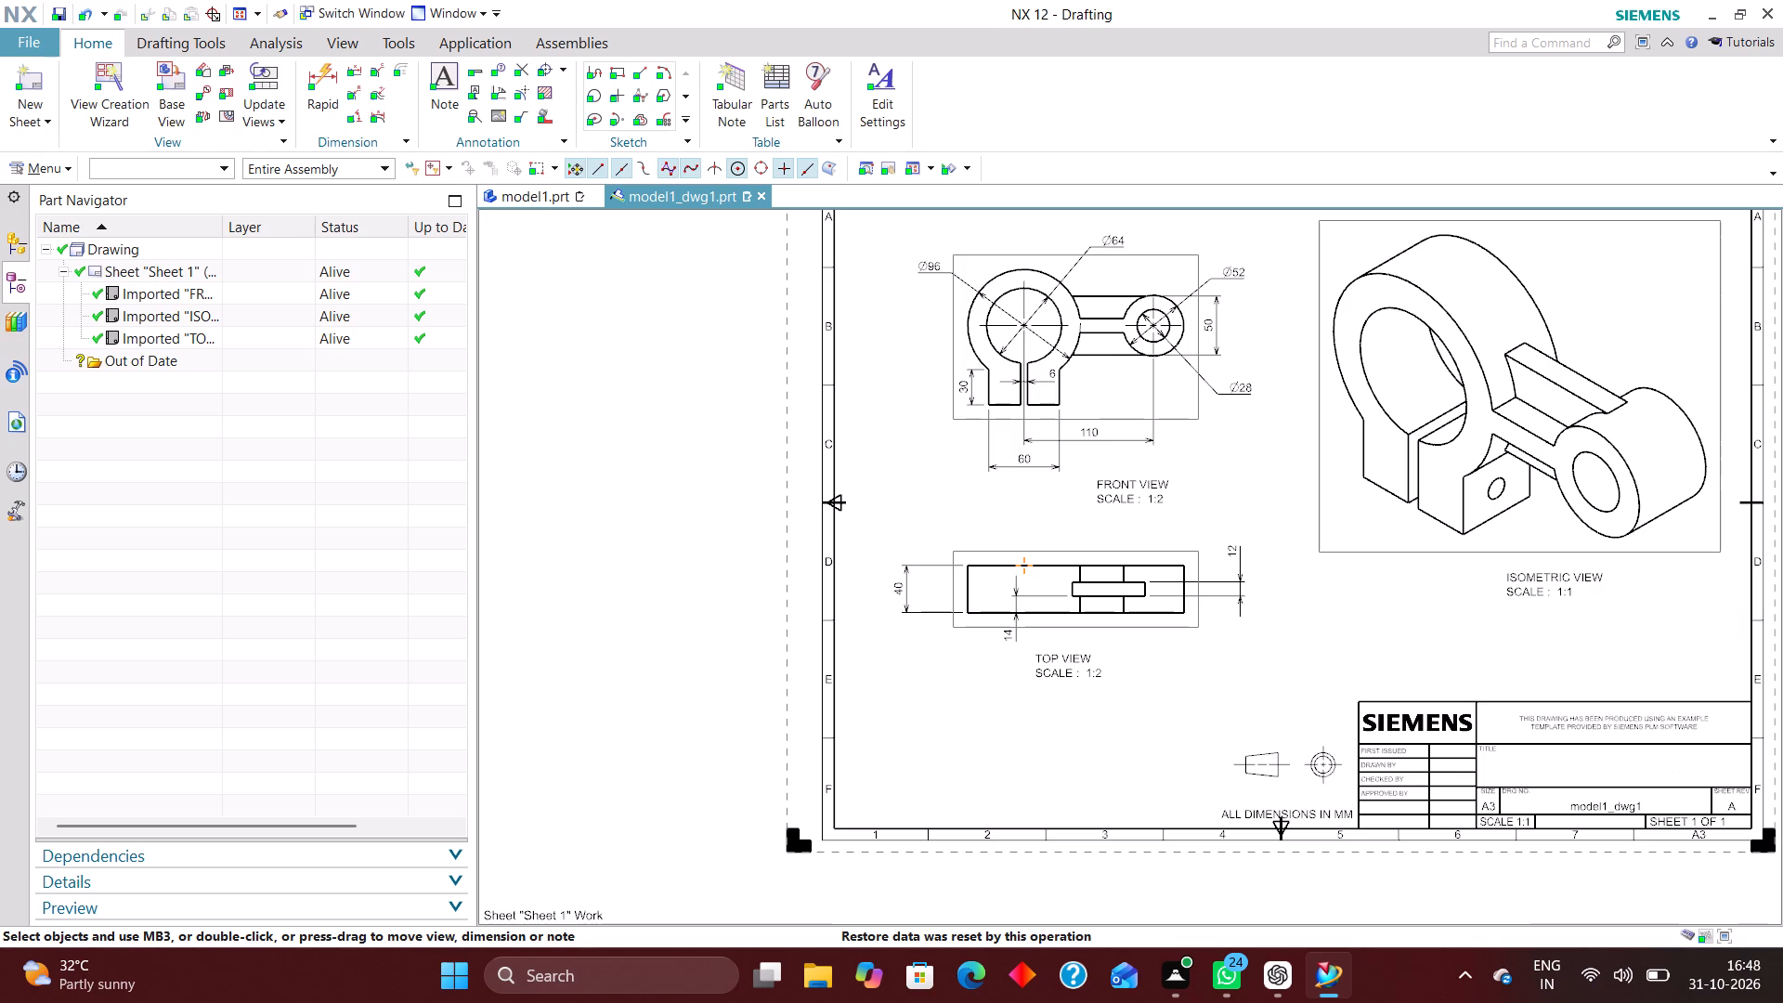
pyautogui.scroll(-3, 1192, 585)
pyautogui.scroll(3, 1208, 545)
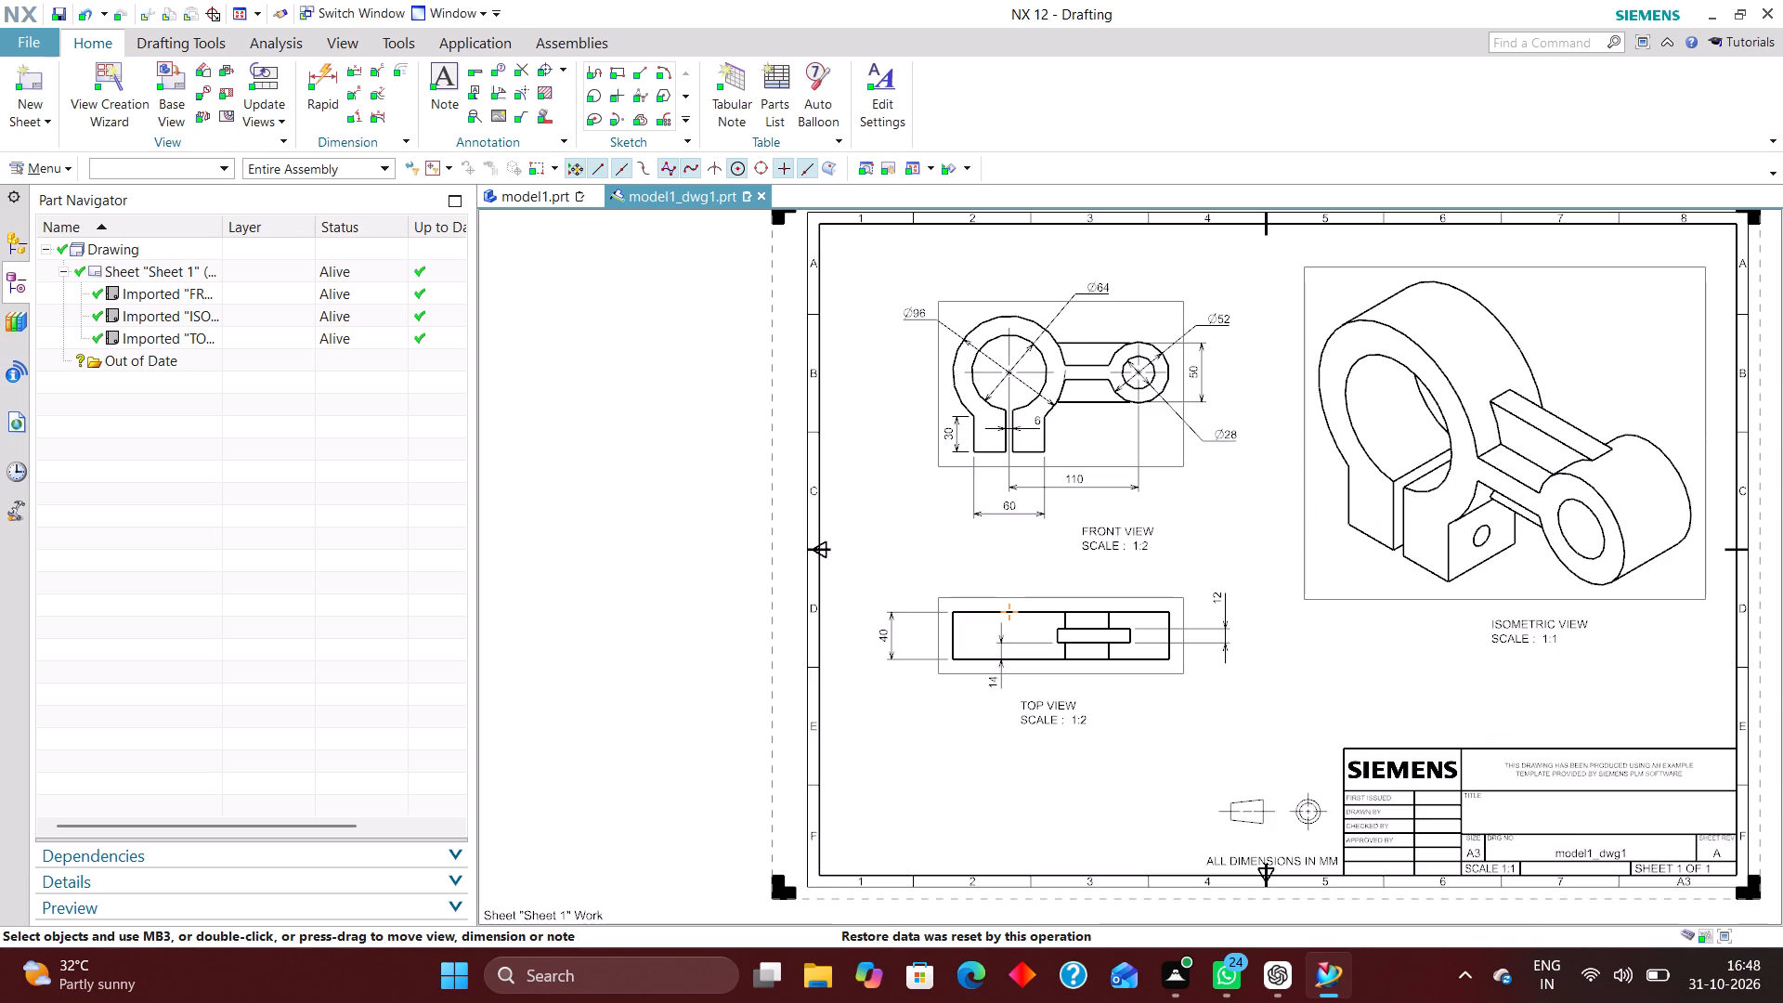
pyautogui.moveTo(1260, 499); pyautogui.dragTo(1197, 541, button='right')
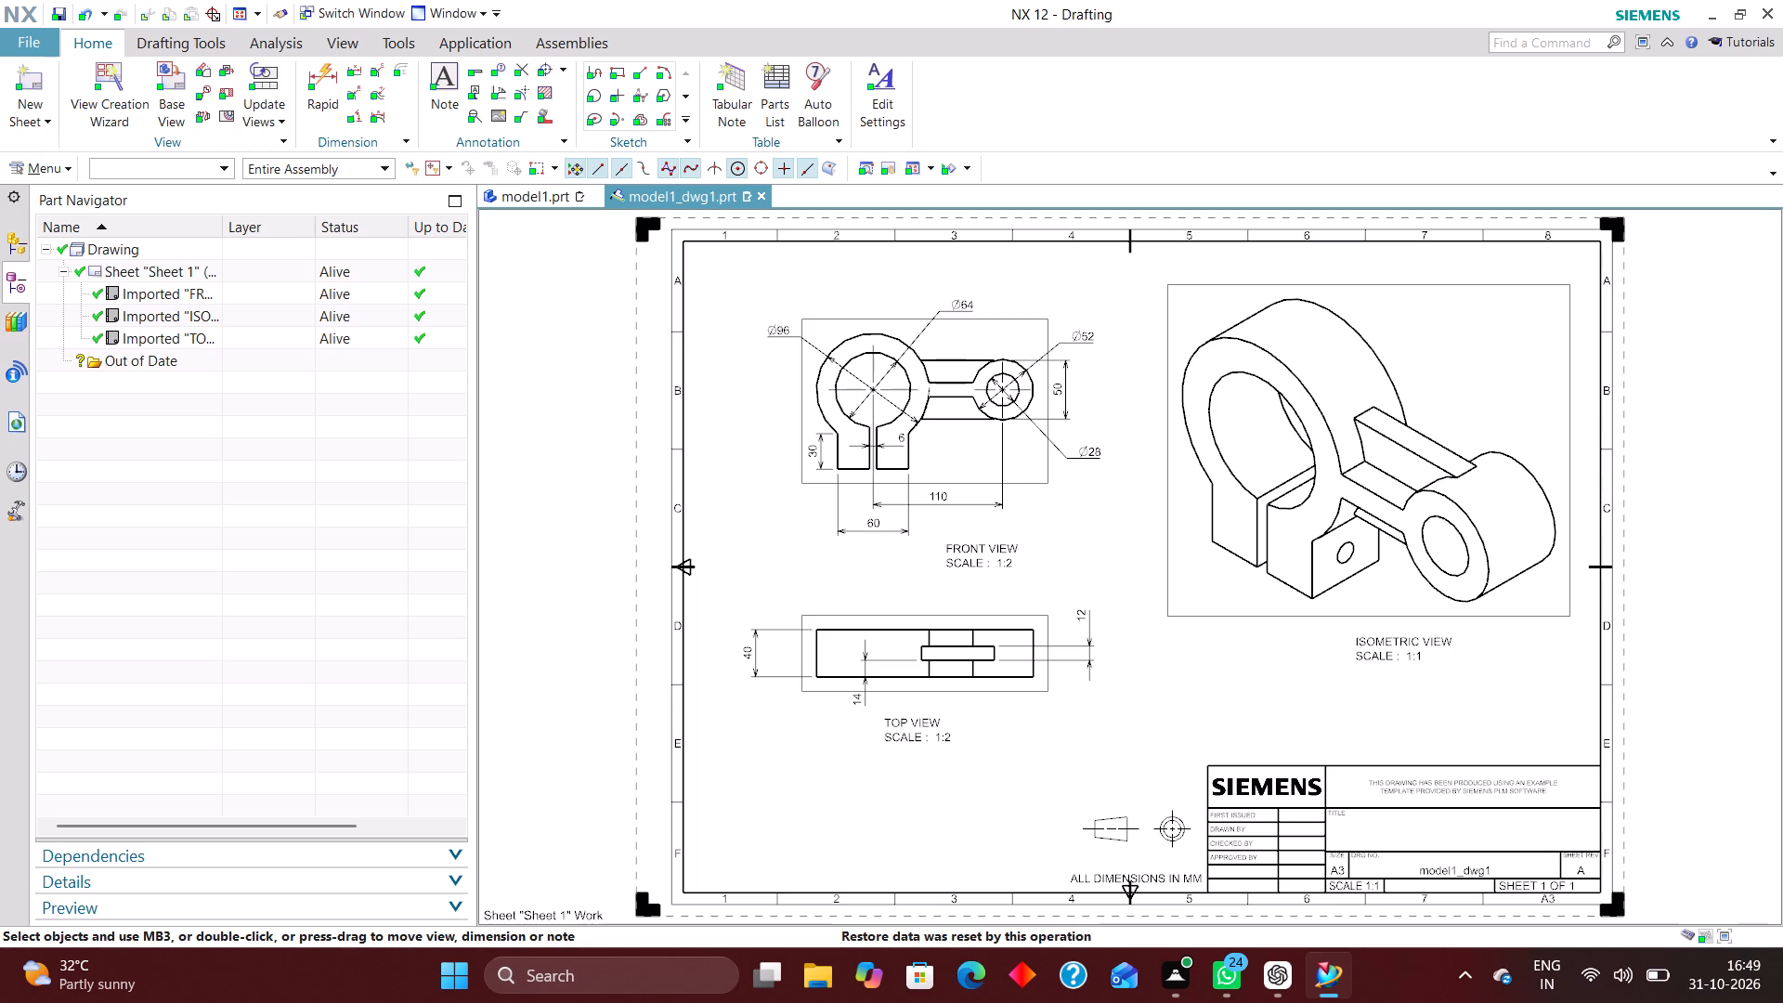
# Make layer 256 selectable in the layer settings.
pyautogui.hotkey('ctrl', 'l')
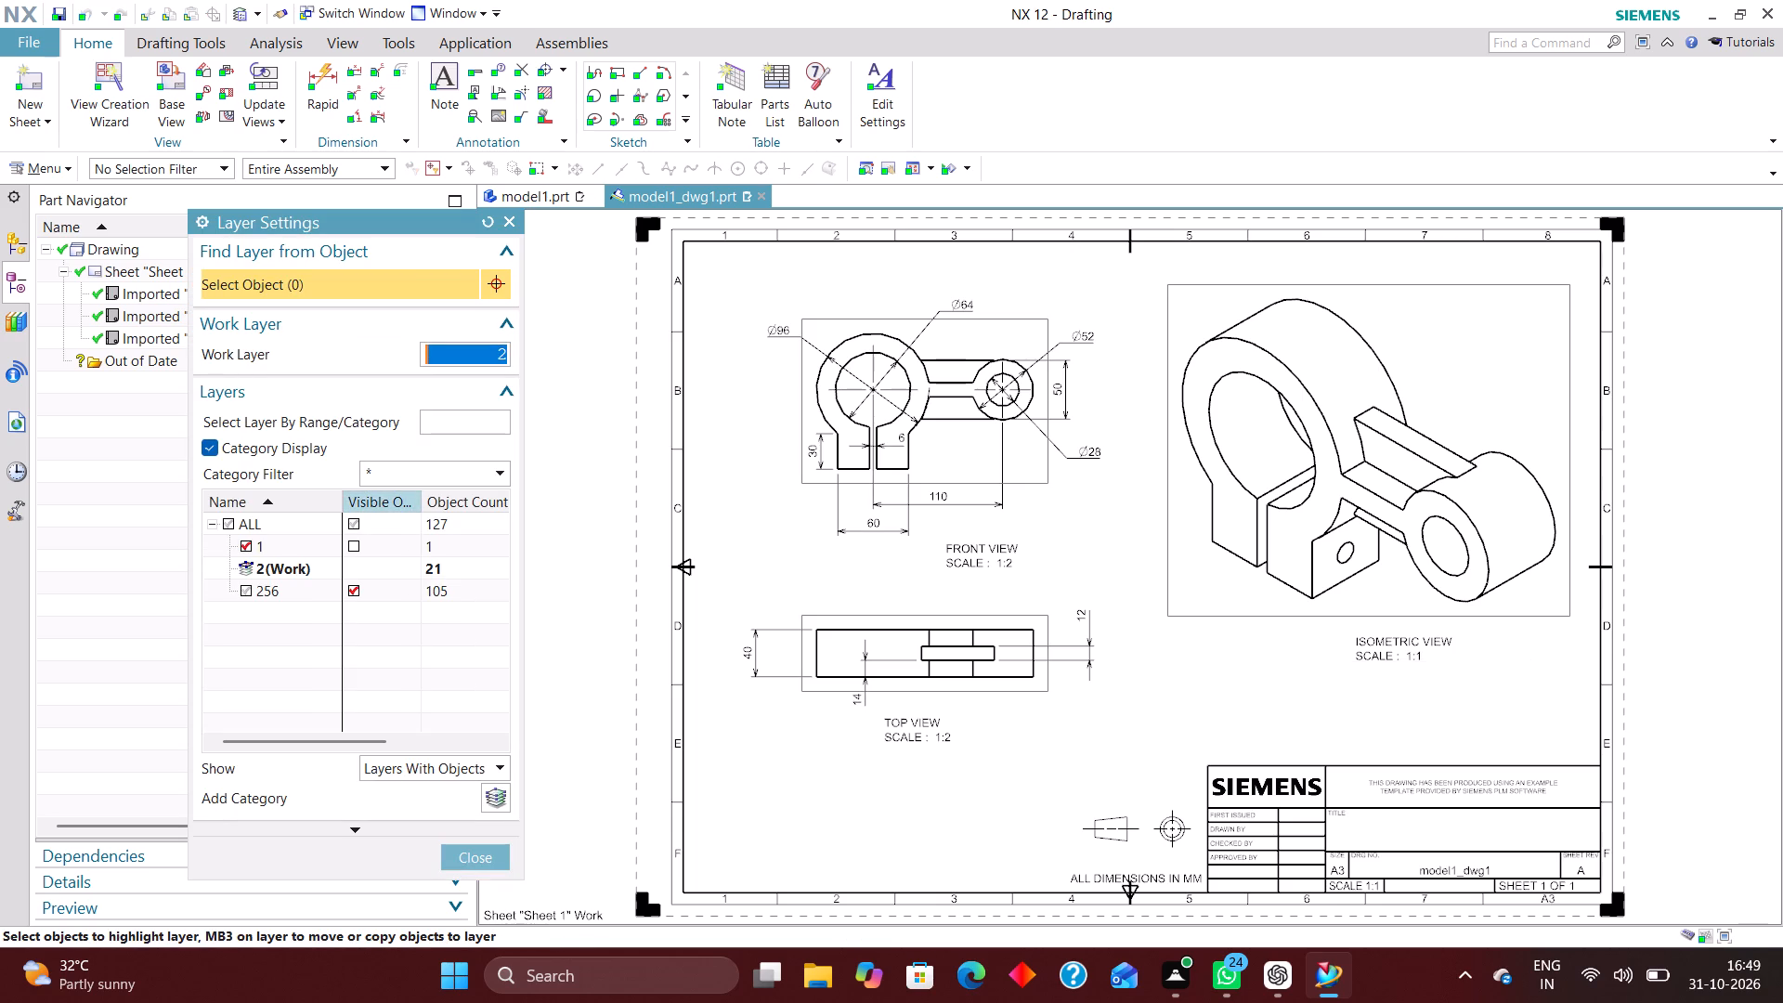
pyautogui.click(243, 590)
pyautogui.click(468, 858)
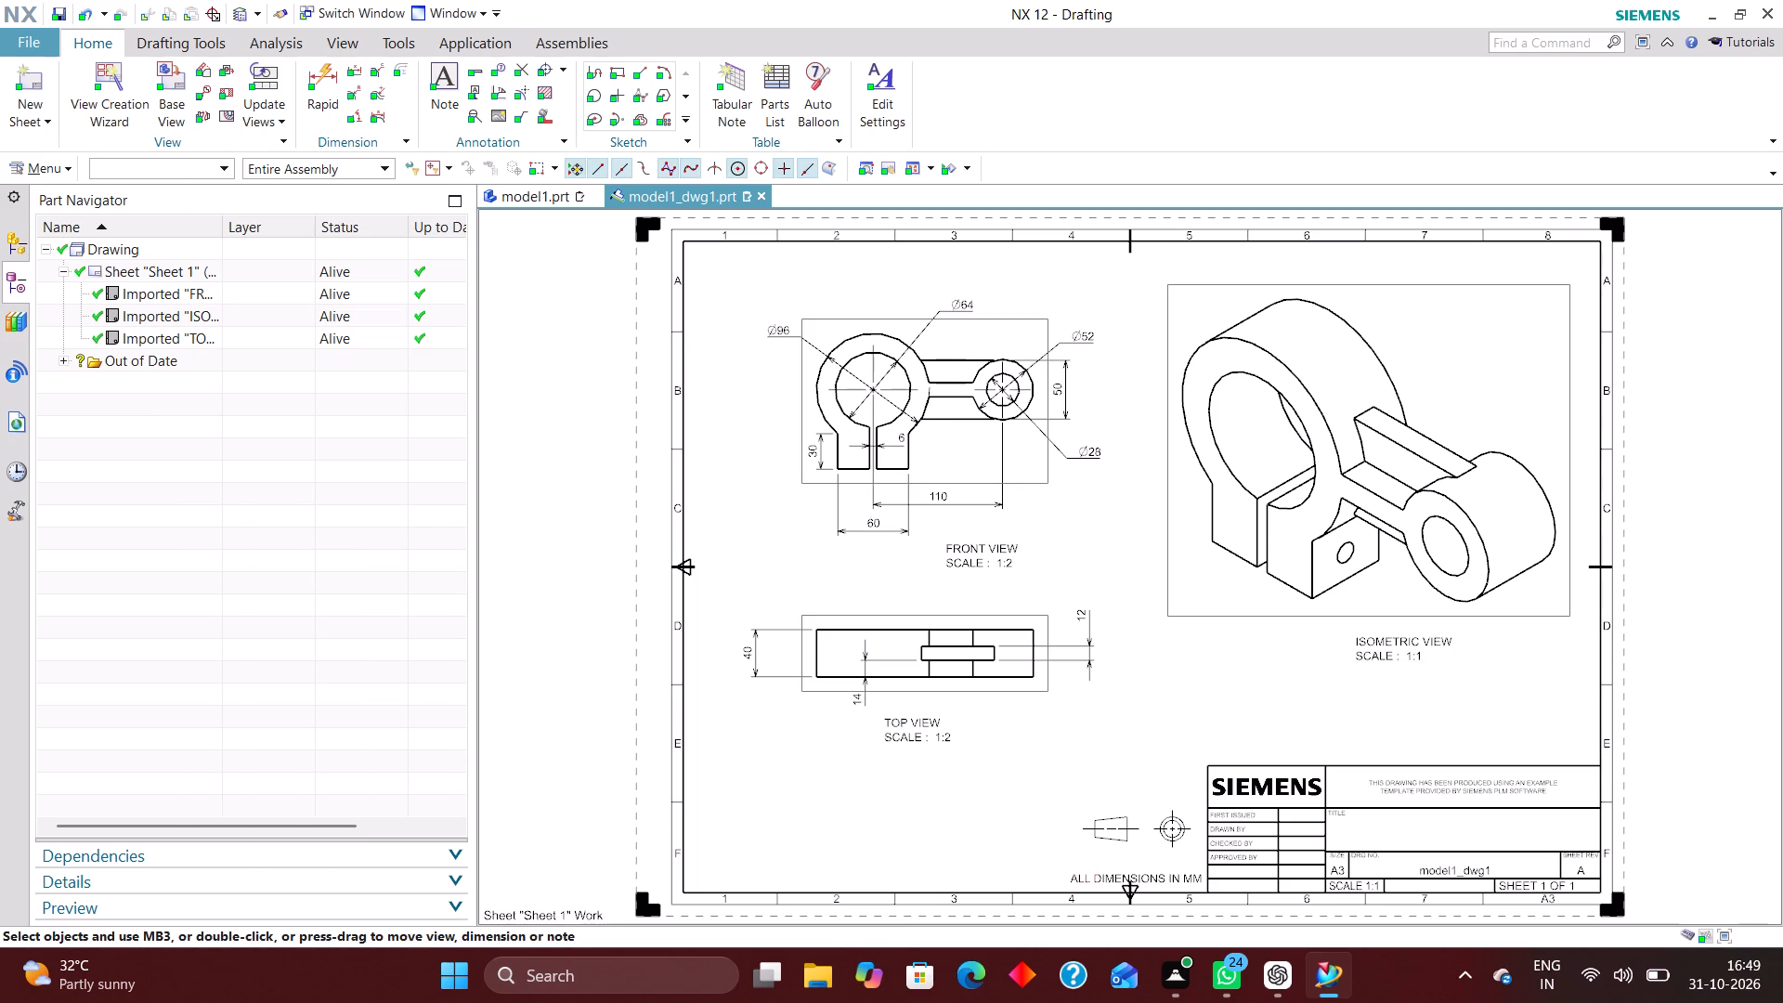
# Edit the title block definition and unlock the empty cells Label10, Label11, Label12 and Label13.
pyautogui.rightClick(1201, 813)
pyautogui.click(1287, 626)
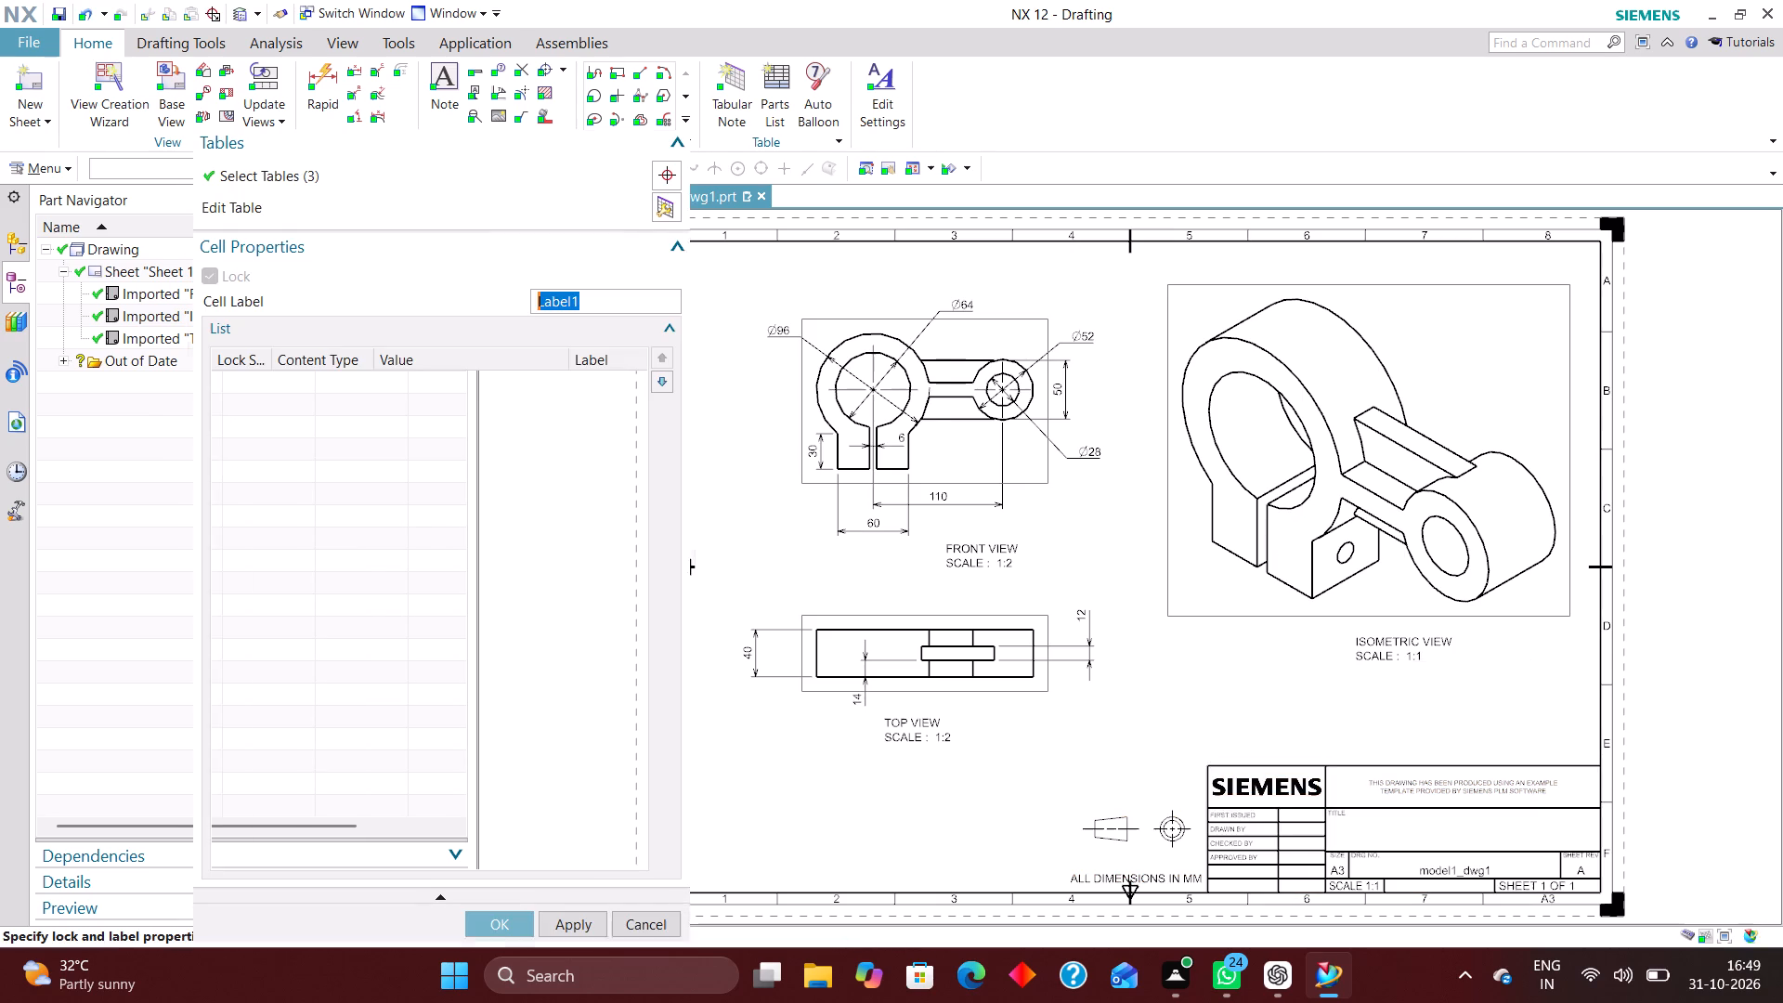
pyautogui.scroll(-2, 269, 548)
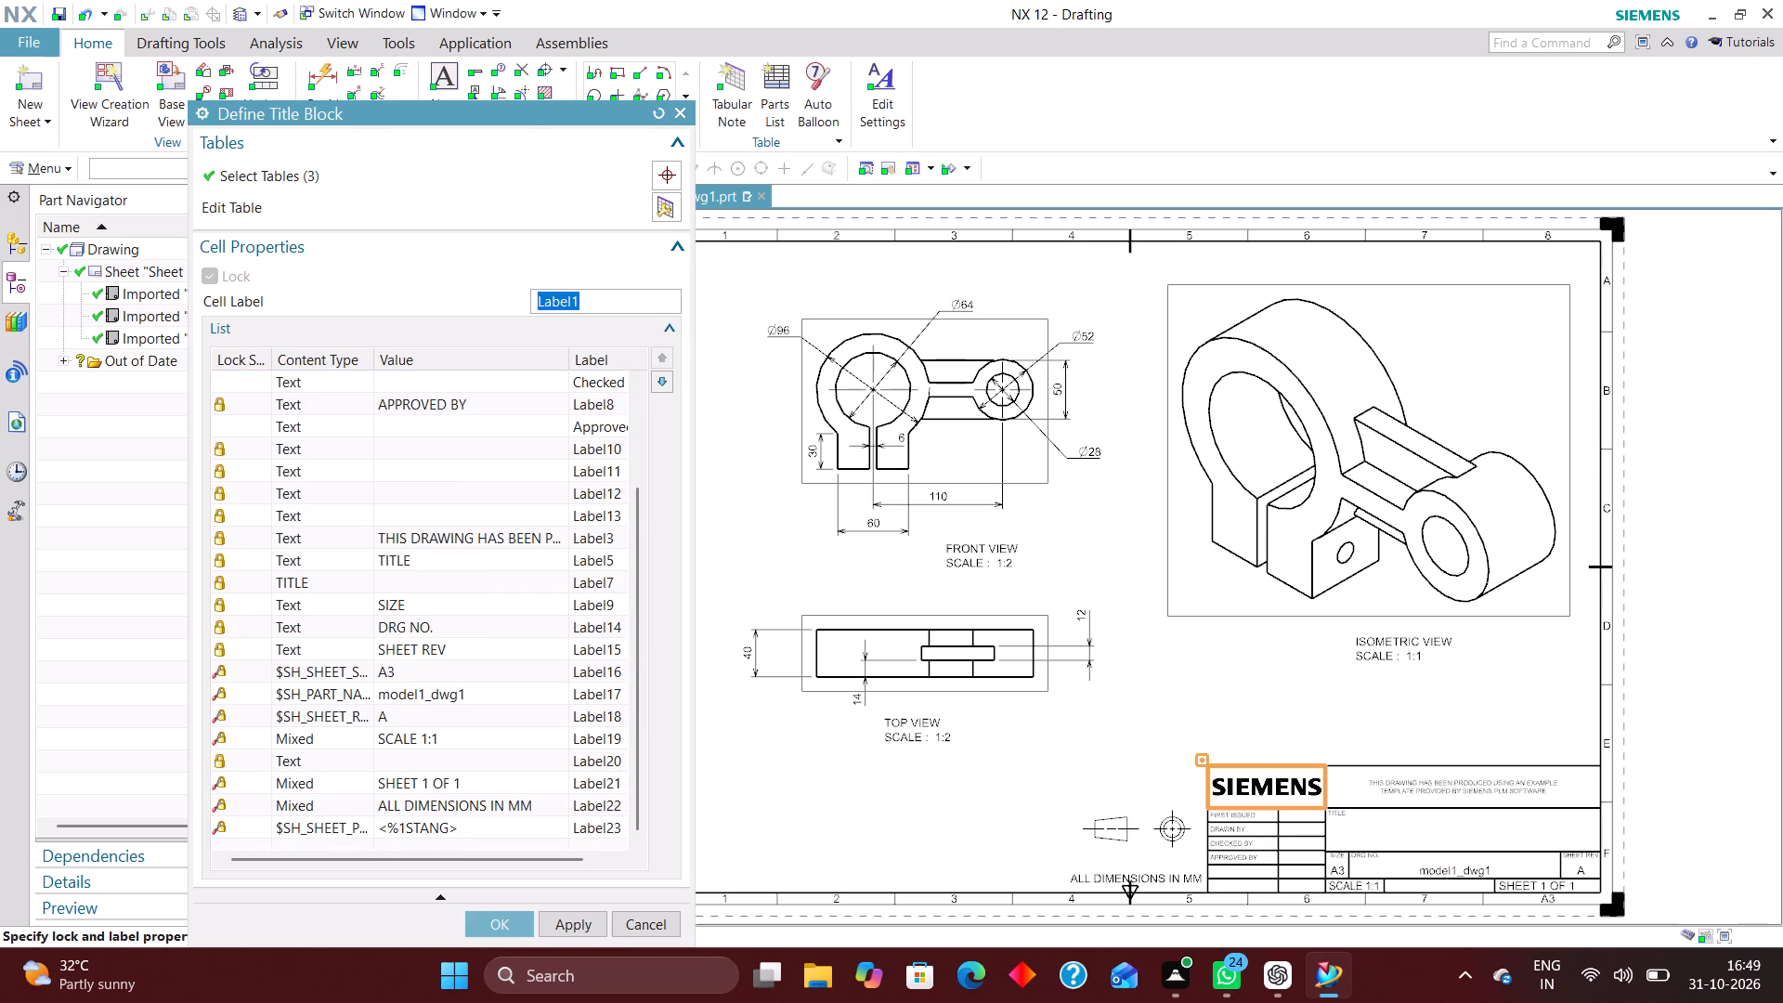
pyautogui.click(247, 444)
pyautogui.click(207, 385)
pyautogui.click(232, 578)
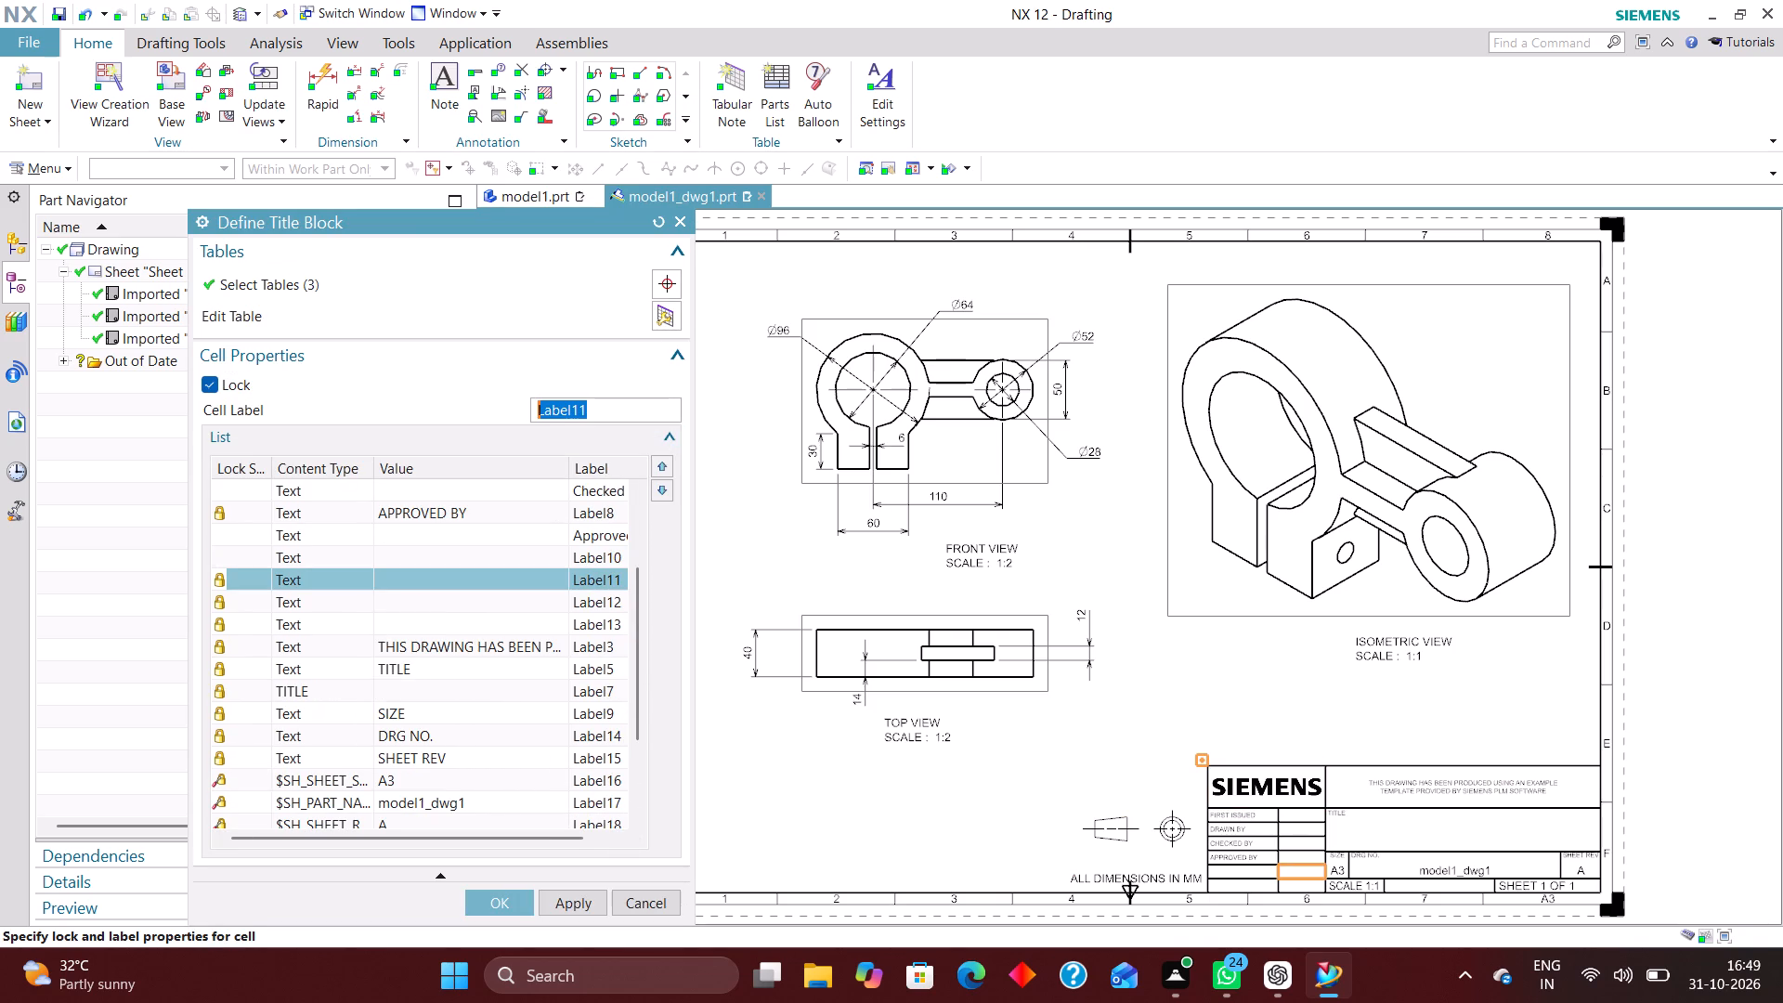
pyautogui.click(214, 384)
pyautogui.moveTo(397, 218); pyautogui.dragTo(400, 71)
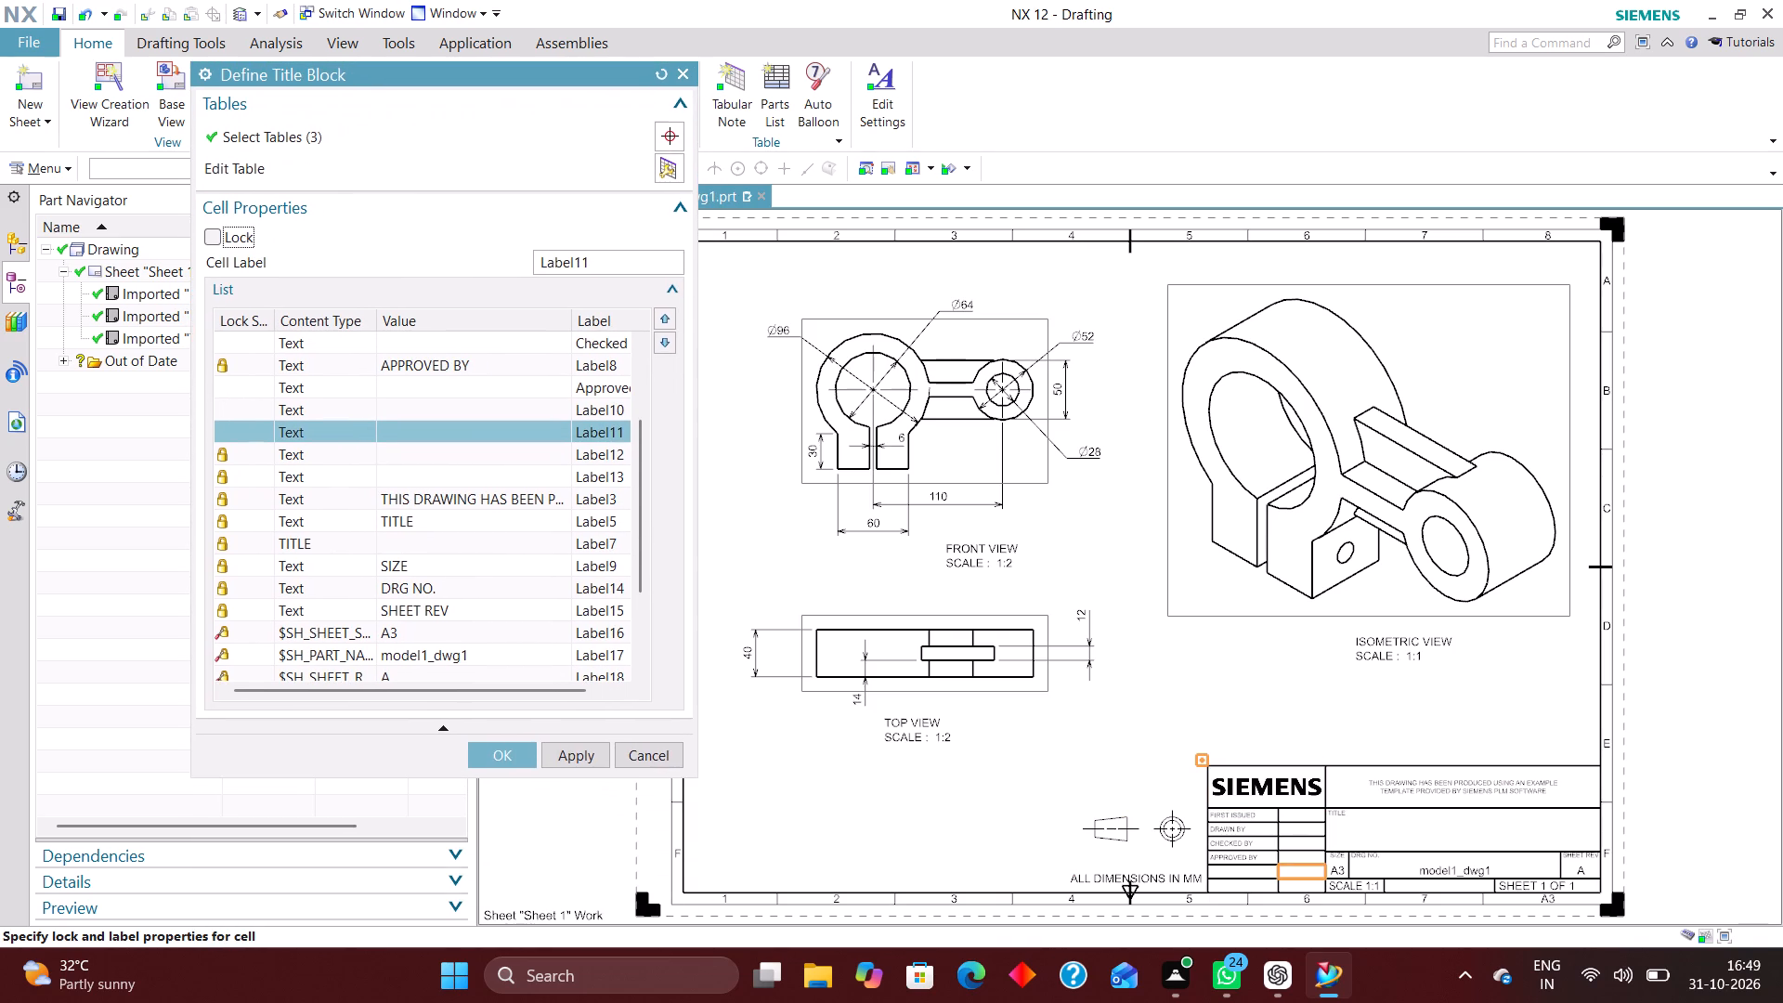
pyautogui.click(241, 452)
pyautogui.click(213, 237)
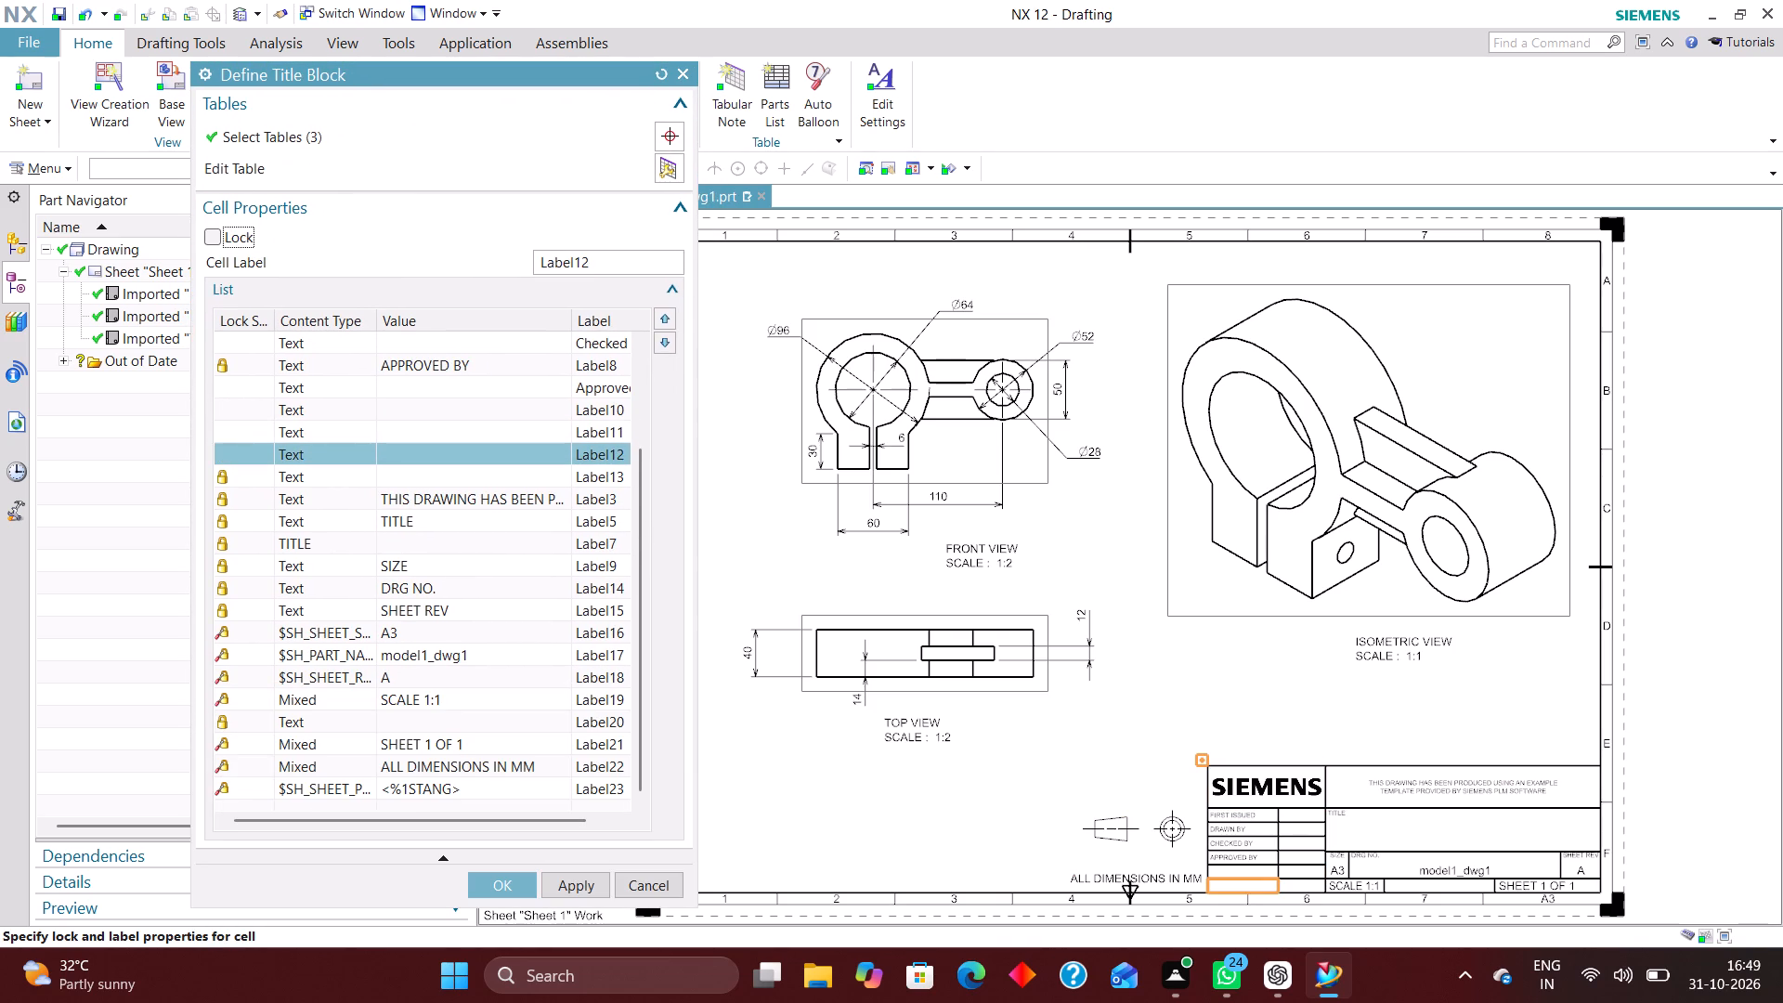
pyautogui.click(254, 477)
pyautogui.click(212, 240)
# Unlock the title cell Label7 and the empty cell Label20, and apply the title block definition.
pyautogui.click(244, 540)
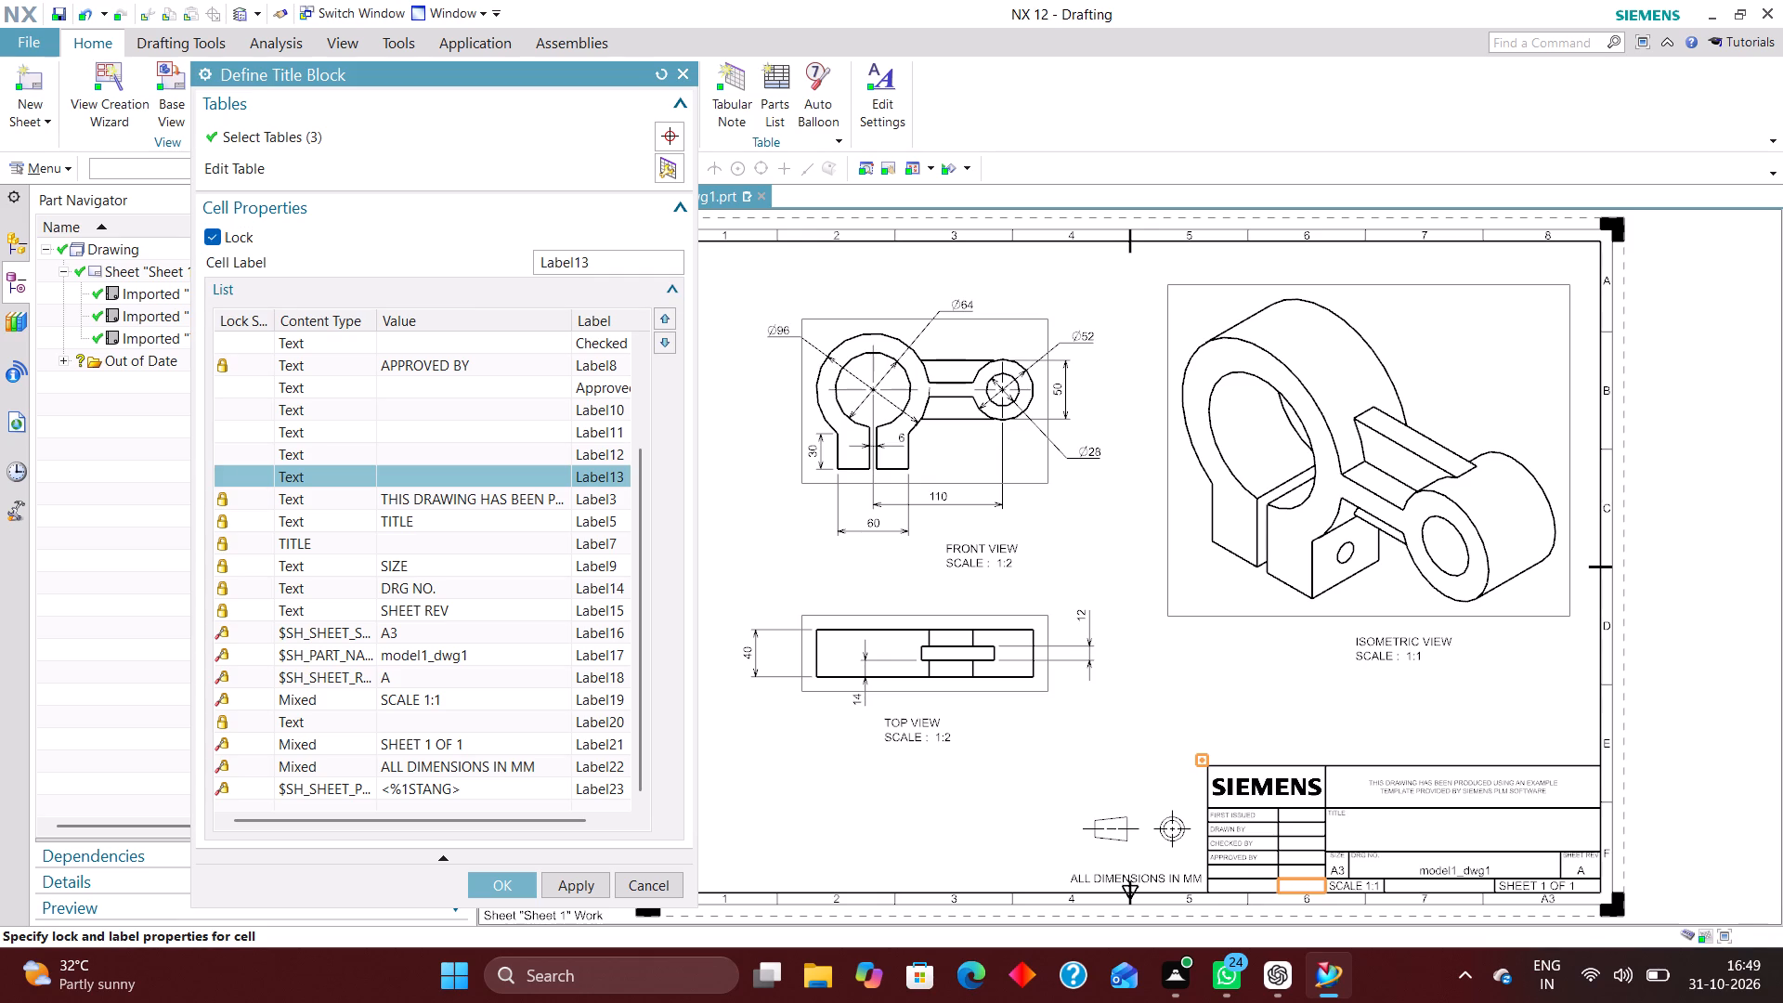
pyautogui.click(215, 235)
pyautogui.scroll(-3, 304, 524)
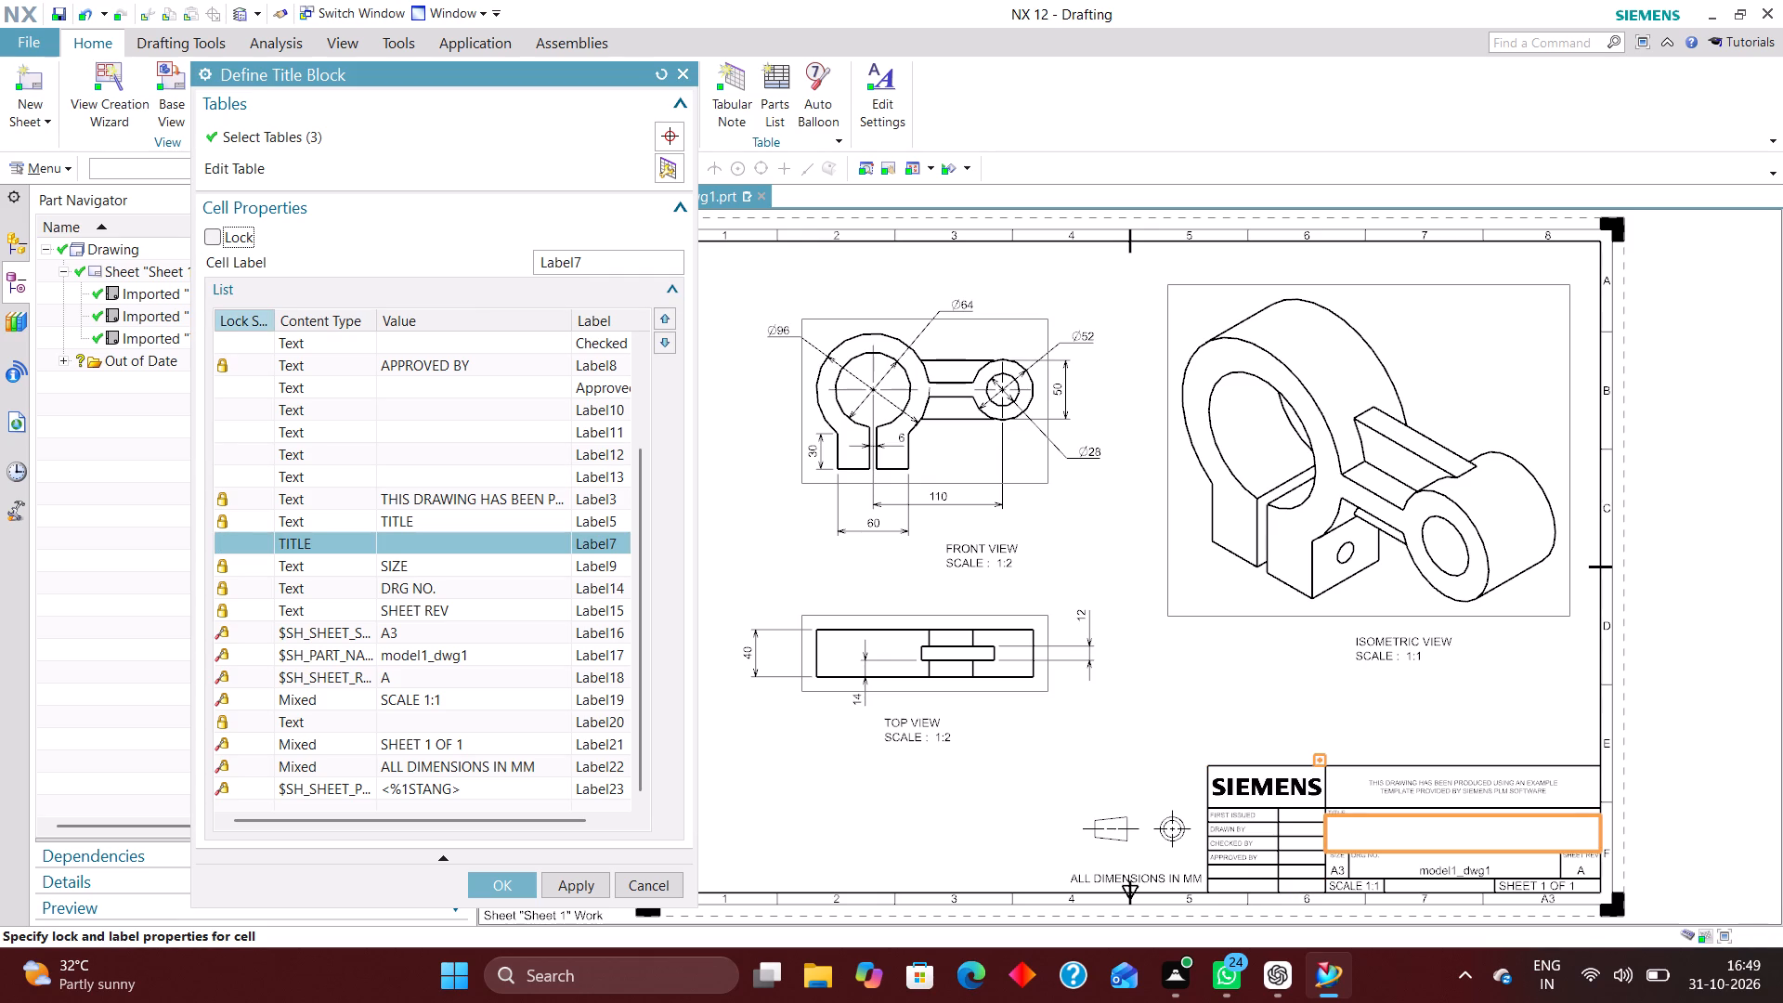
pyautogui.click(252, 721)
pyautogui.click(210, 236)
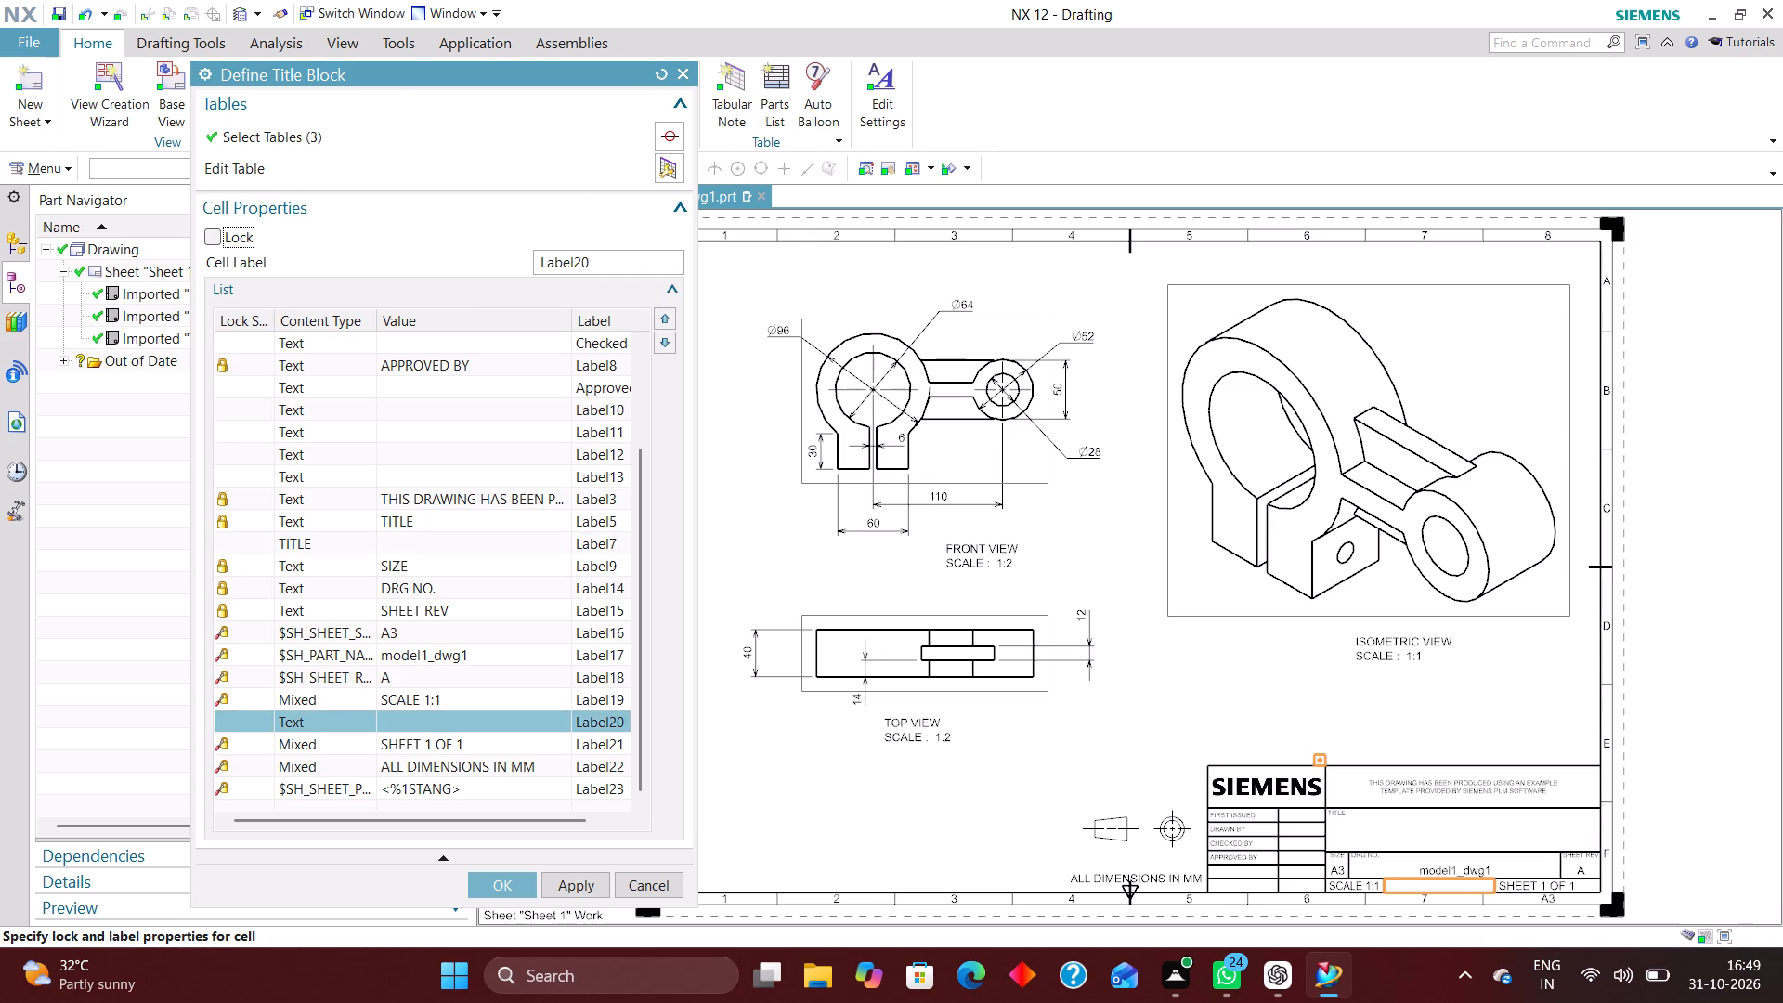
pyautogui.click(498, 887)
# Populate the title block with issue date 31-10-2026, the drafter's name, XXX for checked and approved, MATERIAL, STEEL, and the label WEIGHT (kg).
pyautogui.rightClick(1210, 816)
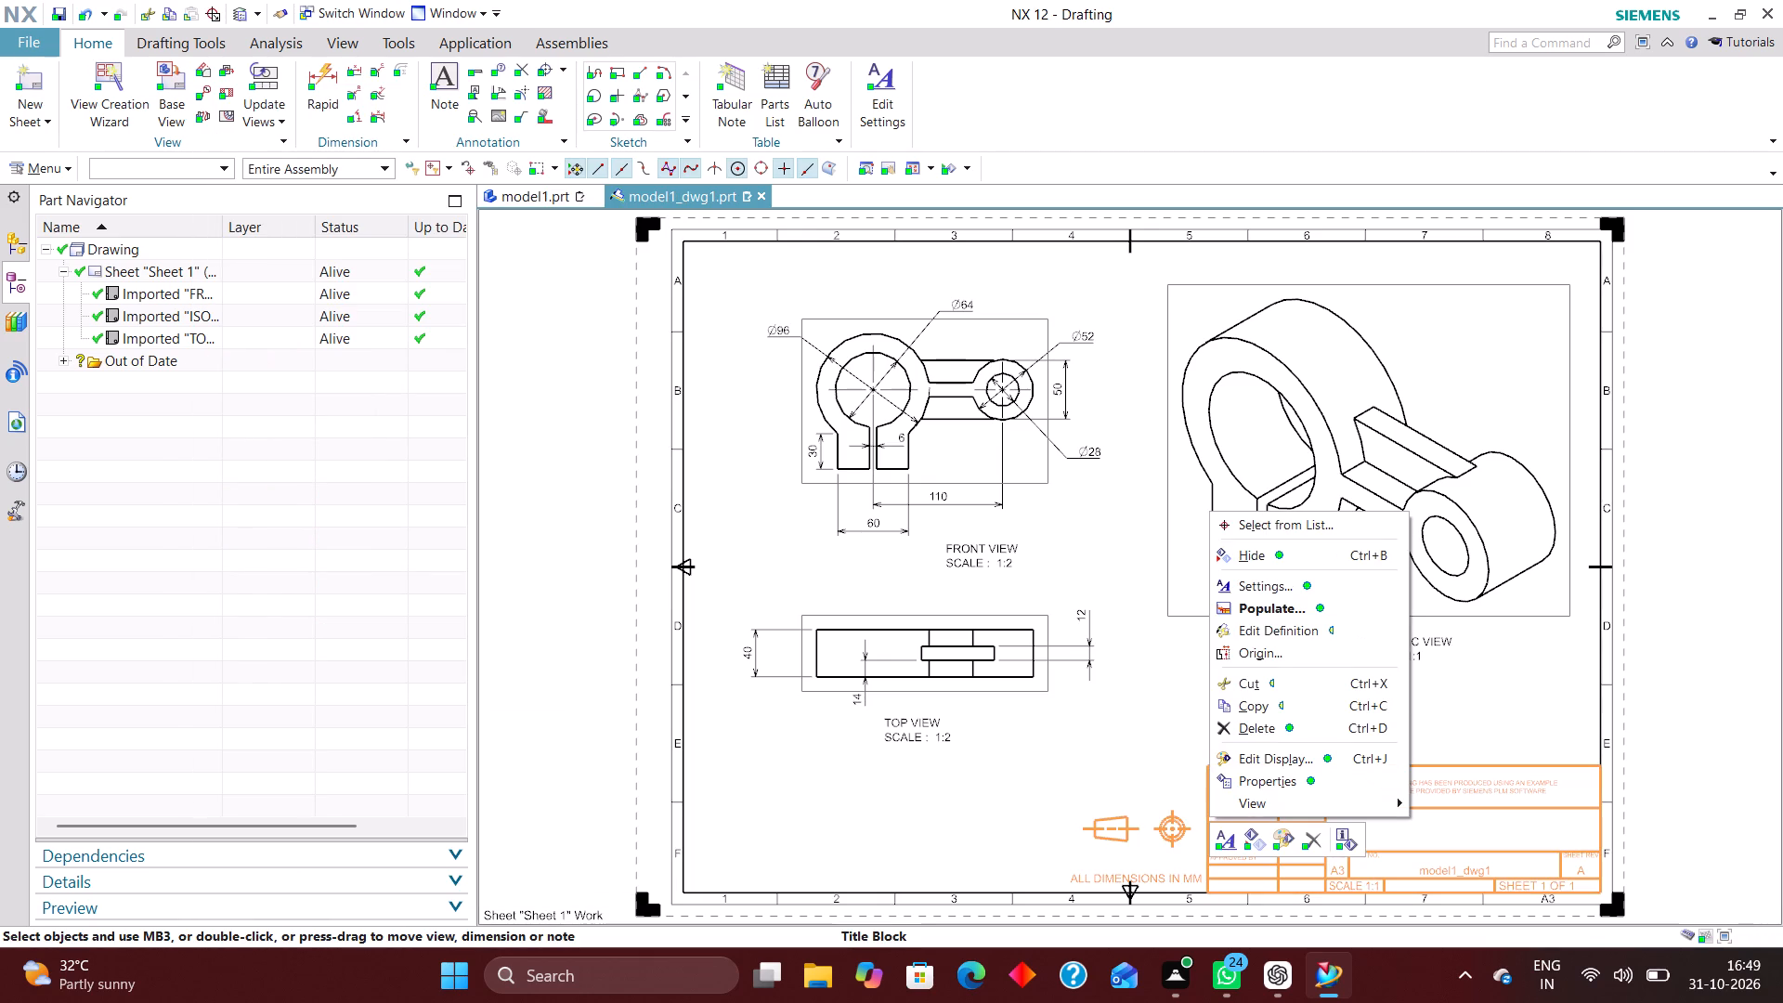
pyautogui.click(1315, 609)
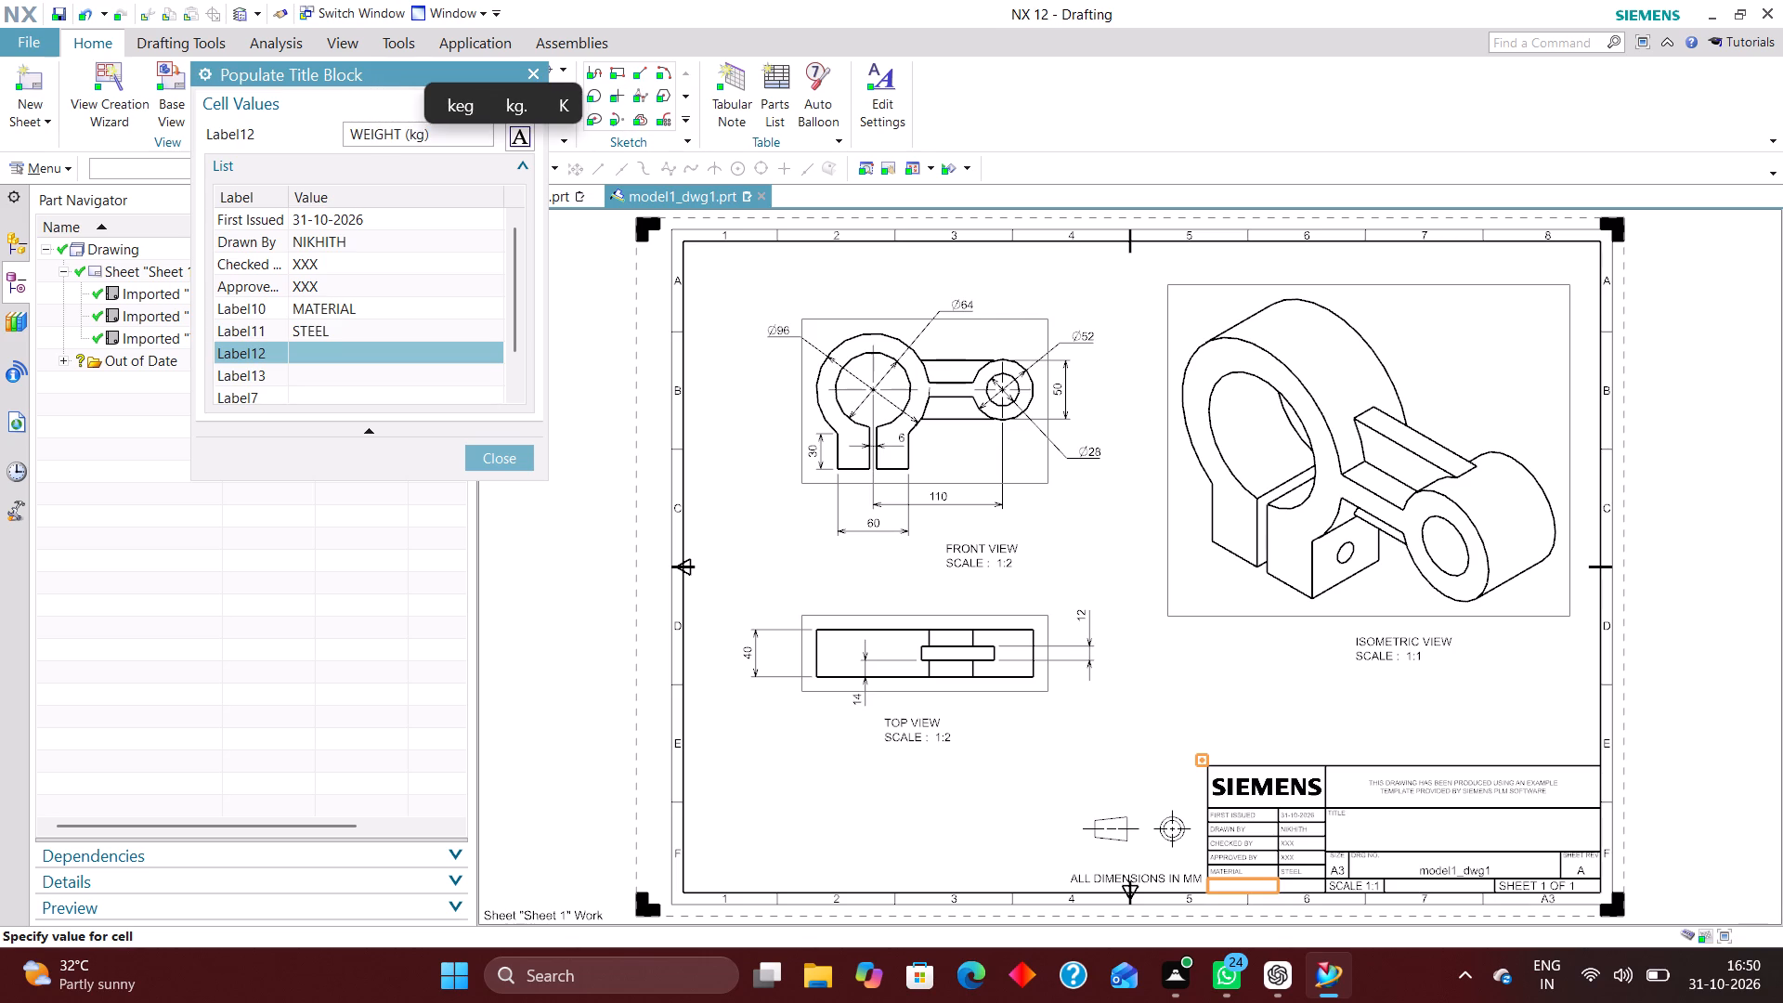
pyautogui.press('Right')
pyautogui.press('Return')
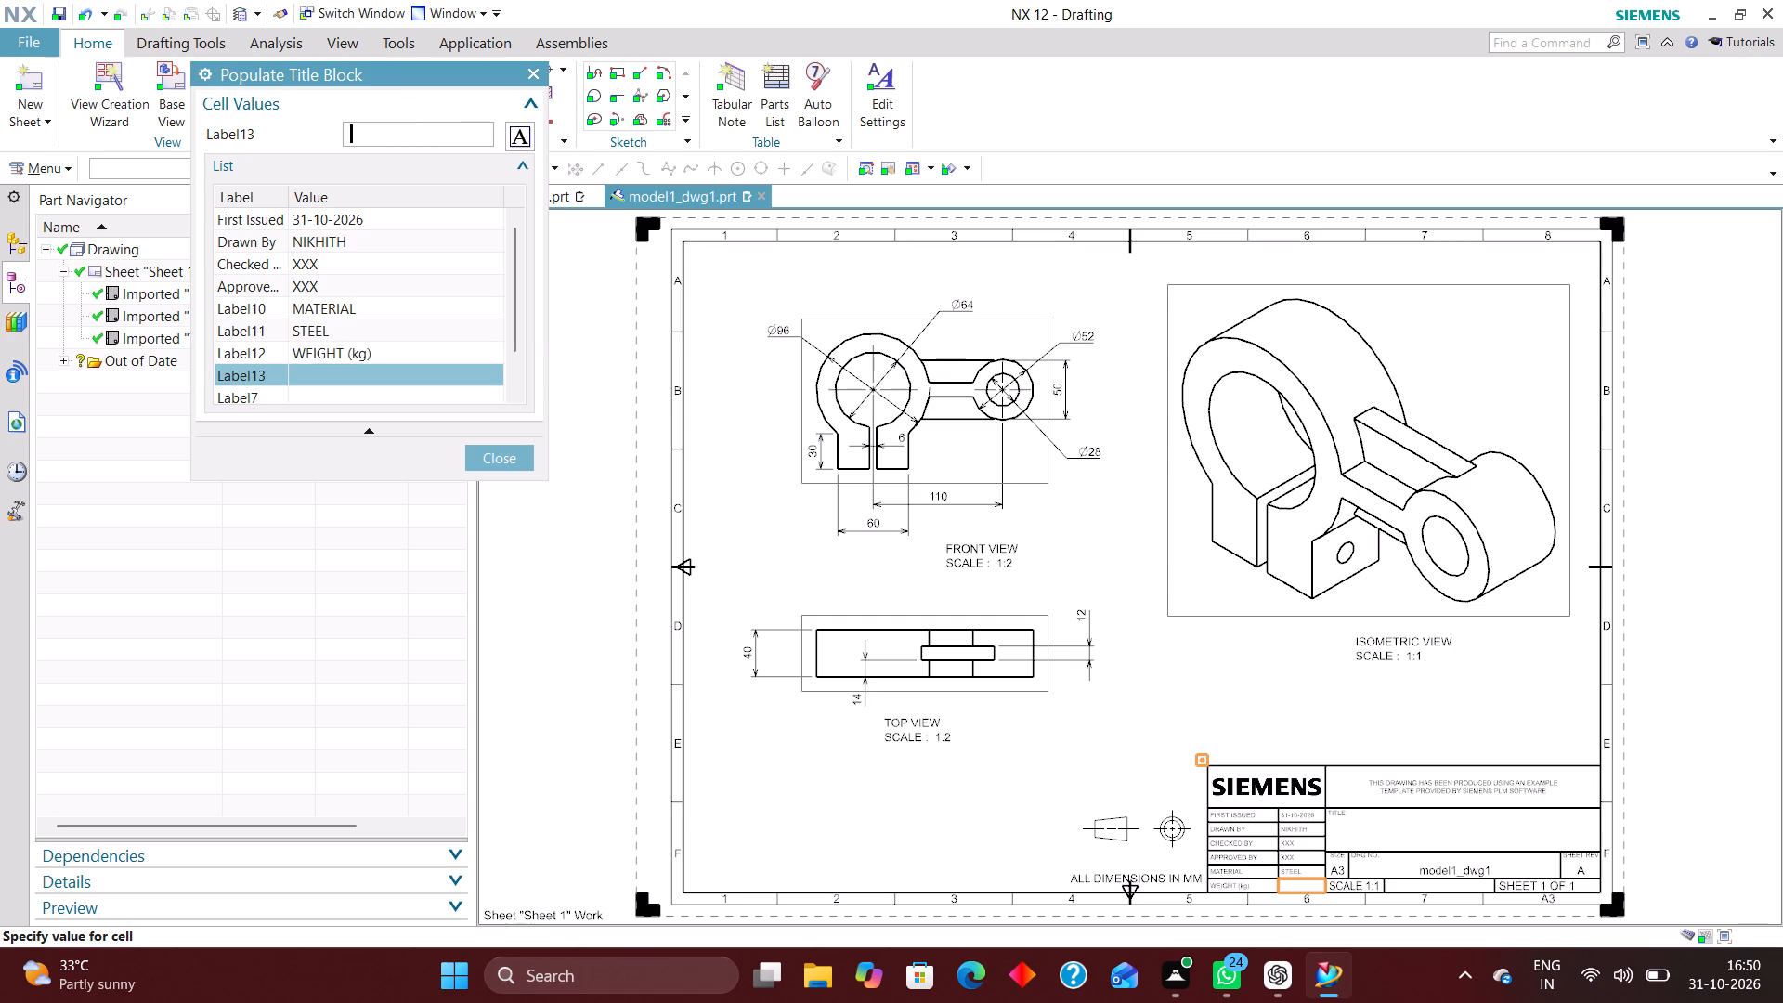
pyautogui.click(504, 460)
# In the model1 part's properties, update the weight data to calculate the bracket's mass.
pyautogui.click(554, 199)
pyautogui.click(53, 168)
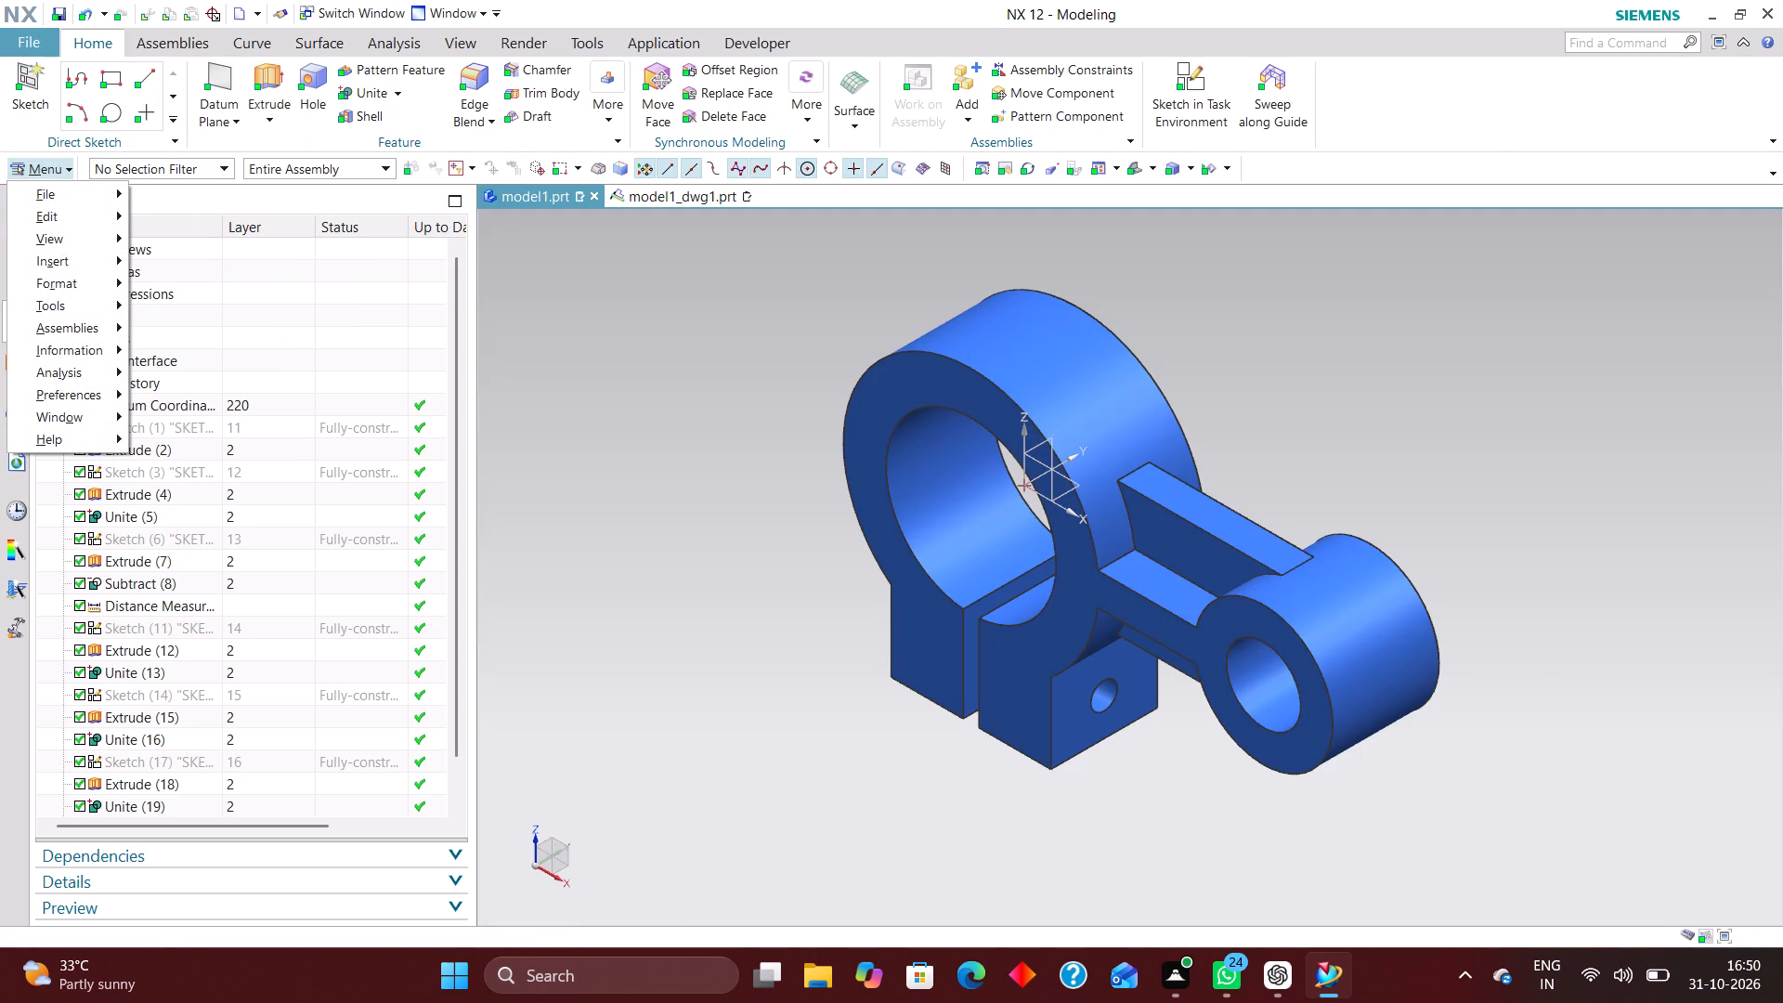
pyautogui.click(71, 194)
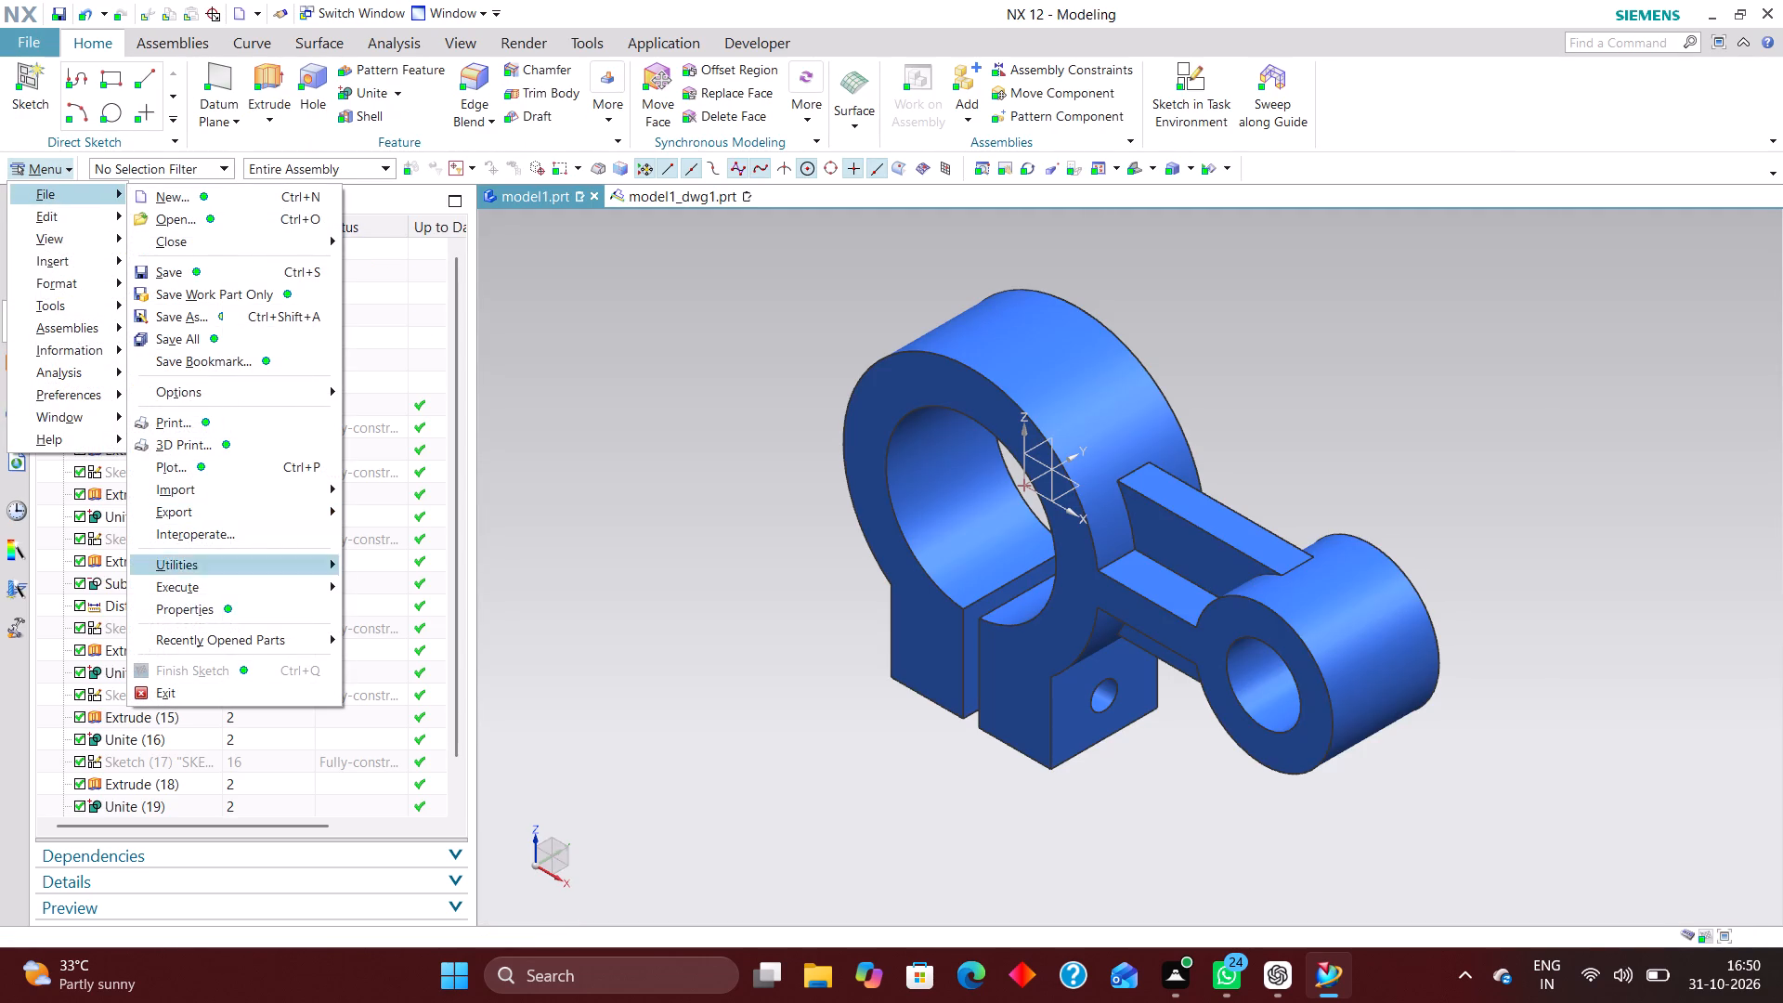
pyautogui.click(234, 609)
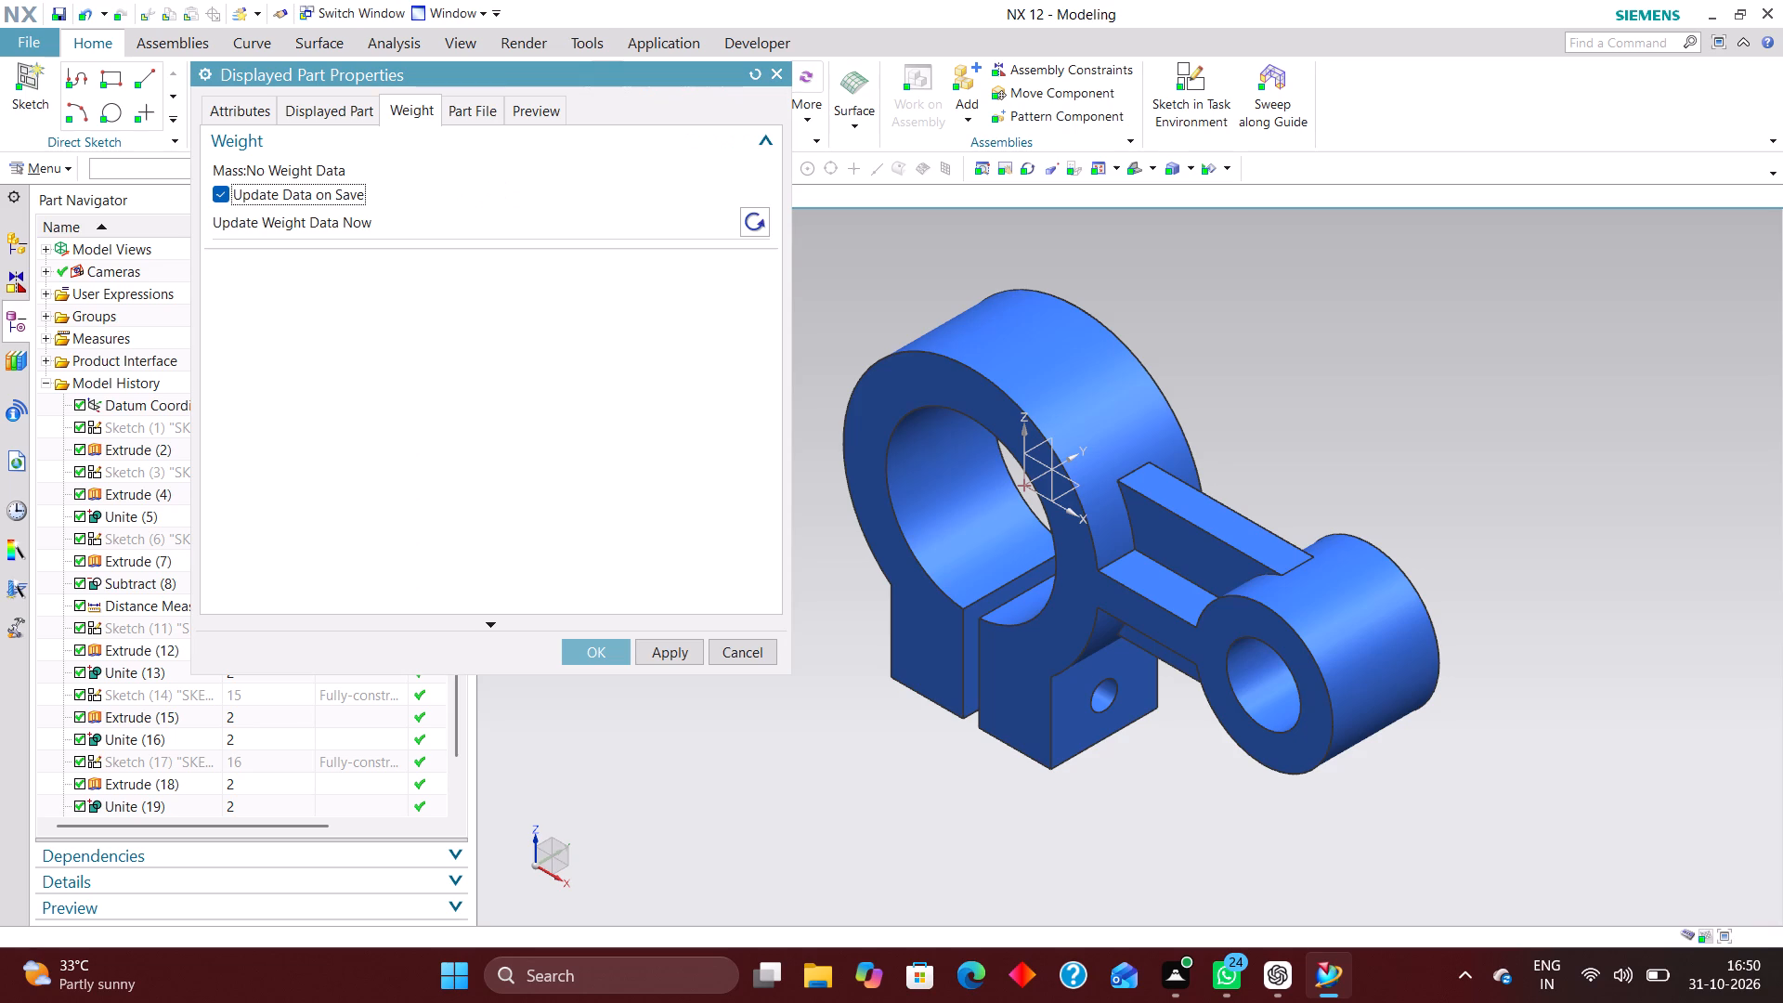
pyautogui.click(761, 228)
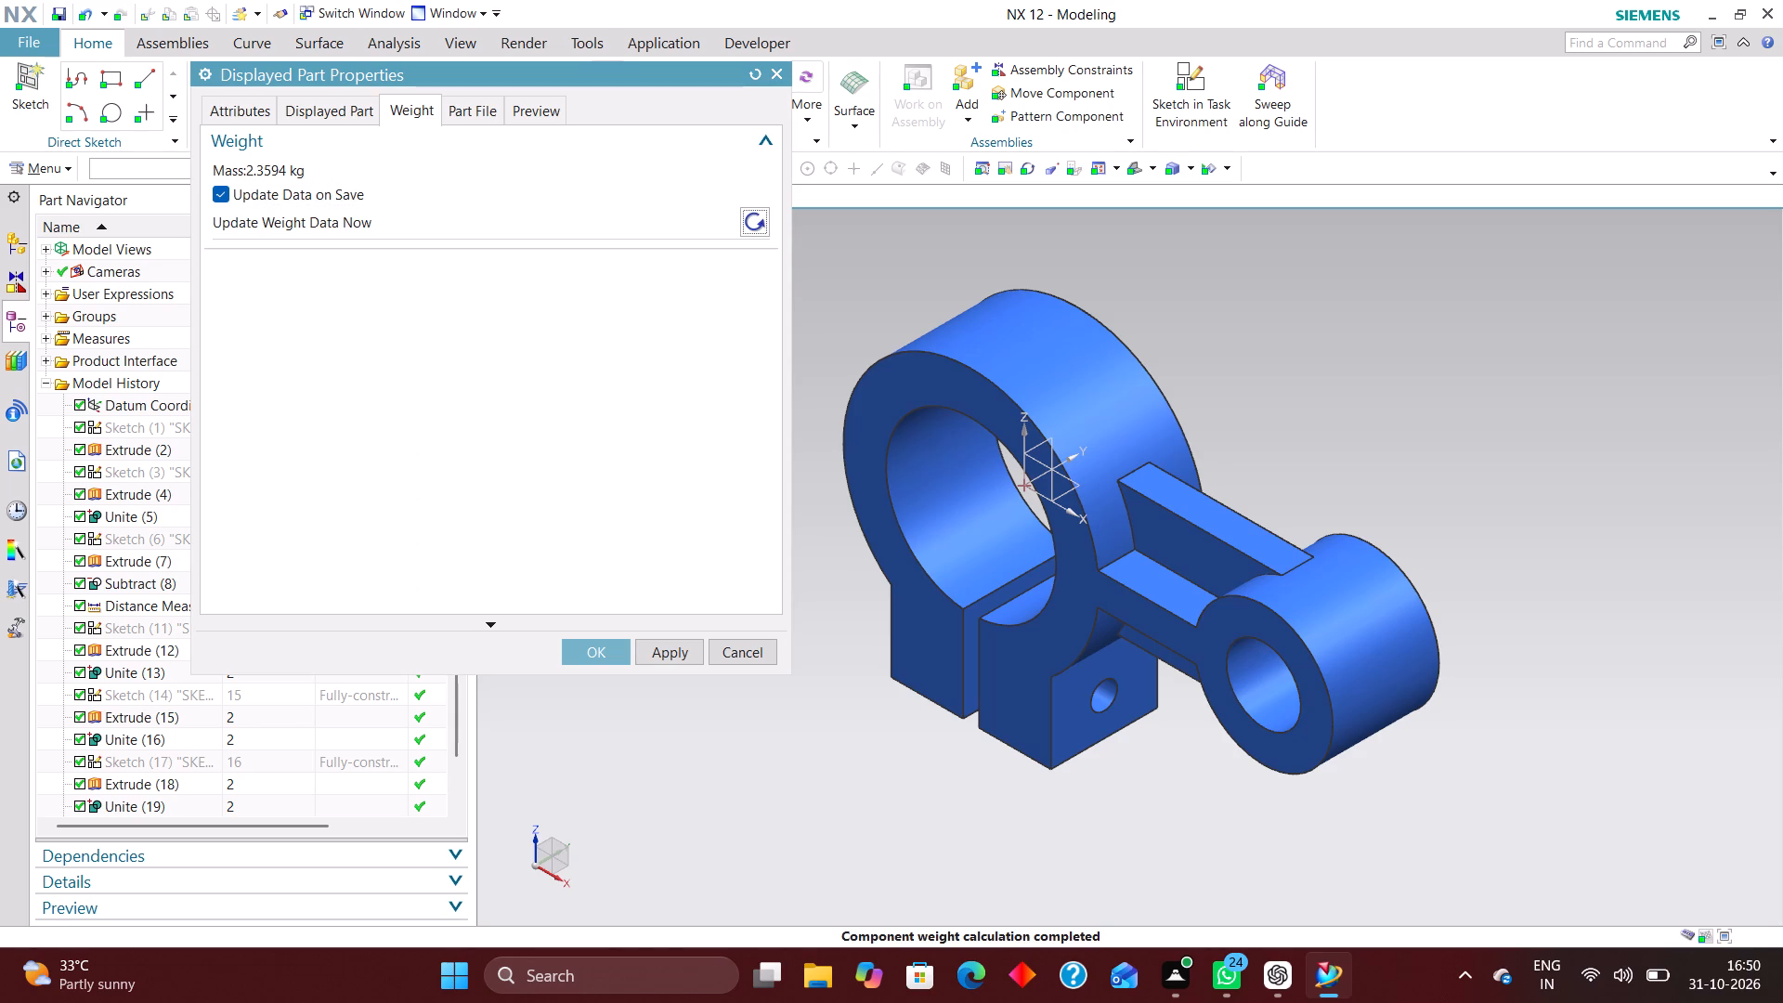
pyautogui.click(605, 658)
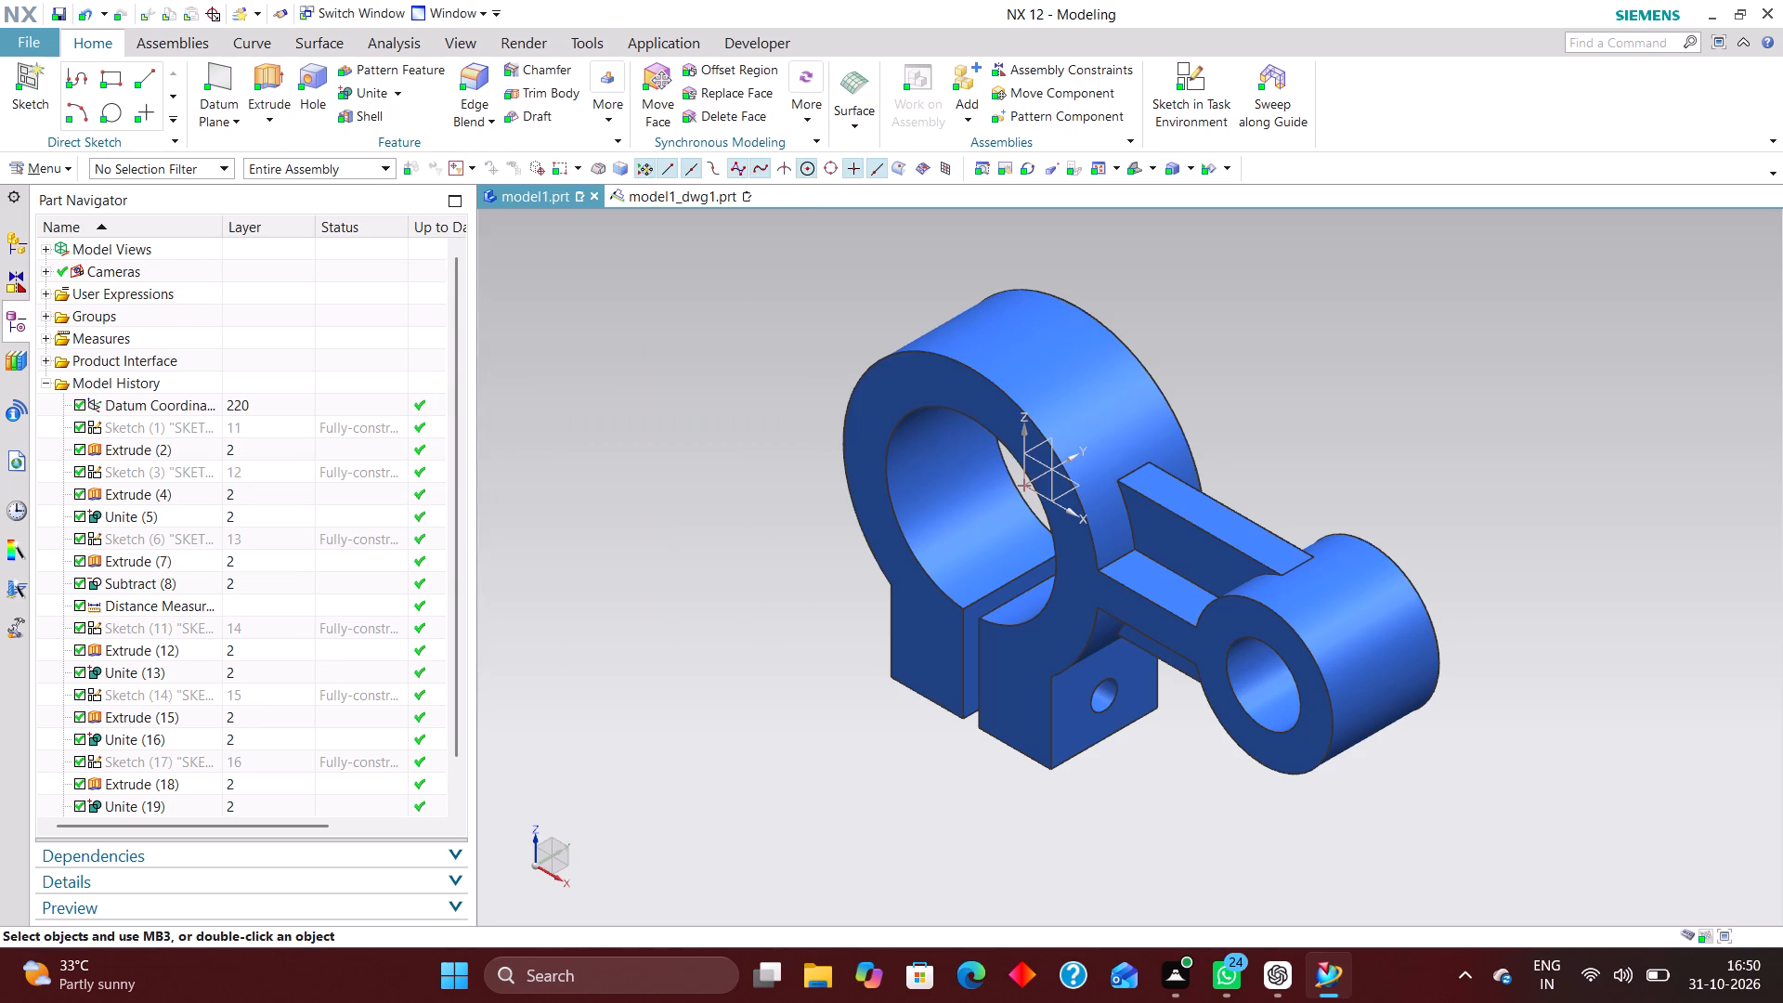
# Back in the model1_dwg1 drawing, enter 2.3594 as the weight value in title block cell Label13.
pyautogui.click(682, 195)
pyautogui.rightClick(1208, 790)
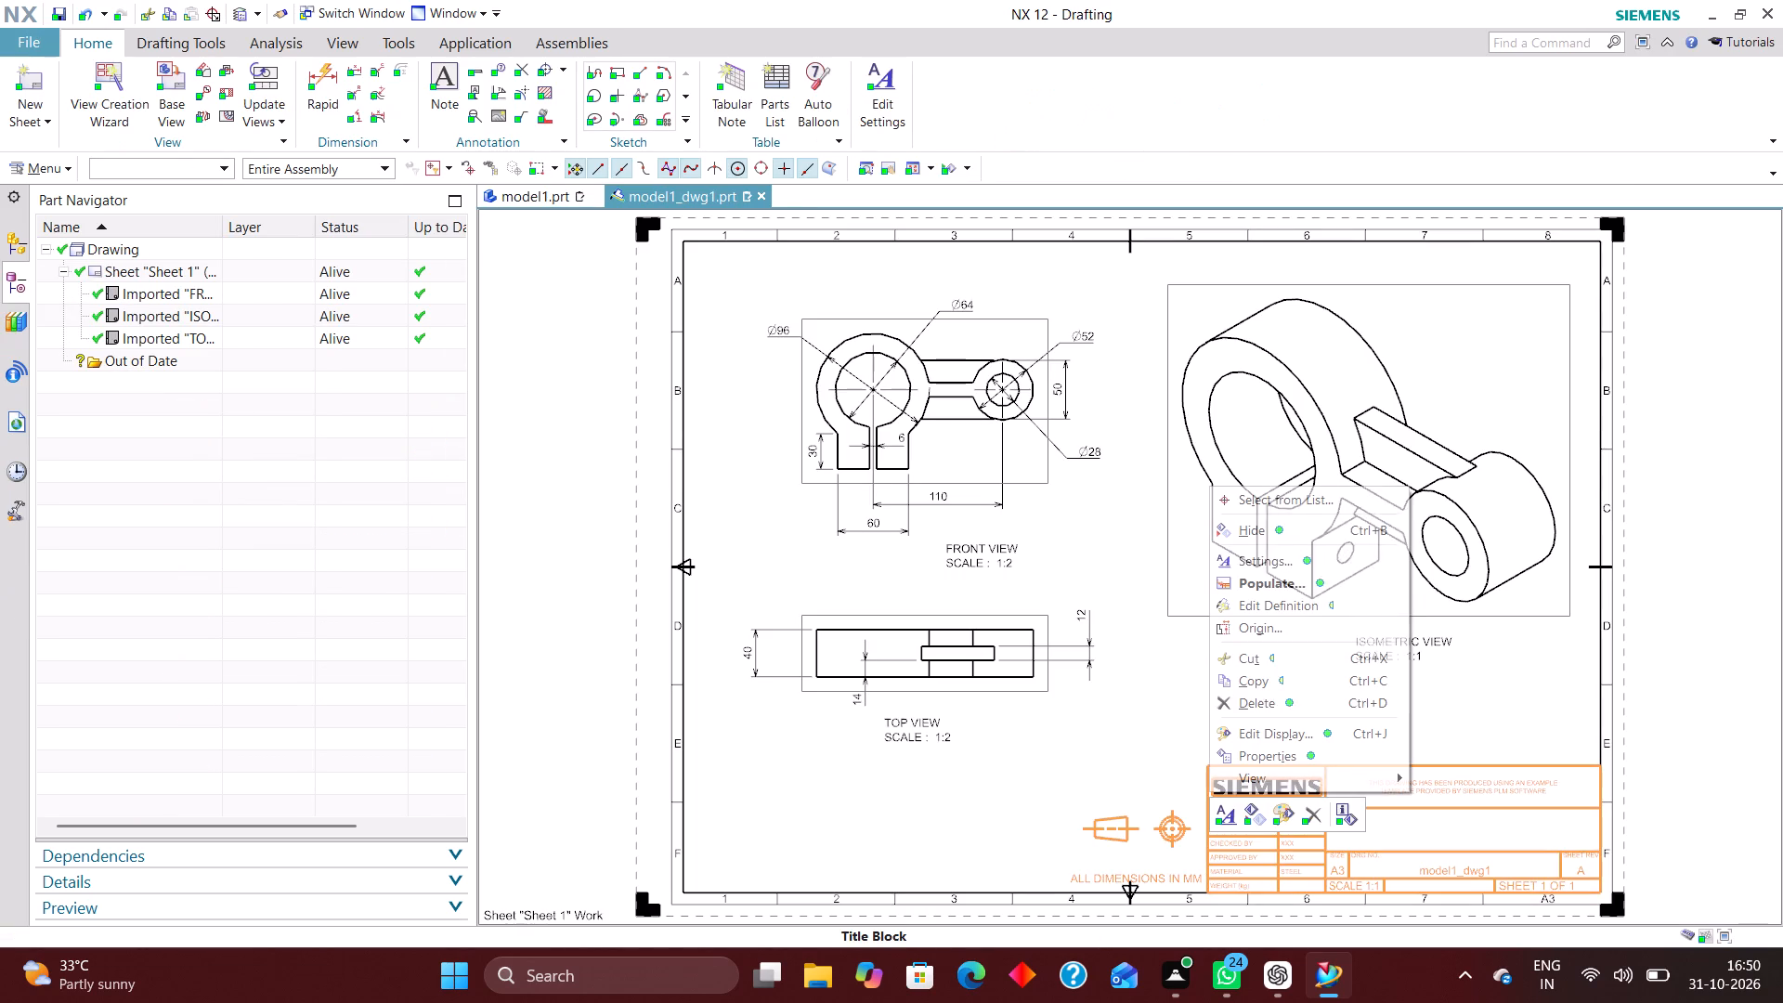
pyautogui.click(1297, 585)
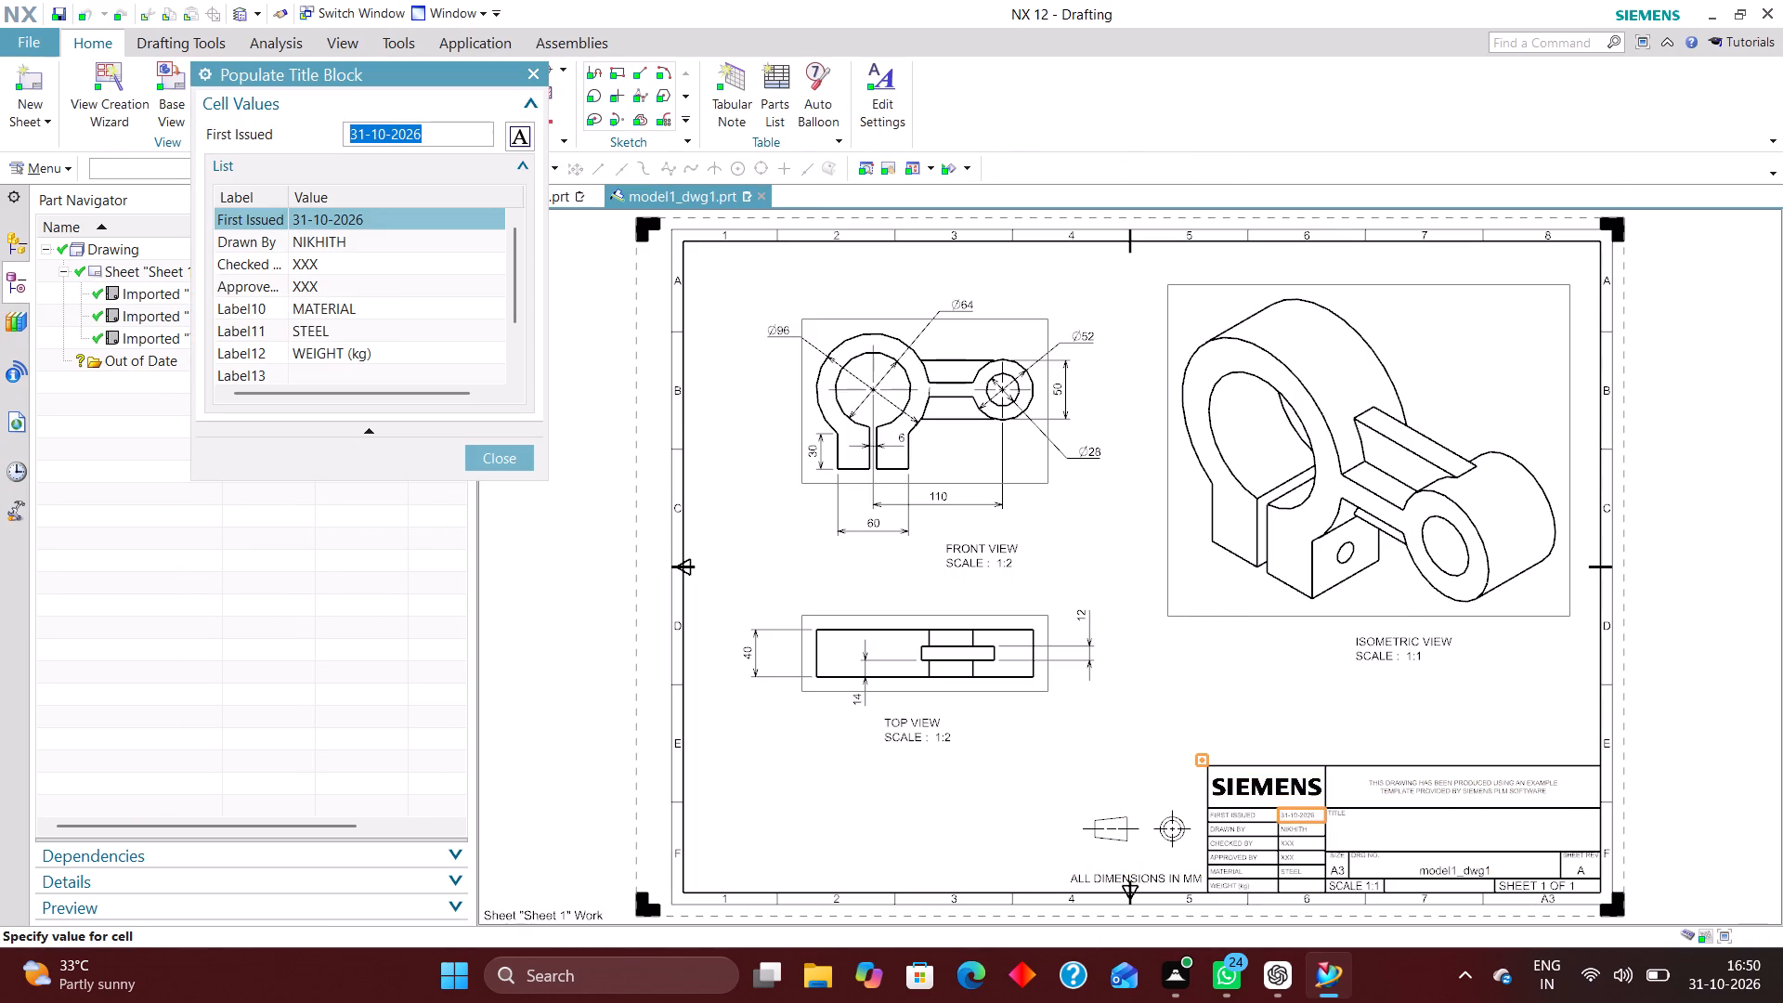
pyautogui.click(334, 372)
pyautogui.write('2.3594')
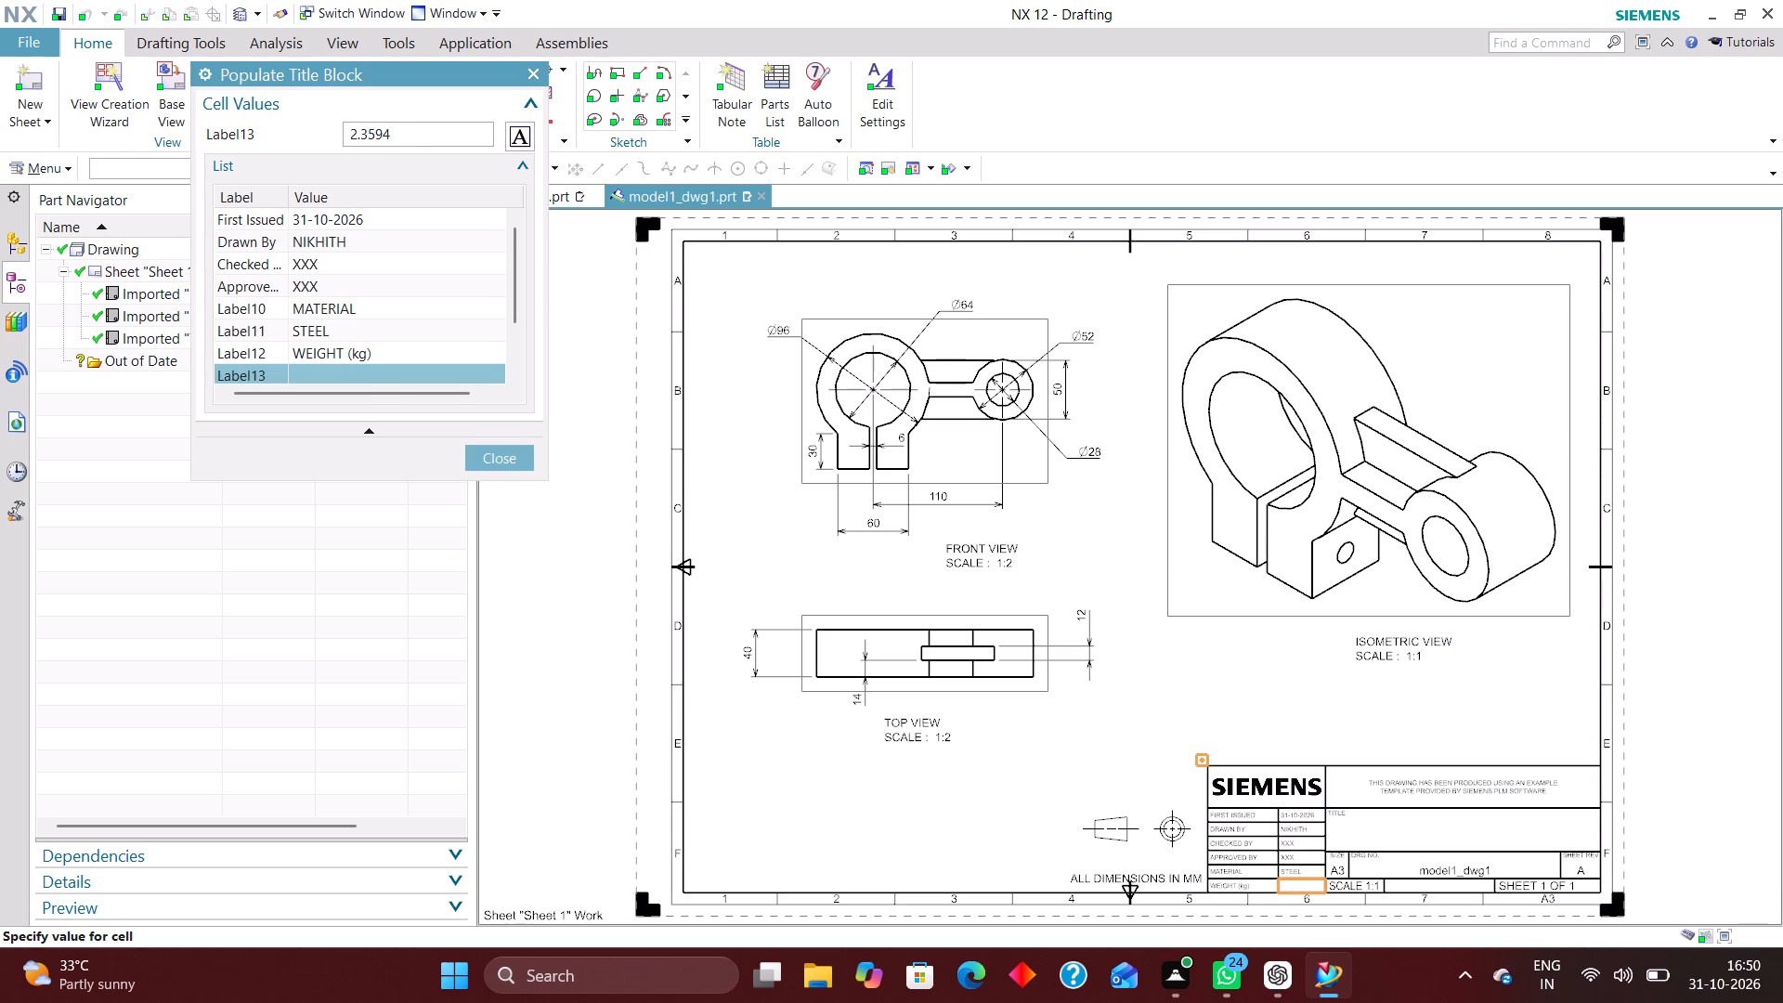
pyautogui.press('Return')
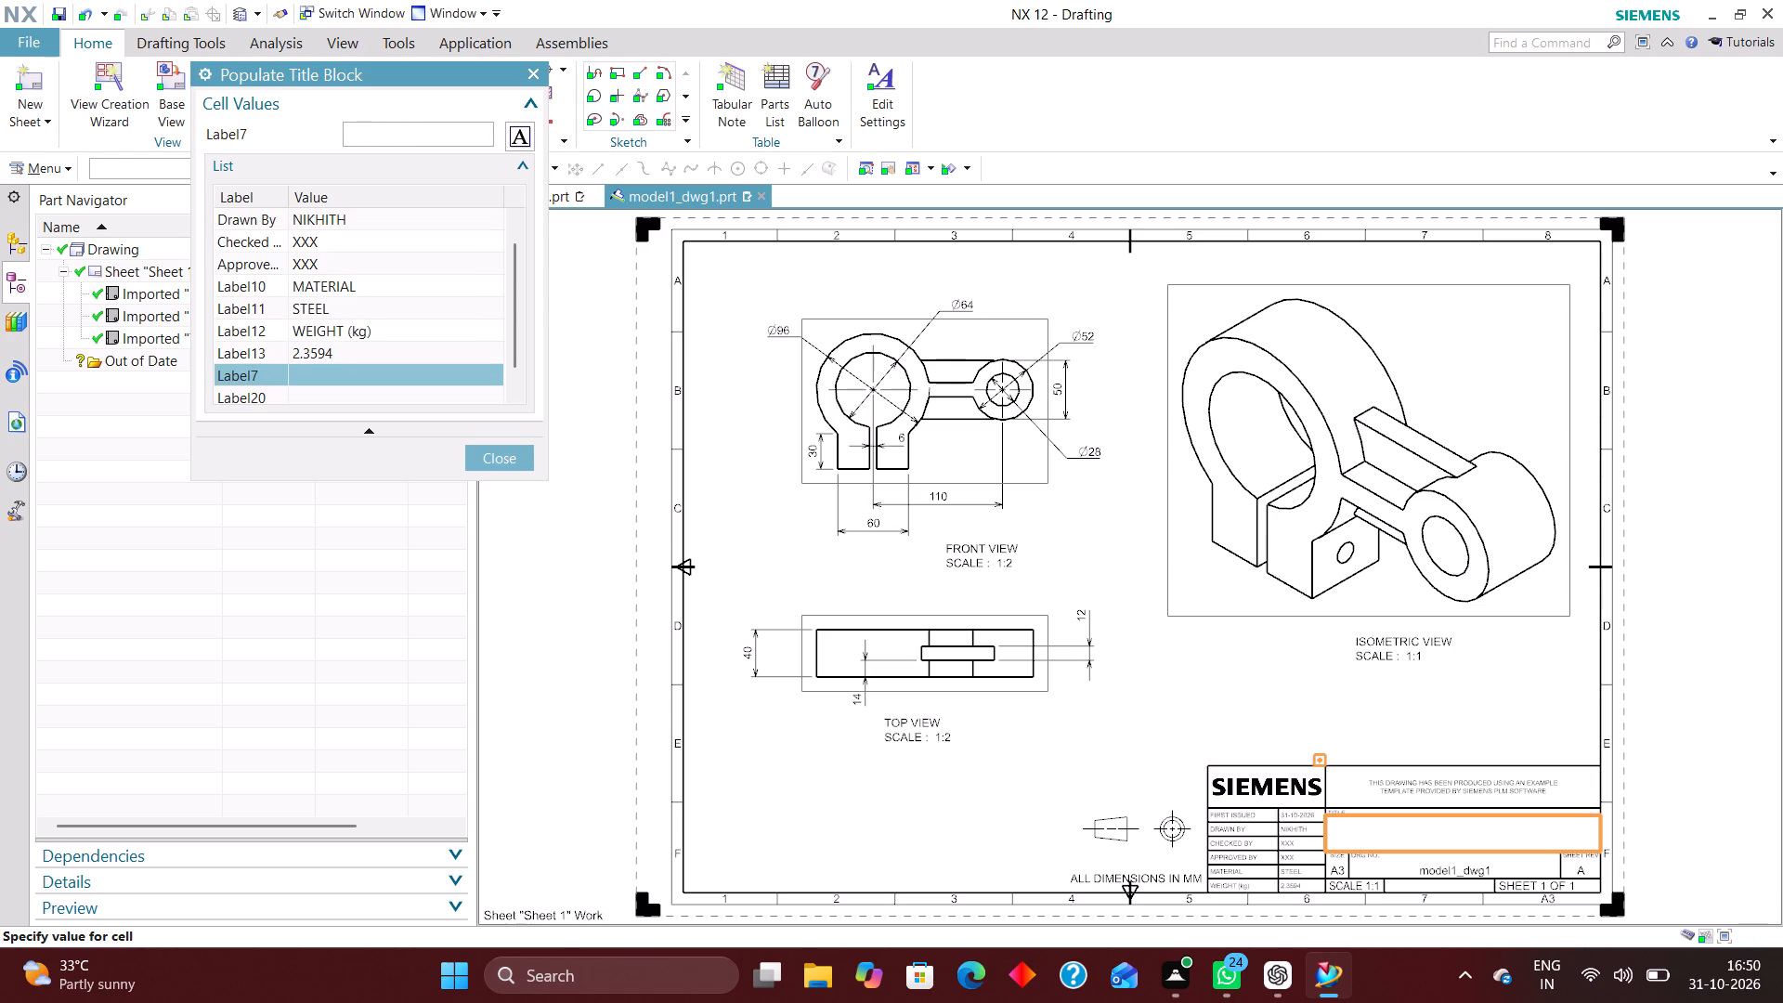
# Enter SHAFT CLAMP BRACKET in capitals in the title block's title cell.
pyautogui.hotkey('ctrl', 'v')
pyautogui.press('BackSpace')
pyautogui.press('BackSpace')
pyautogui.press('BackSpace')
pyautogui.press('BackSpace')
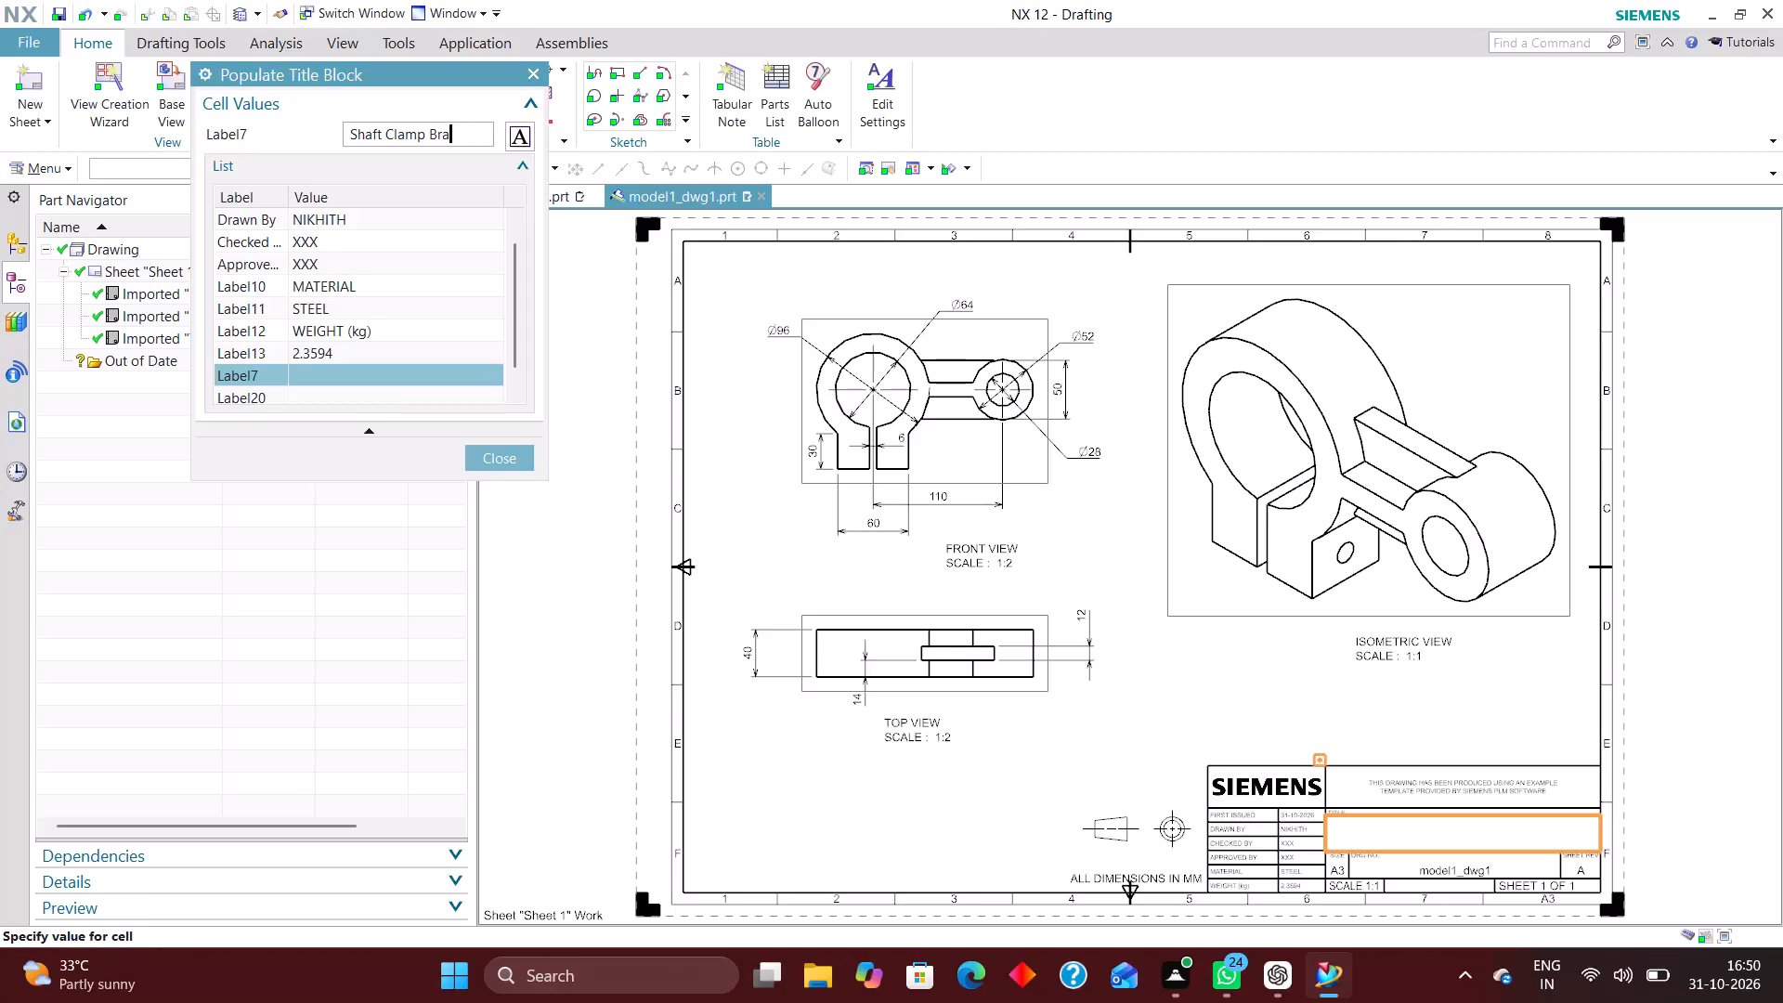
pyautogui.press('BackSpace')
pyautogui.press('BackSpace')
pyautogui.write('RACKET')
pyautogui.press('Left')
pyautogui.press('Left')
pyautogui.press('Left')
pyautogui.press('Left')
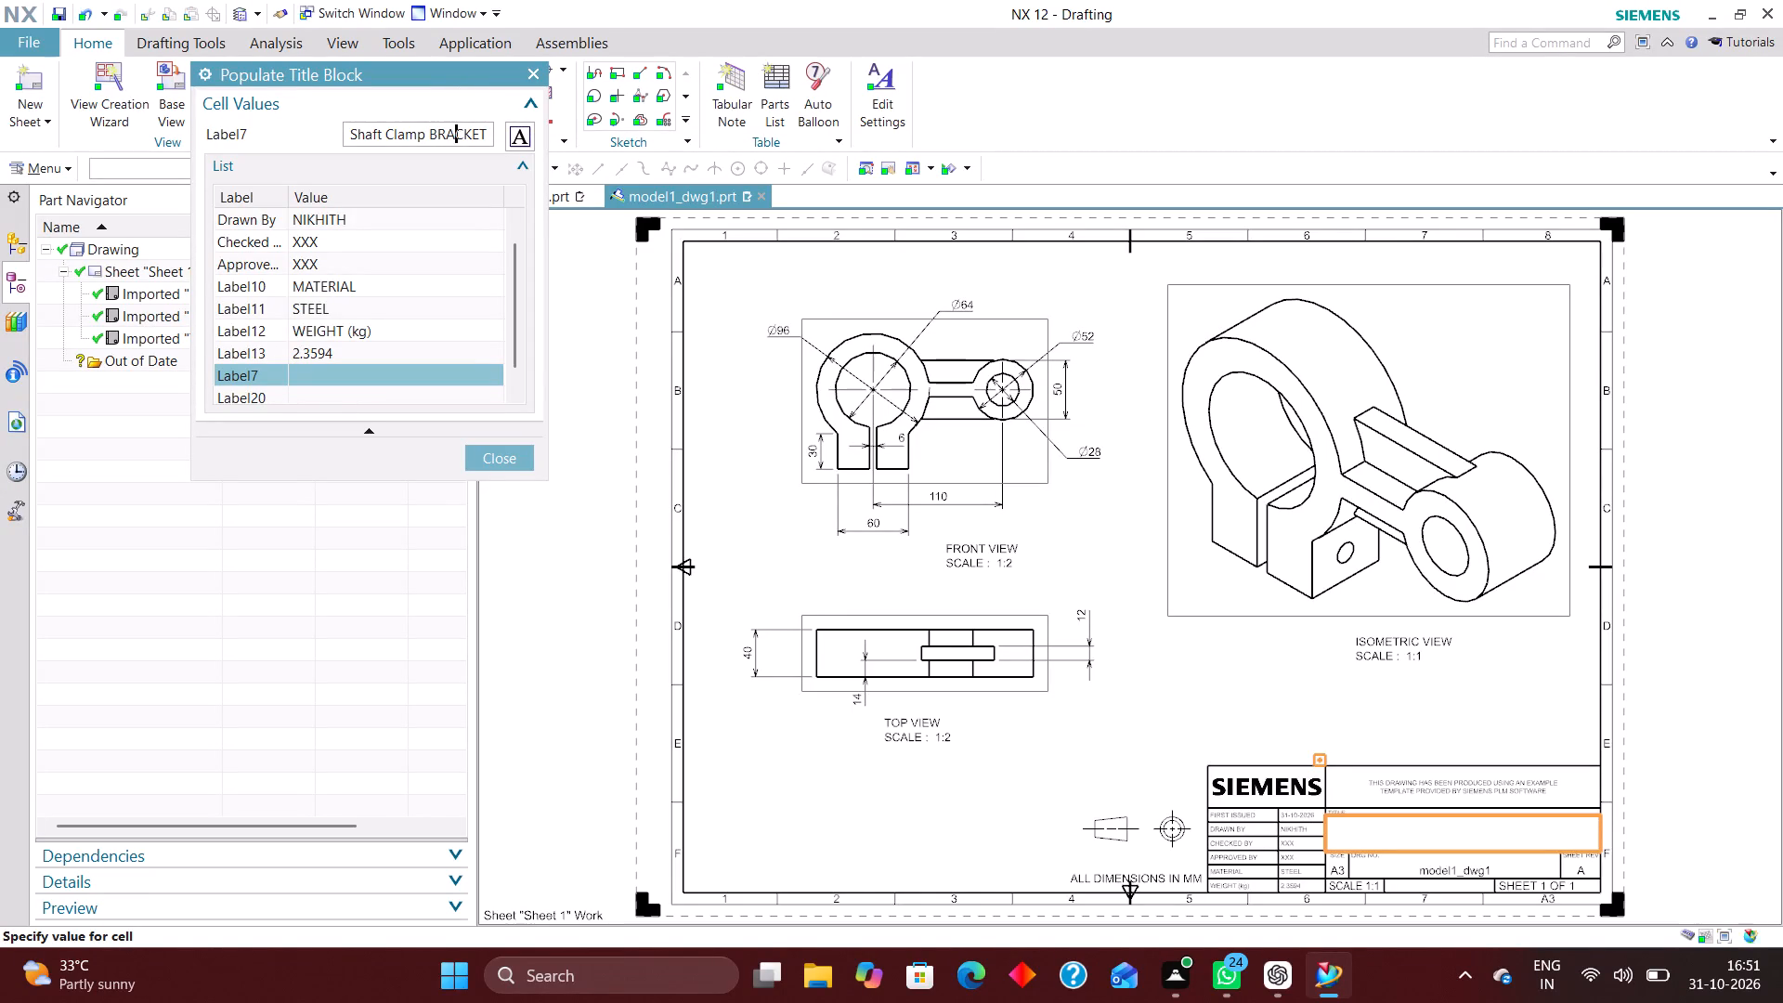
pyautogui.press('Left')
pyautogui.press('Left')
pyautogui.press('Left')
pyautogui.press('Left')
pyautogui.press('BackSpace')
pyautogui.press('BackSpace')
pyautogui.press('BackSpace')
pyautogui.press('BackSpace')
pyautogui.write('LAMP')
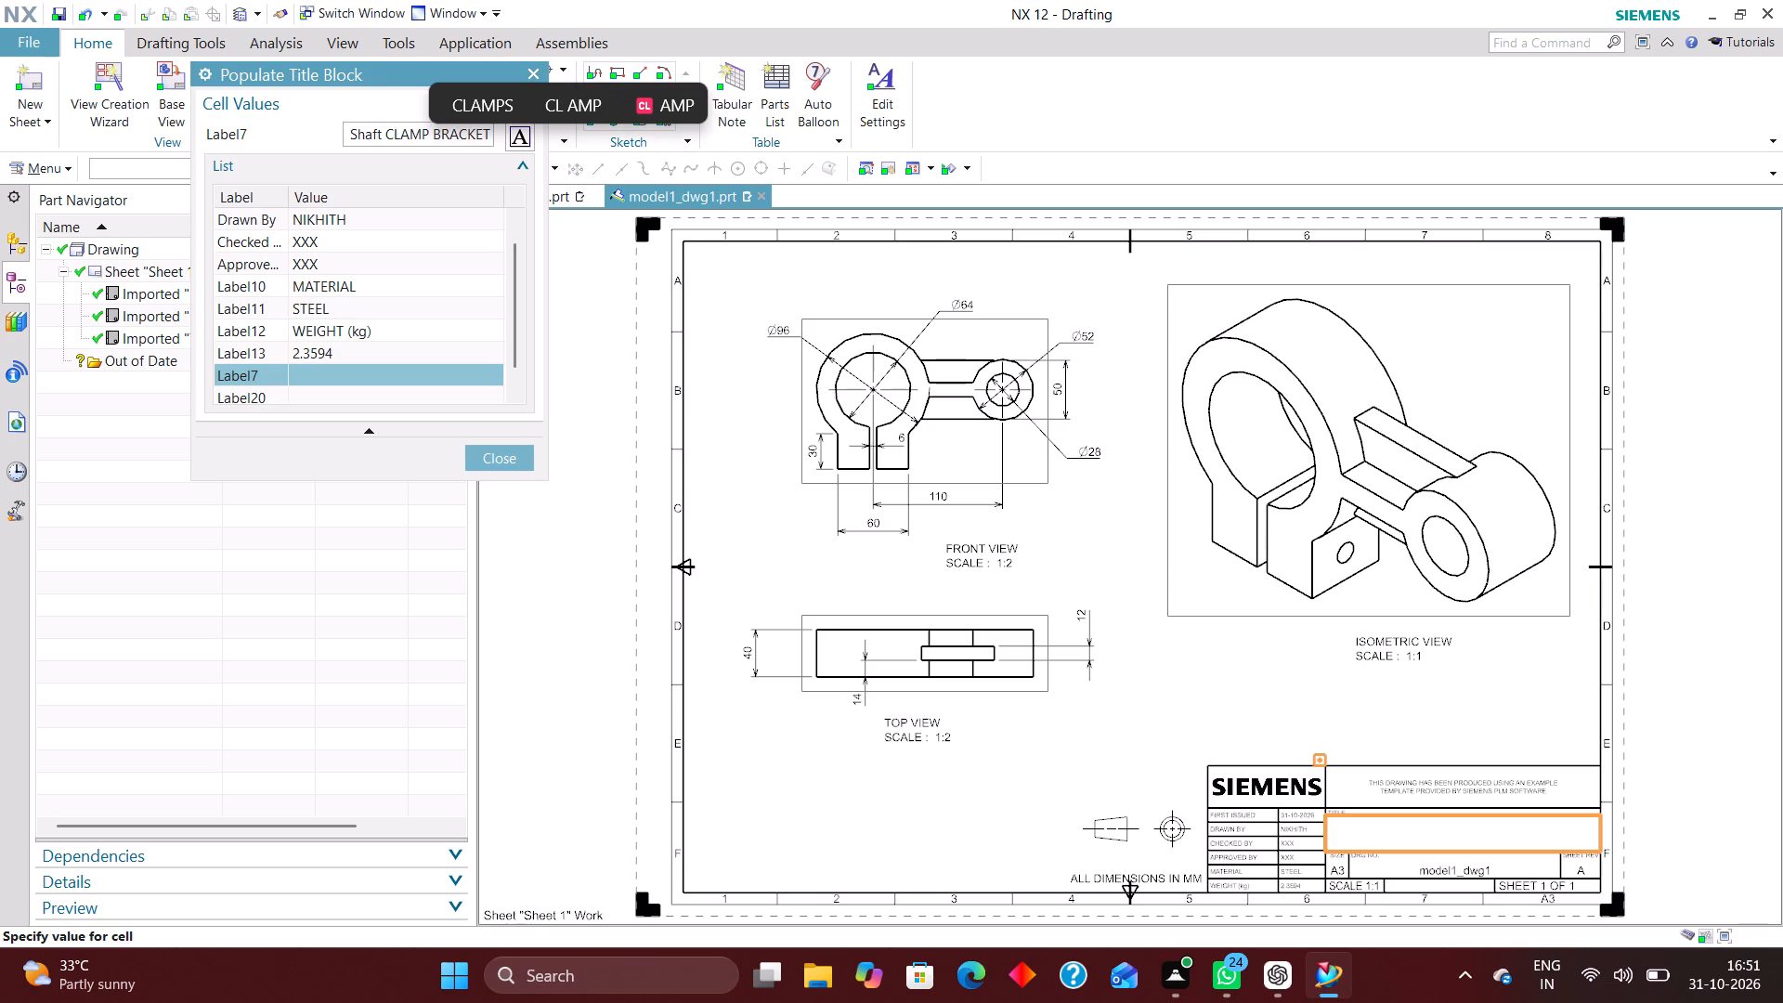
pyautogui.press('Left')
pyautogui.press('Left')
pyautogui.press('Left')
pyautogui.press('Left')
pyautogui.press('Left')
pyautogui.press('Left')
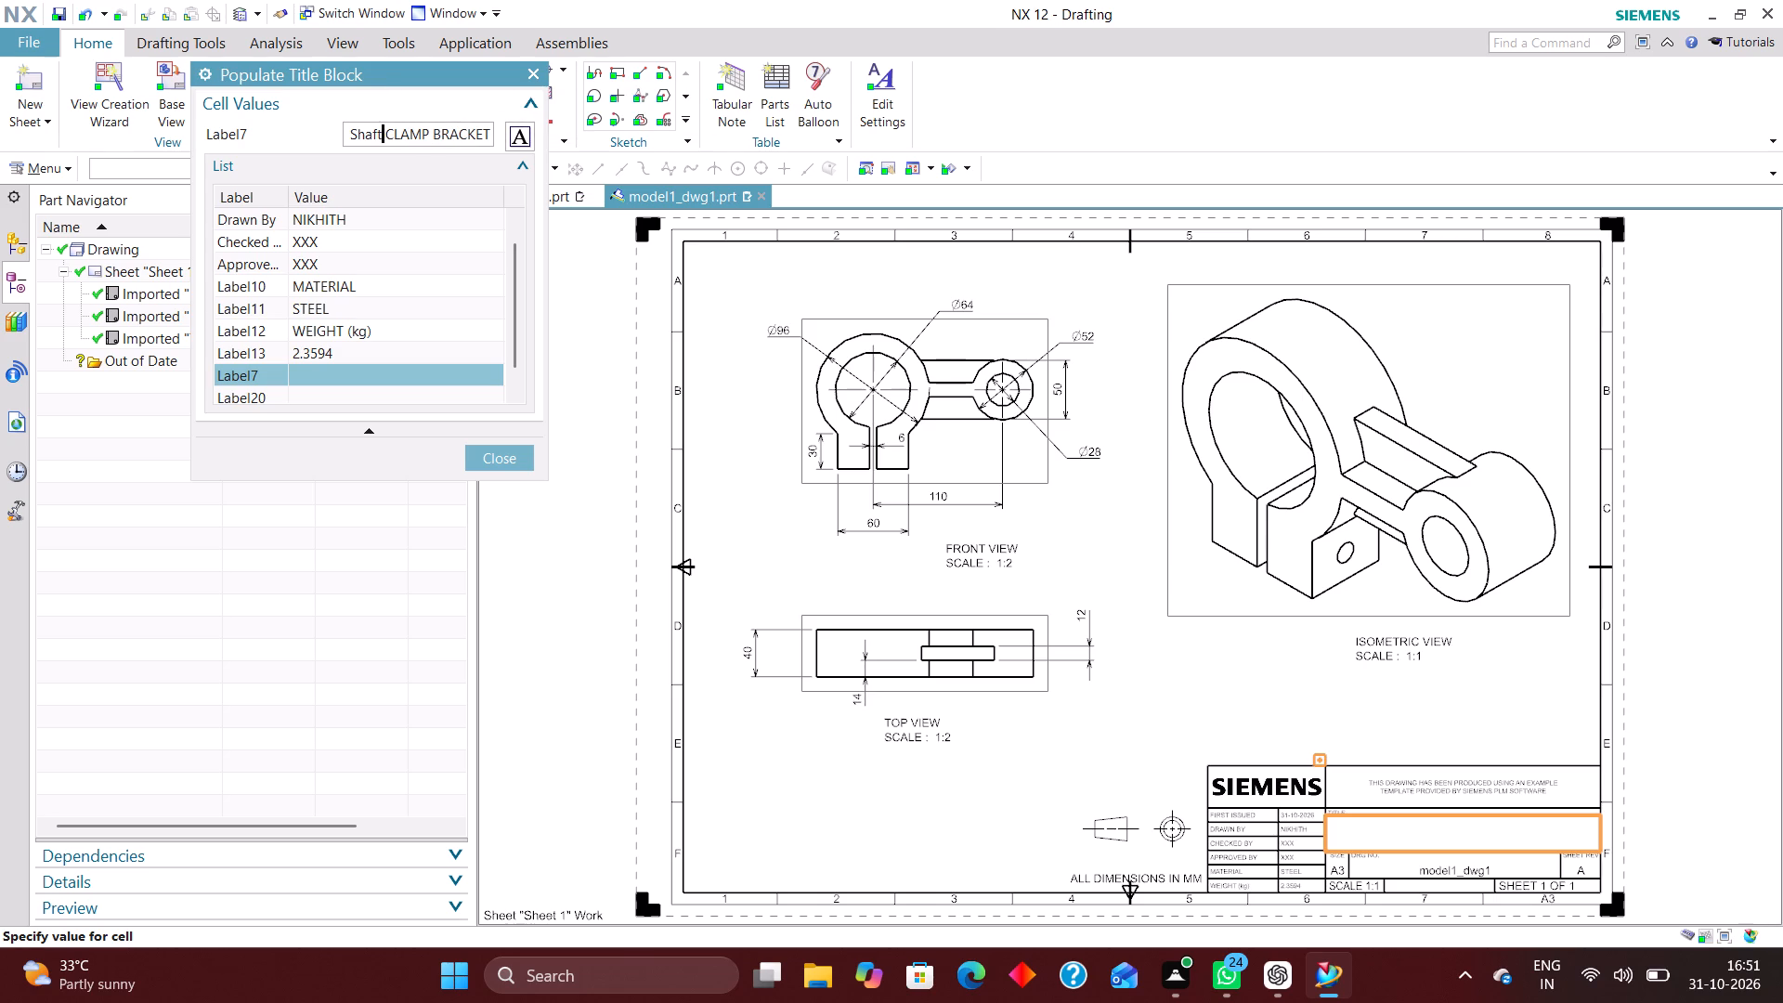
pyautogui.press('BackSpace')
pyautogui.press('BackSpace')
pyautogui.press('BackSpace')
pyautogui.press('BackSpace')
pyautogui.write('HAFT')
pyautogui.press('Return')
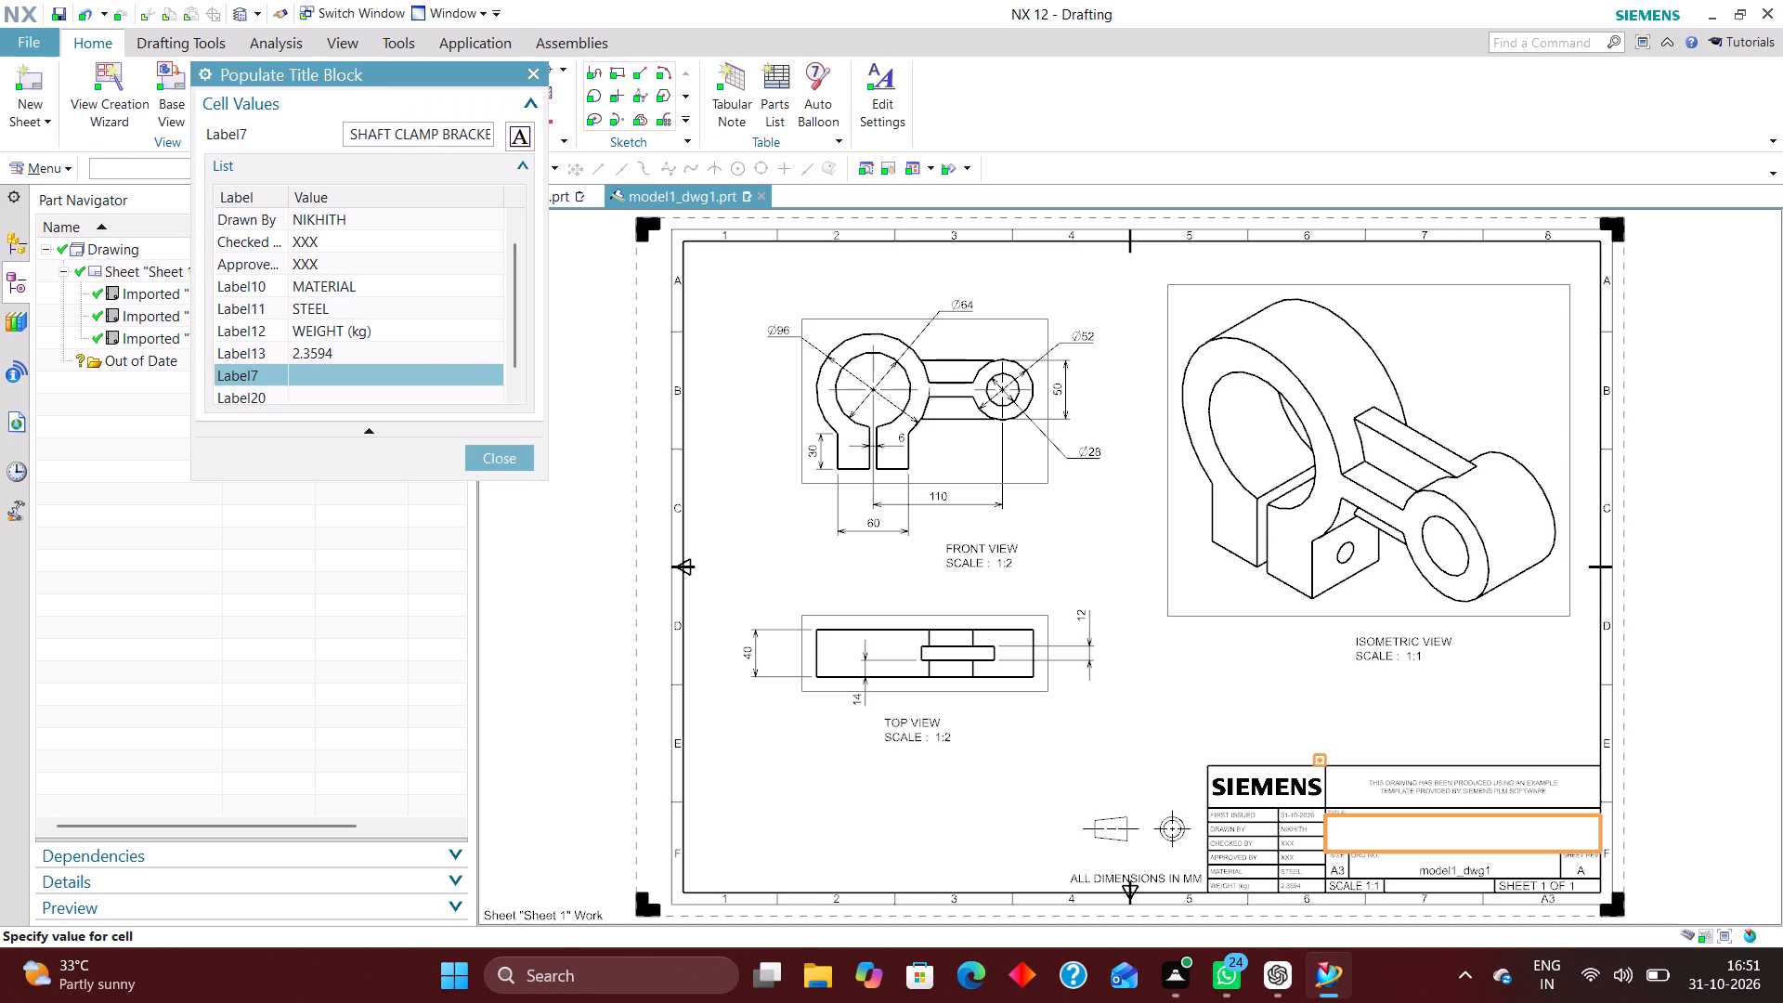
# Enter XXX in title block cell Label20 and finish populating the title block.
pyautogui.press('x')
pyautogui.write('XX')
pyautogui.press('Return')
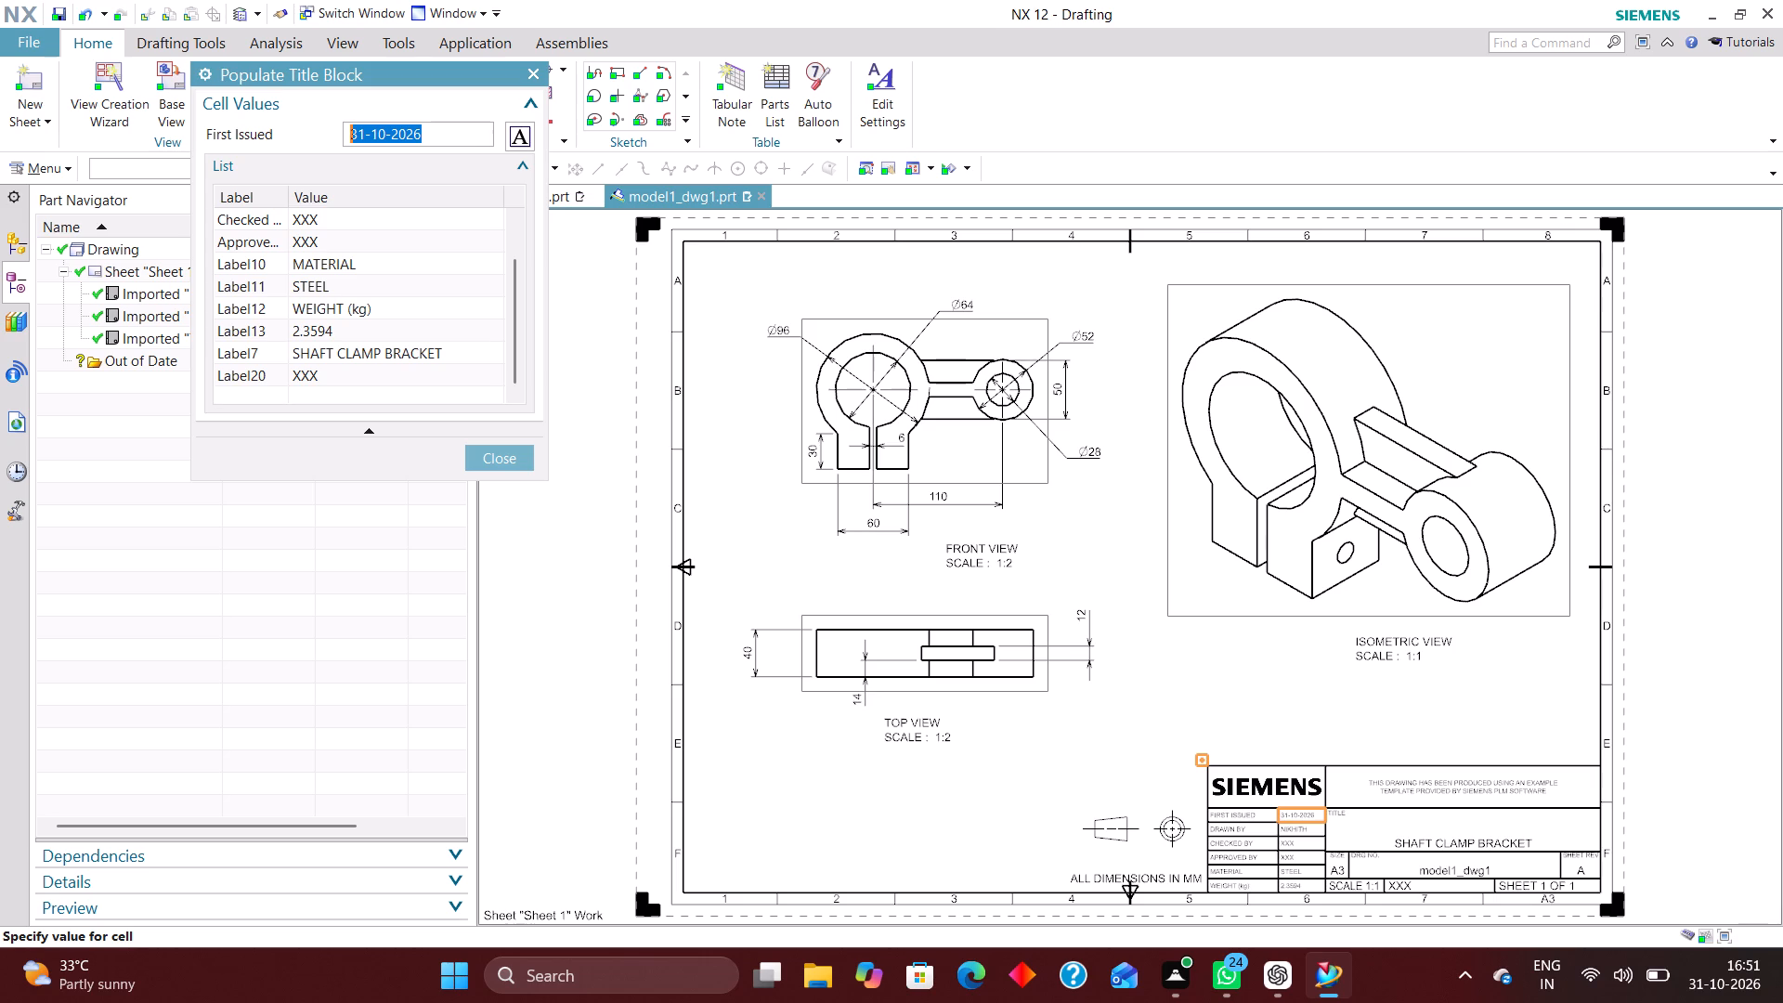
pyautogui.click(502, 454)
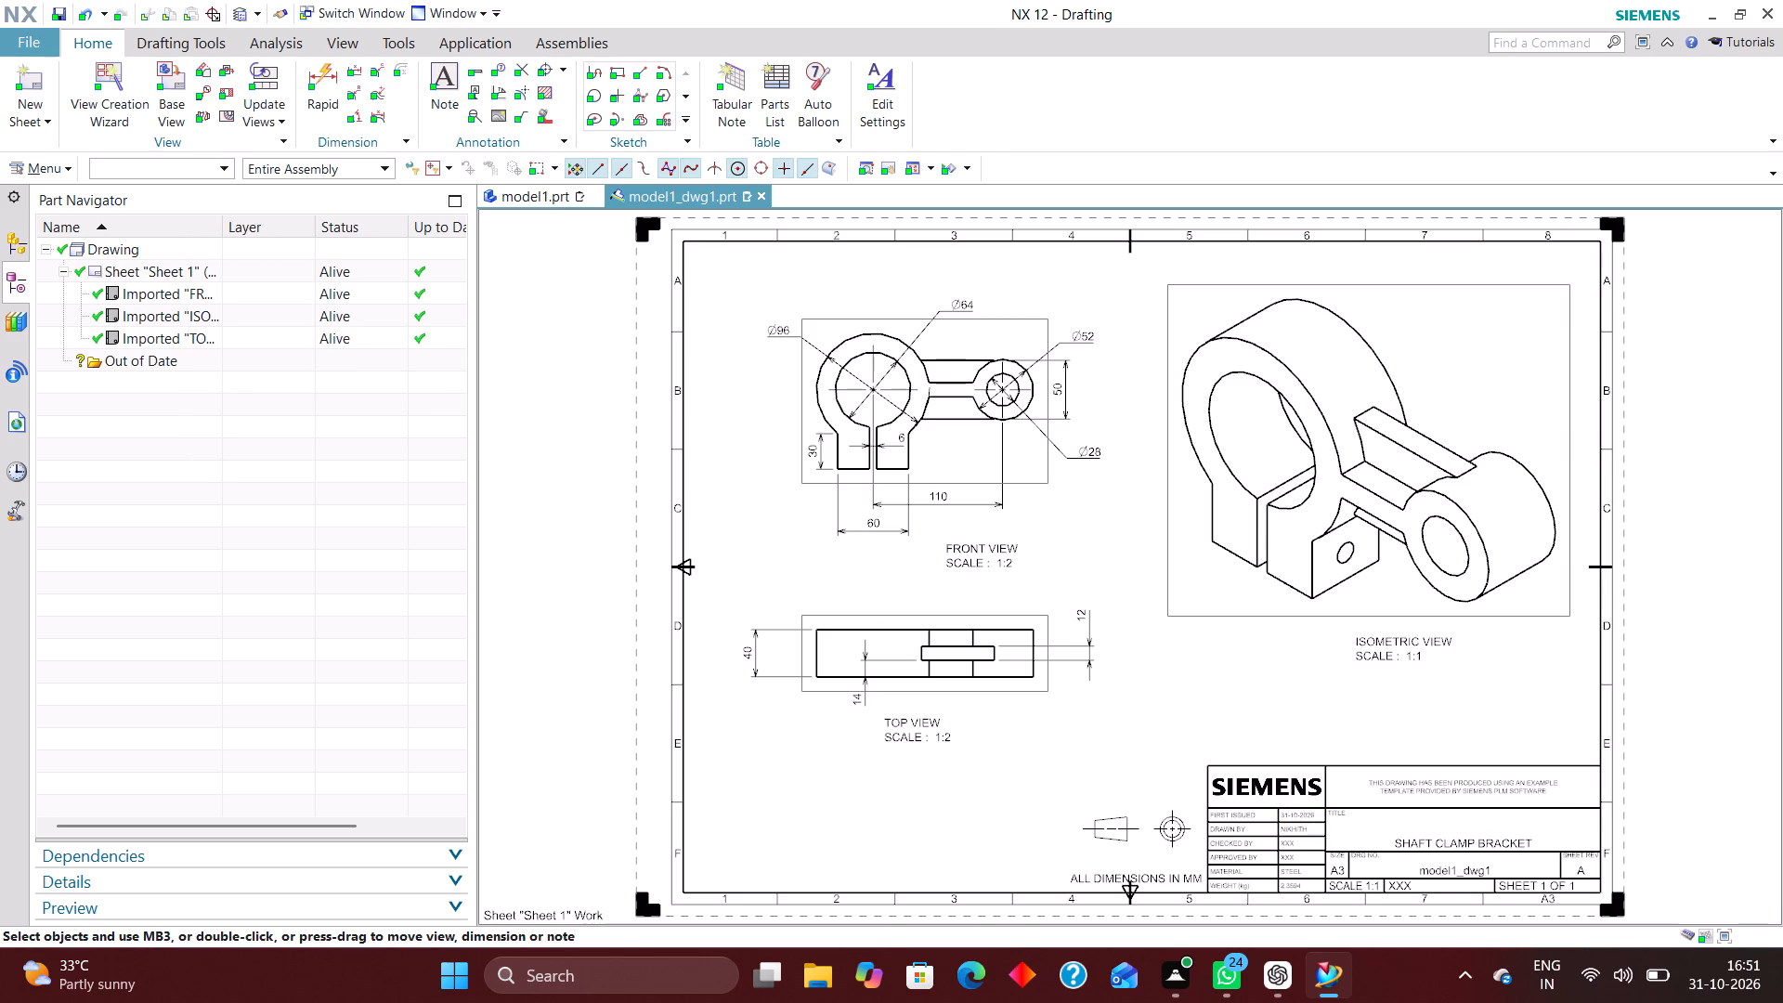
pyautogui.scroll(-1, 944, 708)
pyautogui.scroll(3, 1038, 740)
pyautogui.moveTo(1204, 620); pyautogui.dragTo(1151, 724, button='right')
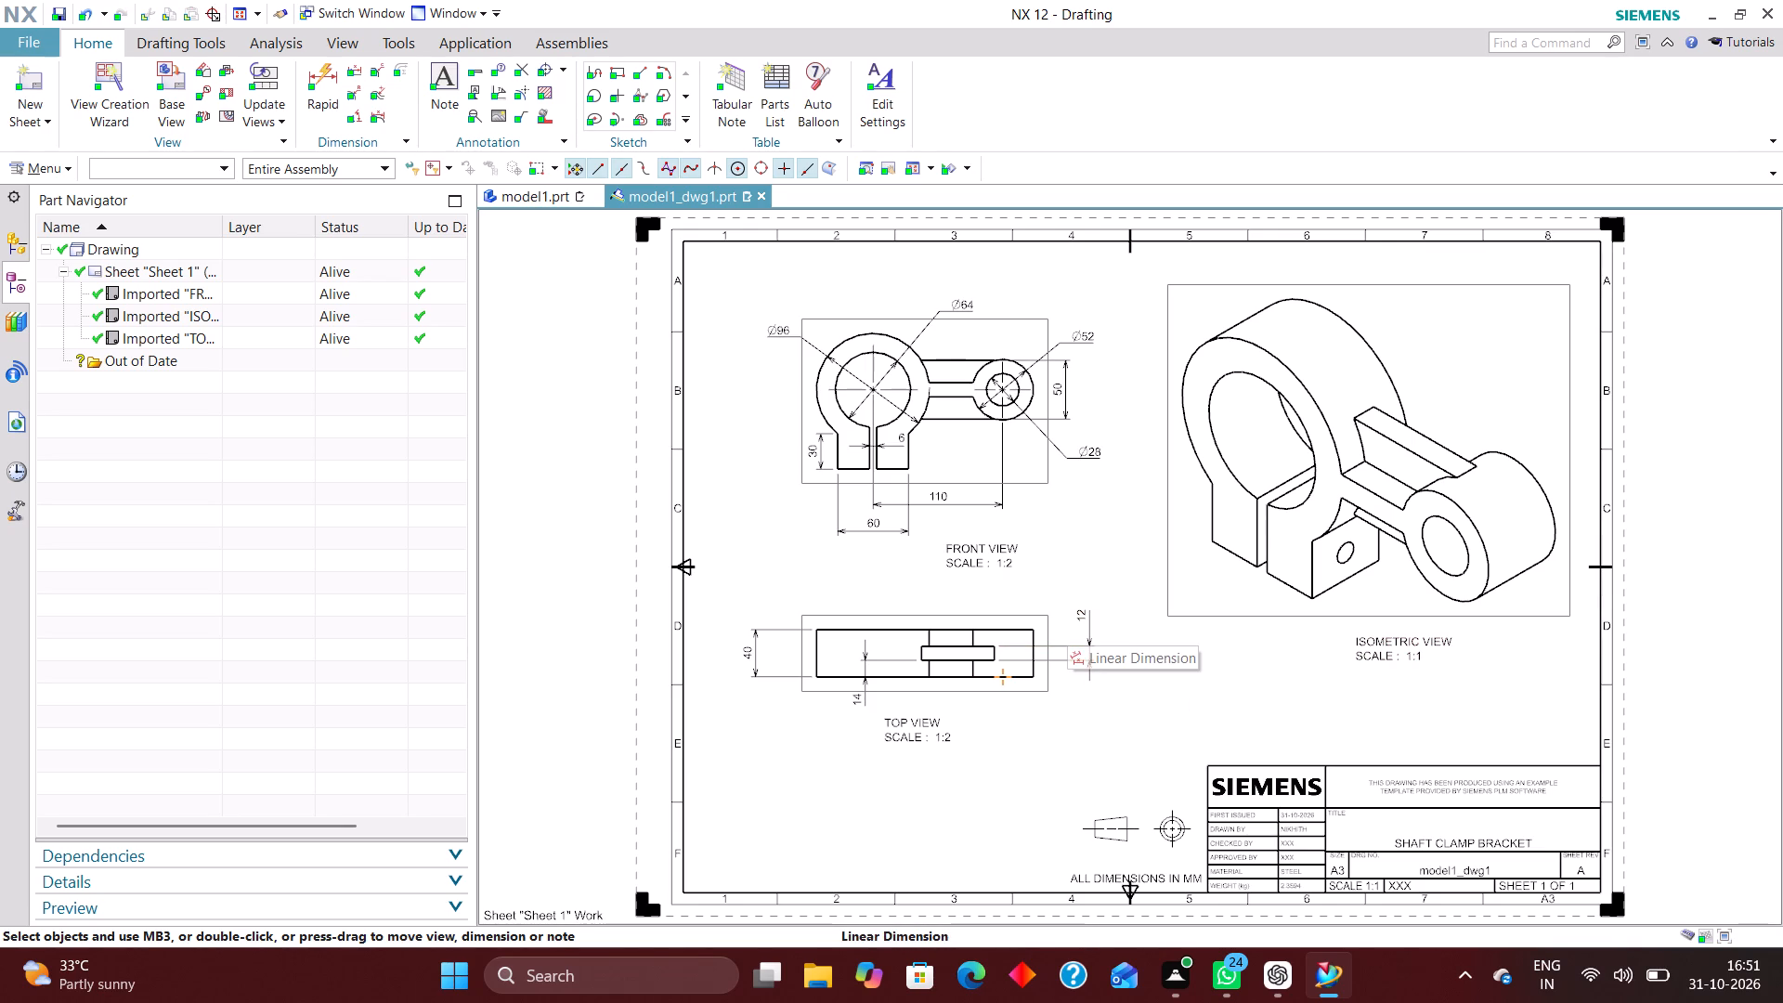
# Inspect the bracket's side face with the small bolt hole in the model1 part.
pyautogui.click(551, 200)
pyautogui.moveTo(1364, 482); pyautogui.dragTo(1260, 451, button='middle')
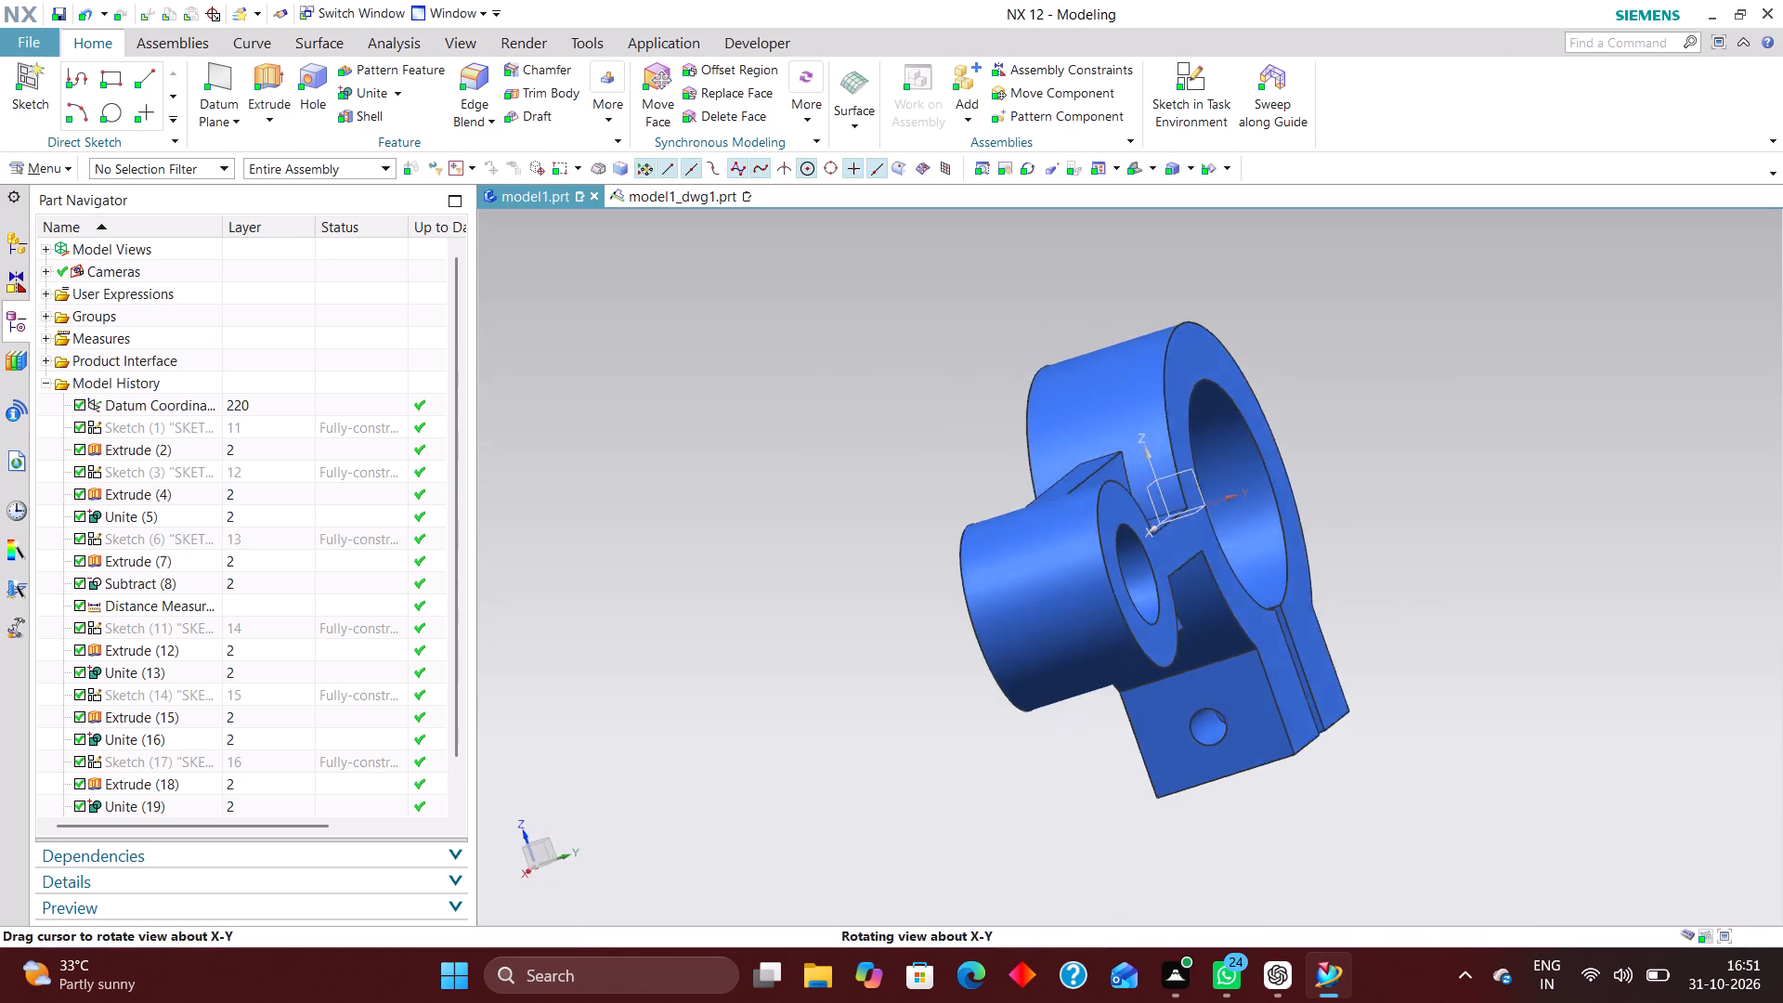
pyautogui.moveTo(1260, 451); pyautogui.dragTo(1256, 449, button='middle')
pyautogui.moveTo(1525, 420); pyautogui.dragTo(1260, 428, button='right')
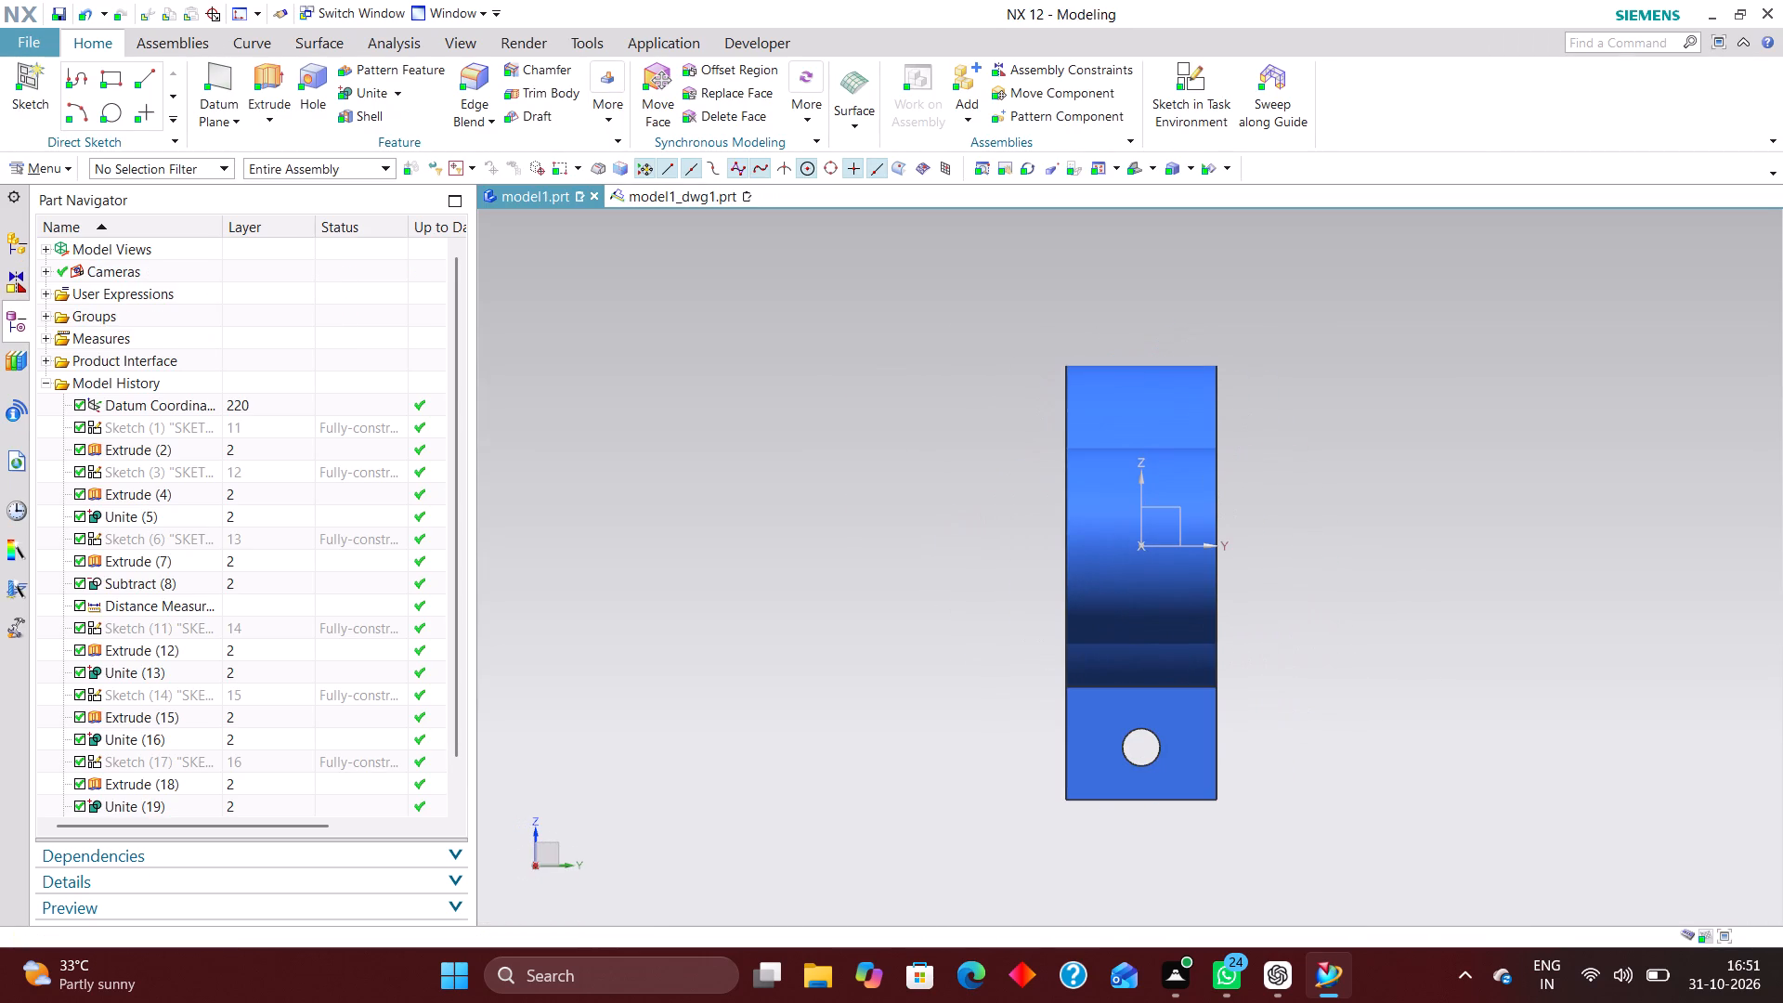
pyautogui.moveTo(1345, 492); pyautogui.dragTo(1412, 485, button='middle')
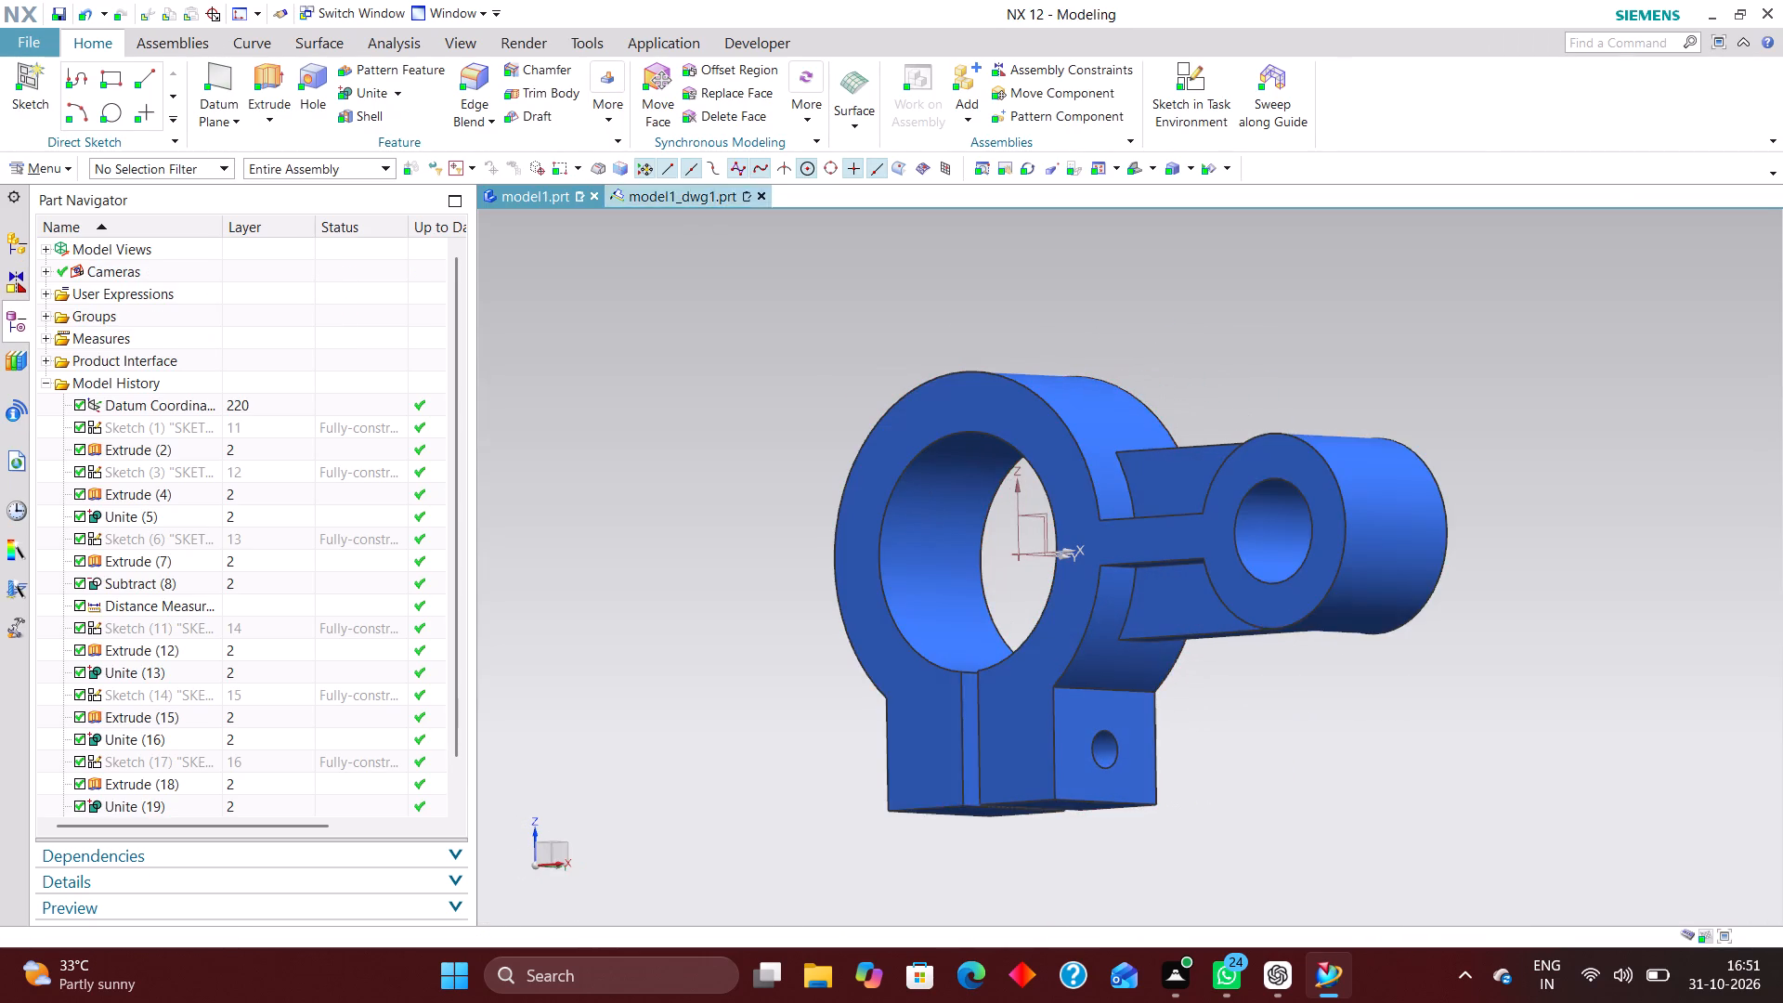
# Back in the model1_dwg1 drawing, add a Left base view at scale 1:2 between the top and isometric views, without any projected view.
pyautogui.click(657, 187)
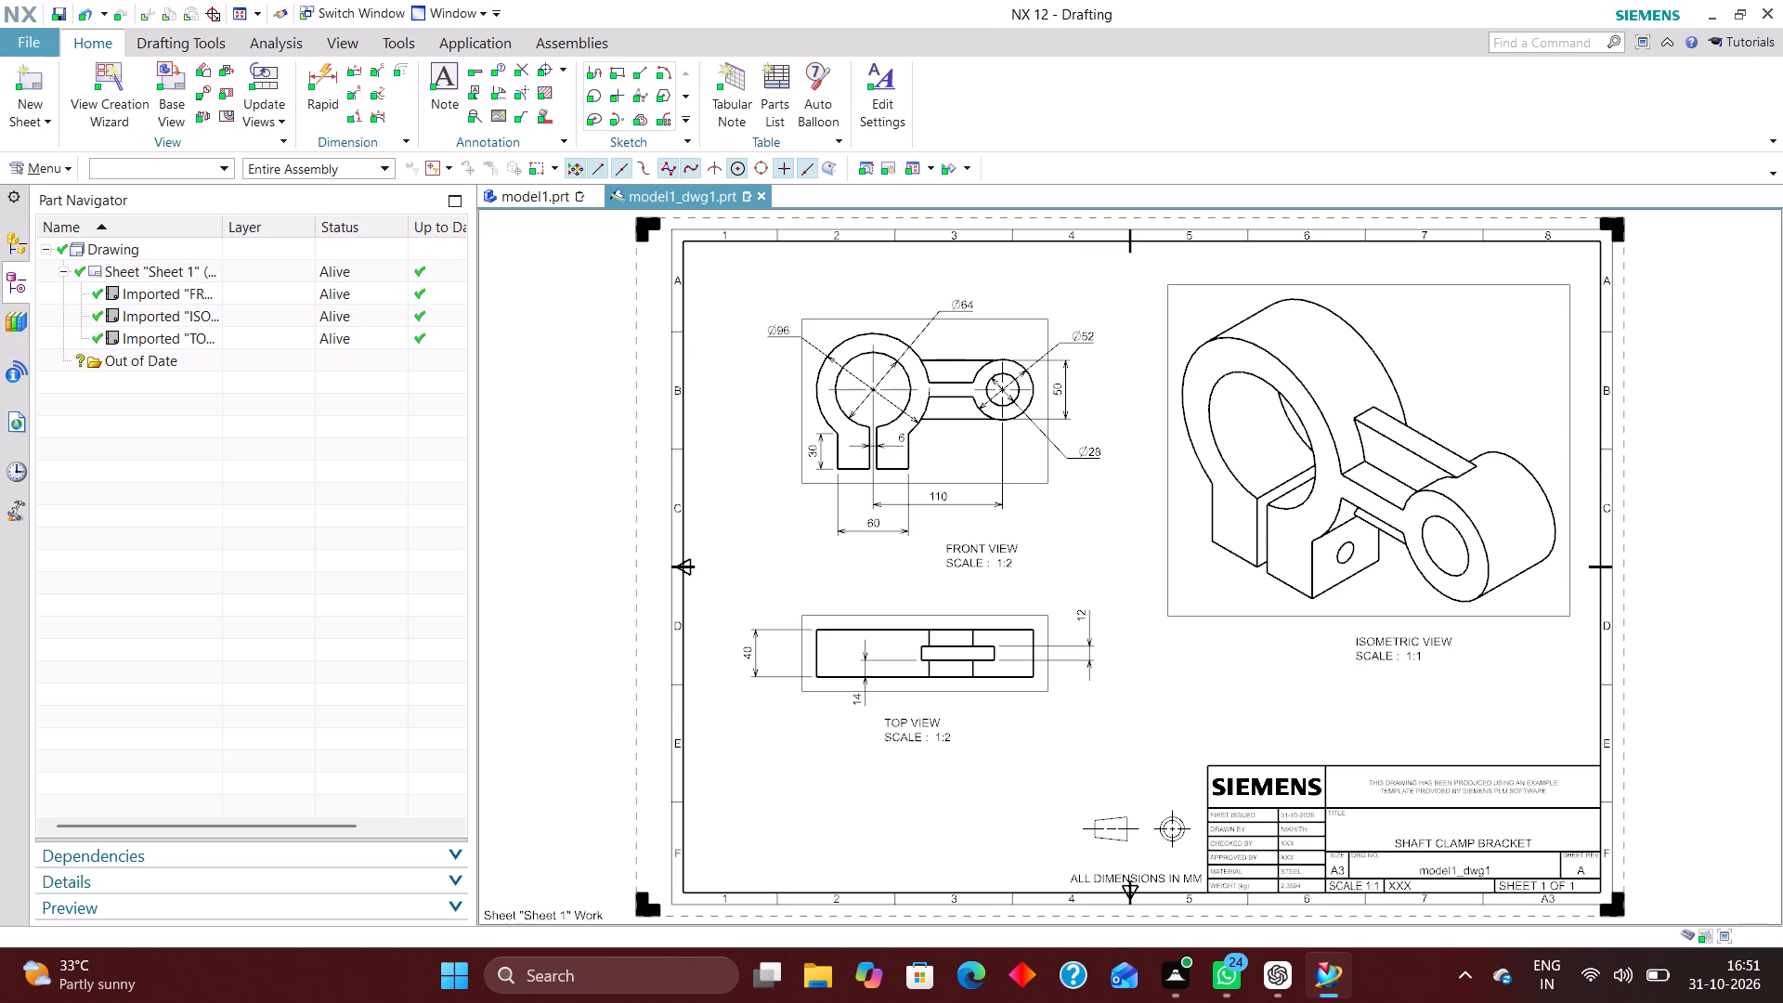
pyautogui.click(171, 86)
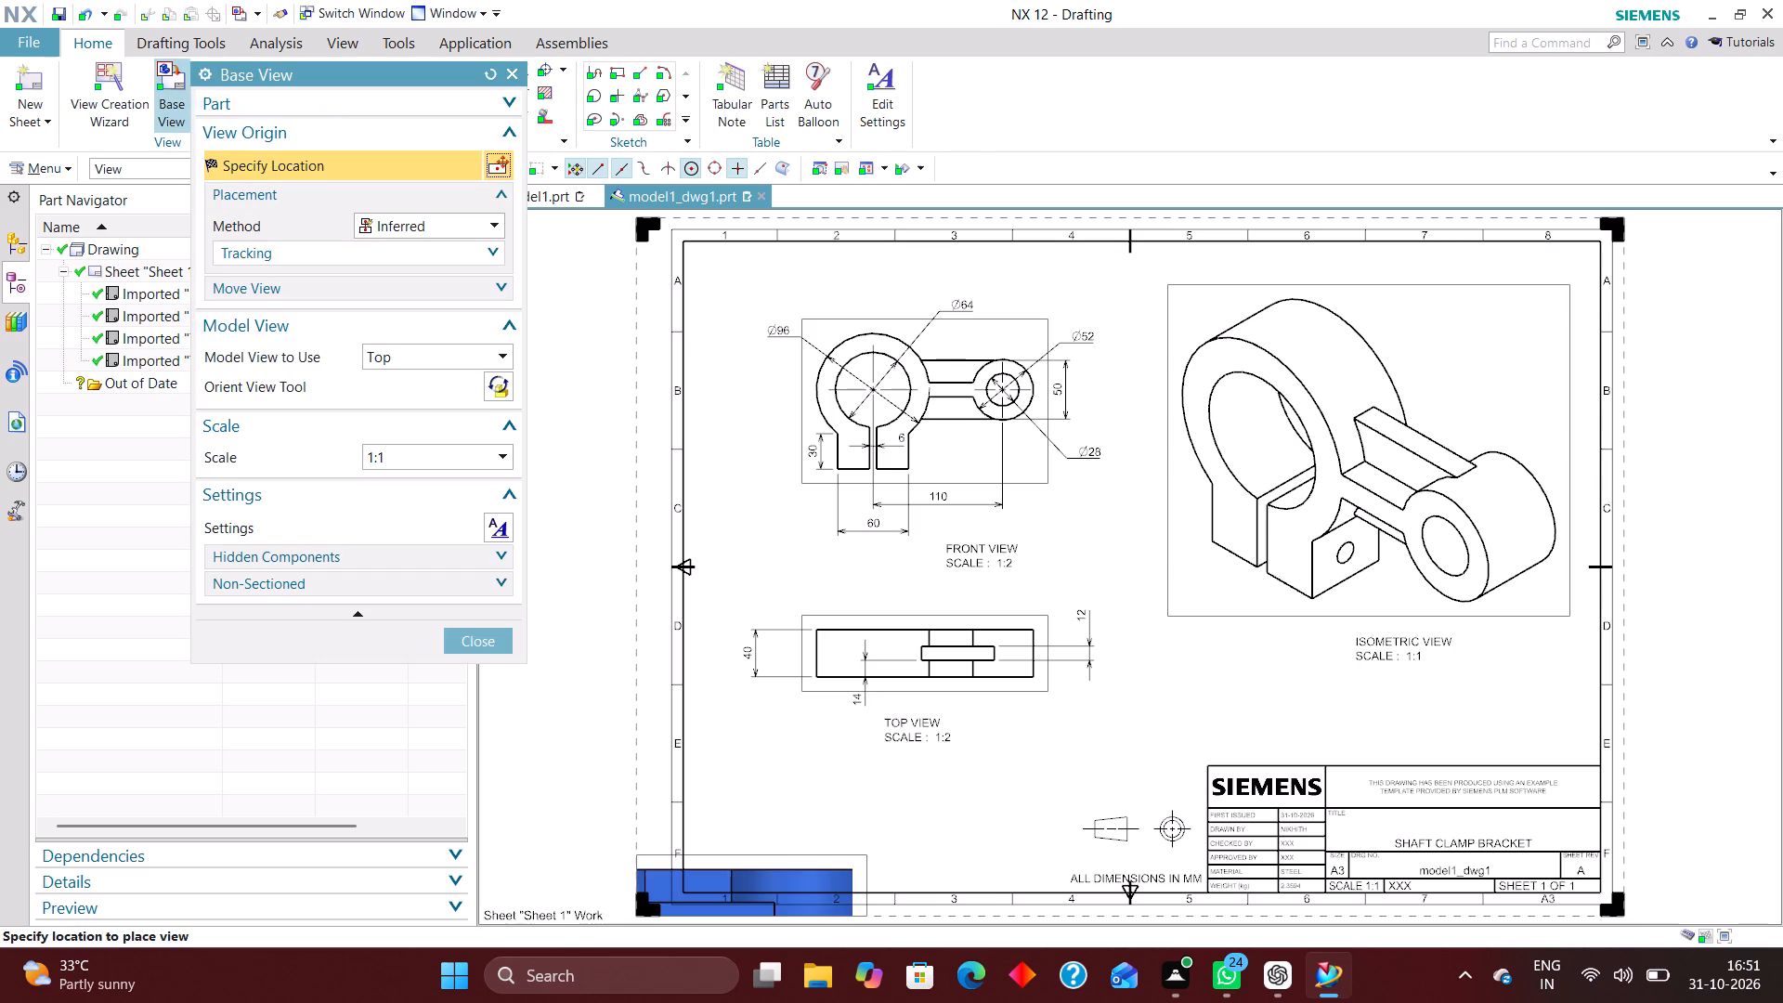
pyautogui.click(478, 358)
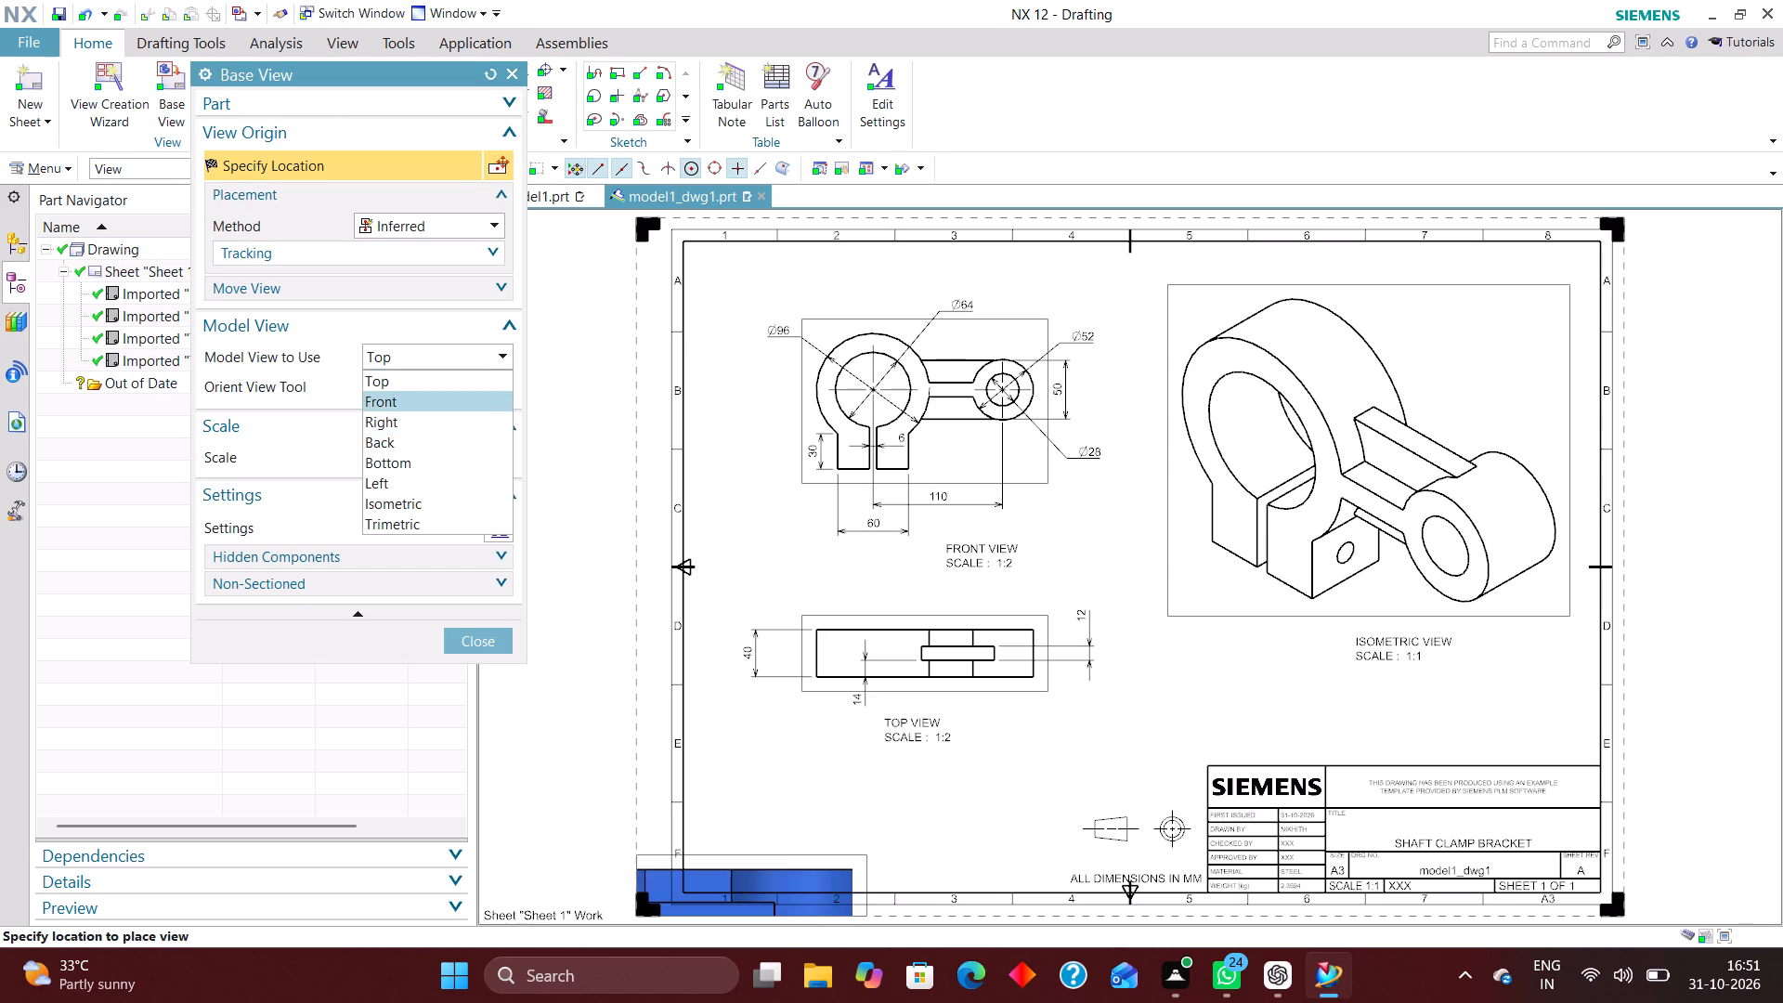
pyautogui.click(405, 434)
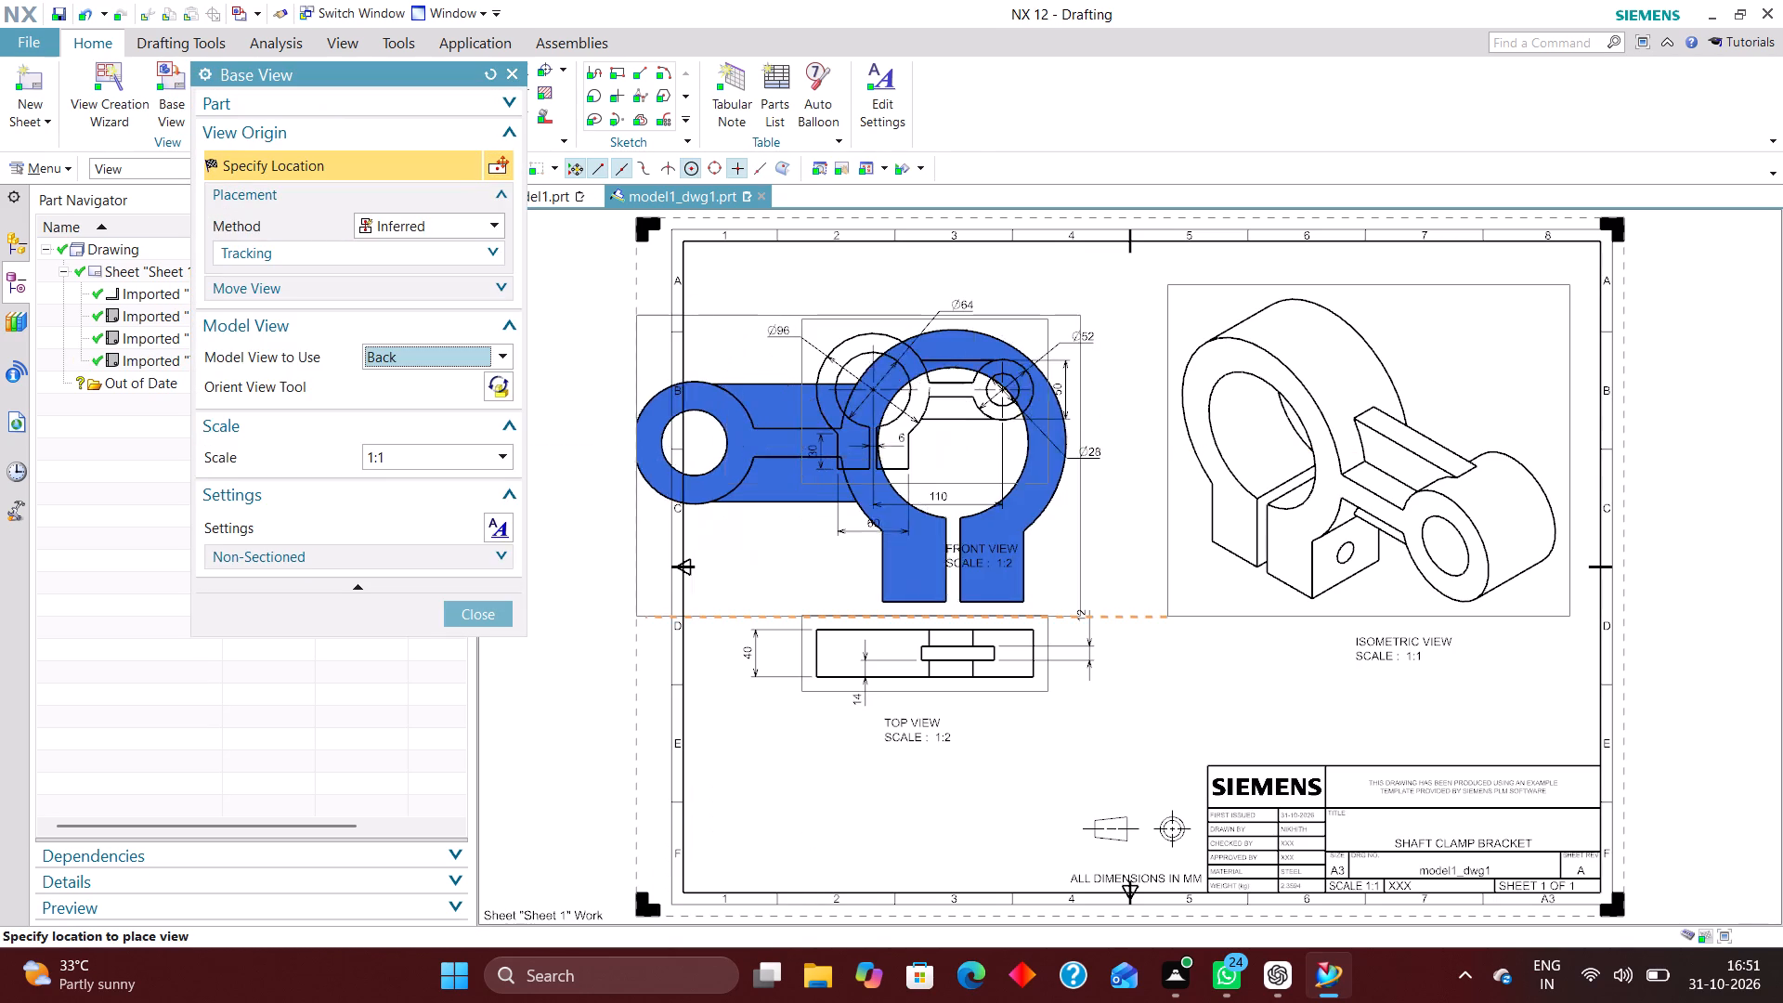
pyautogui.click(479, 361)
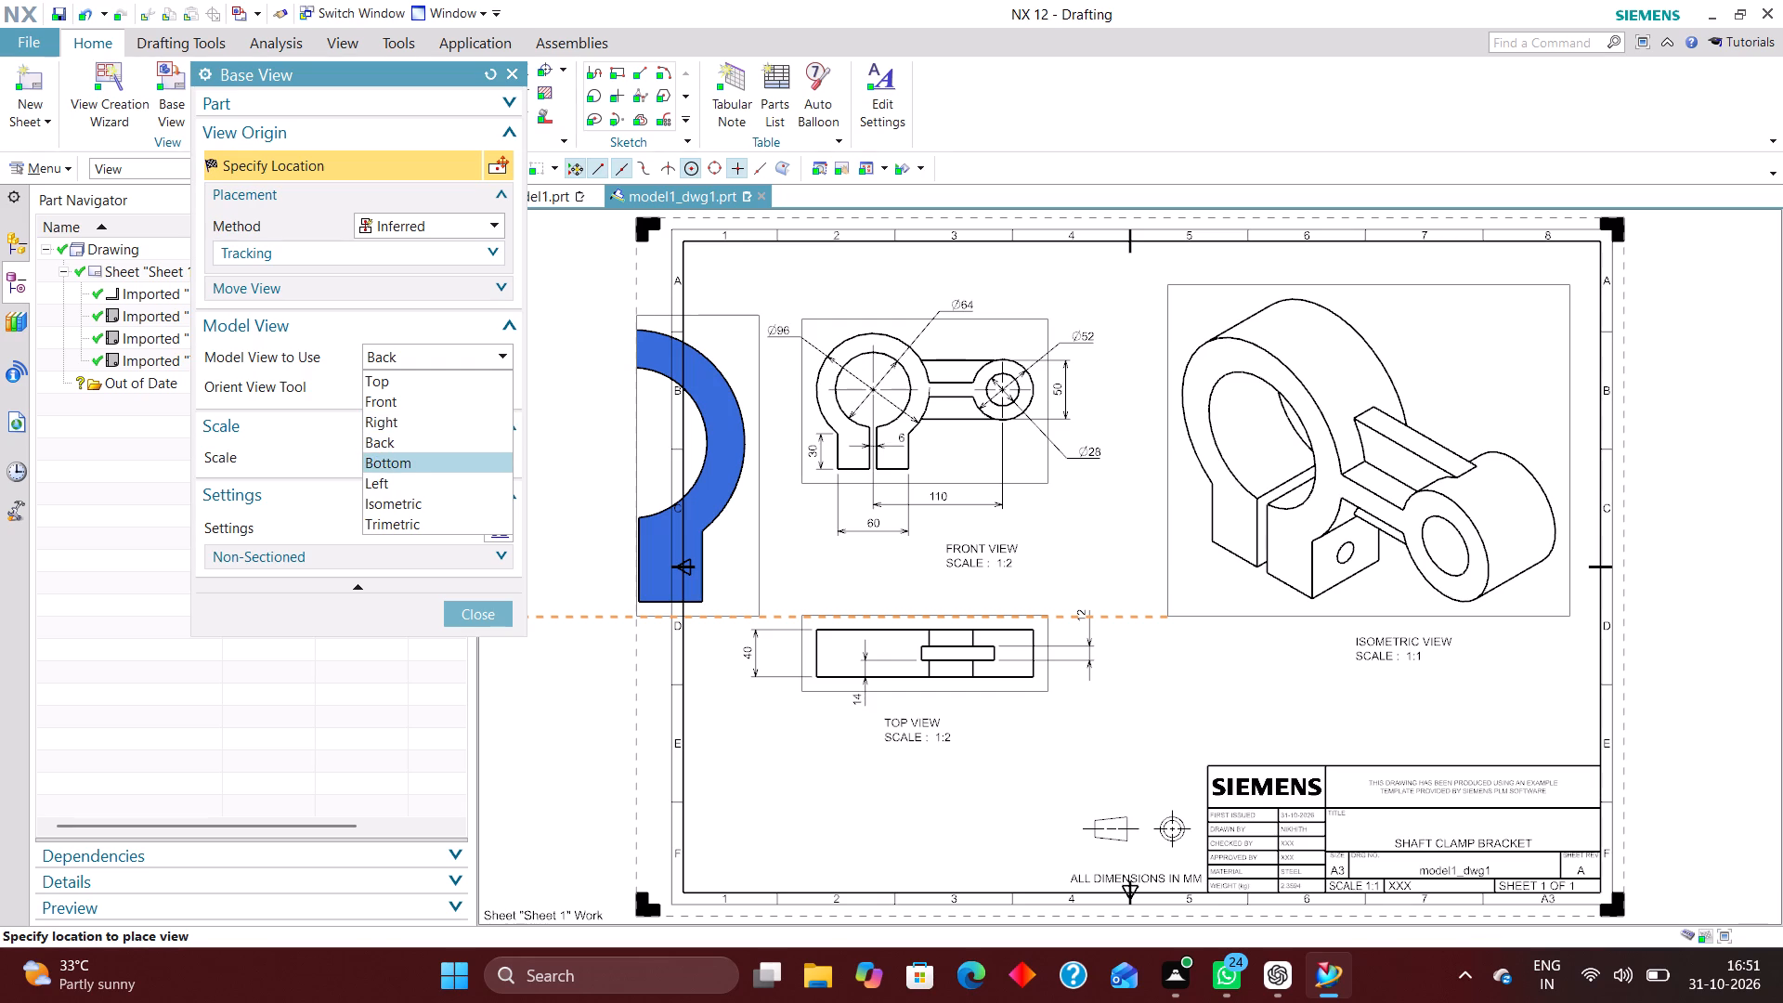
pyautogui.click(399, 481)
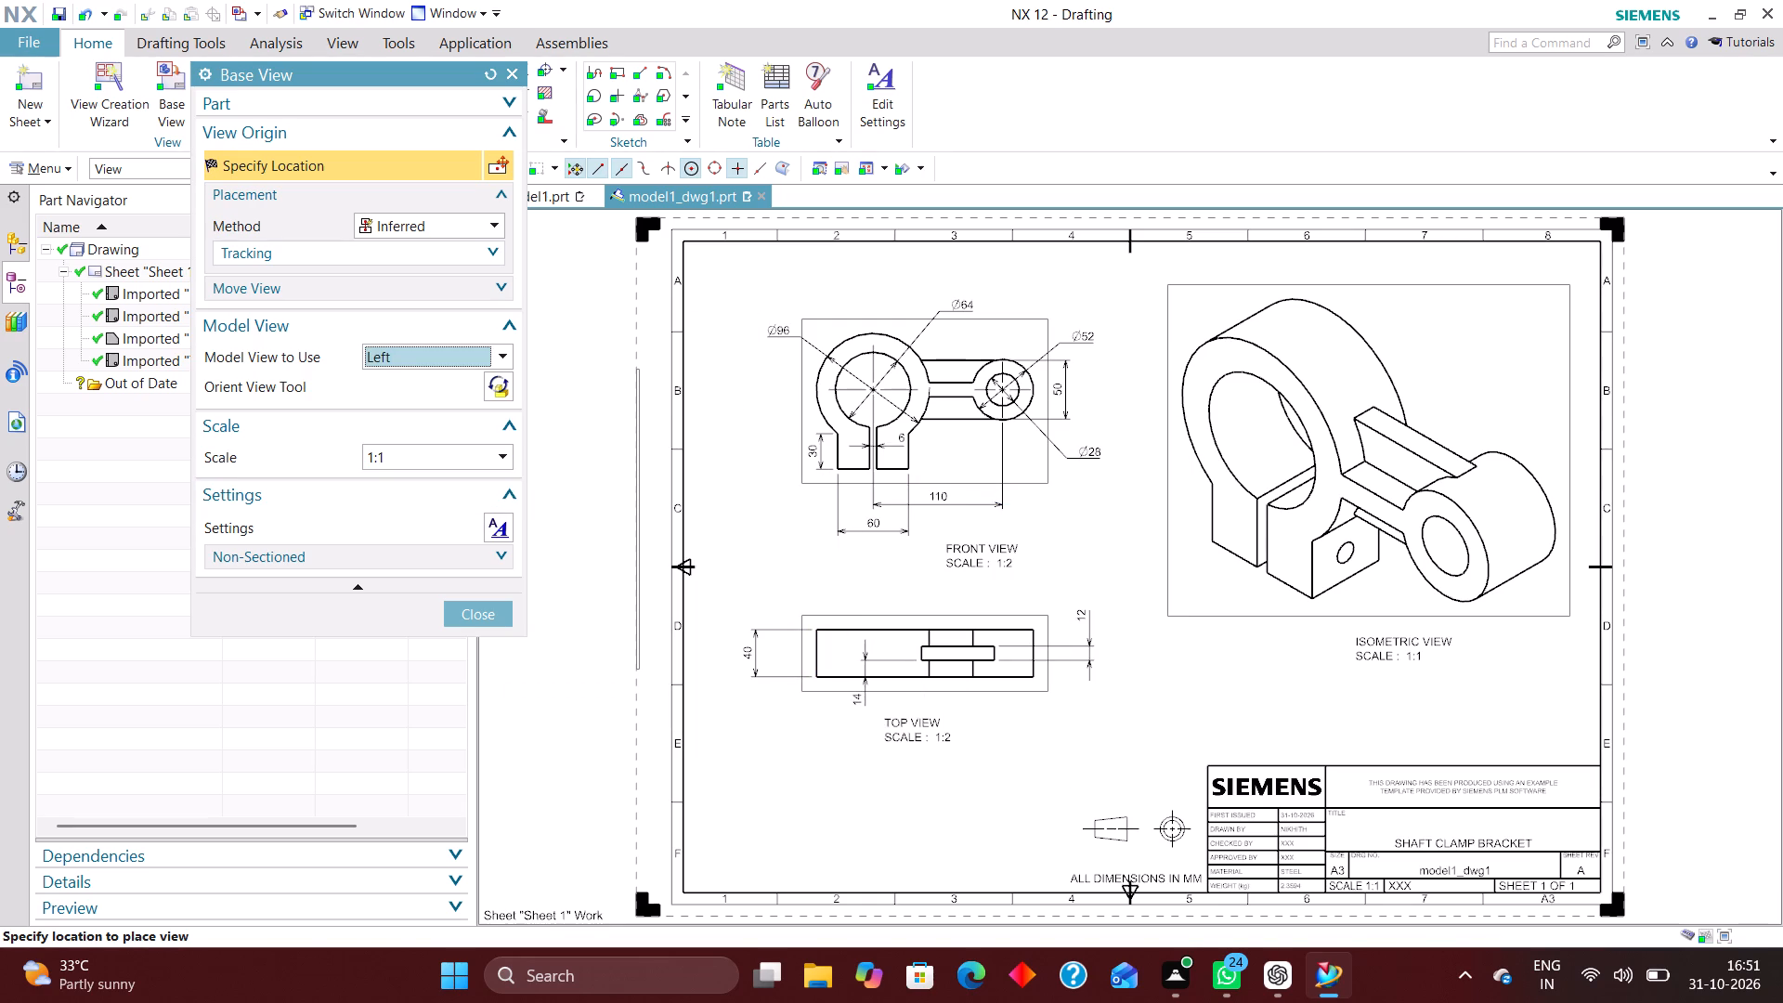
pyautogui.click(416, 461)
pyautogui.click(402, 560)
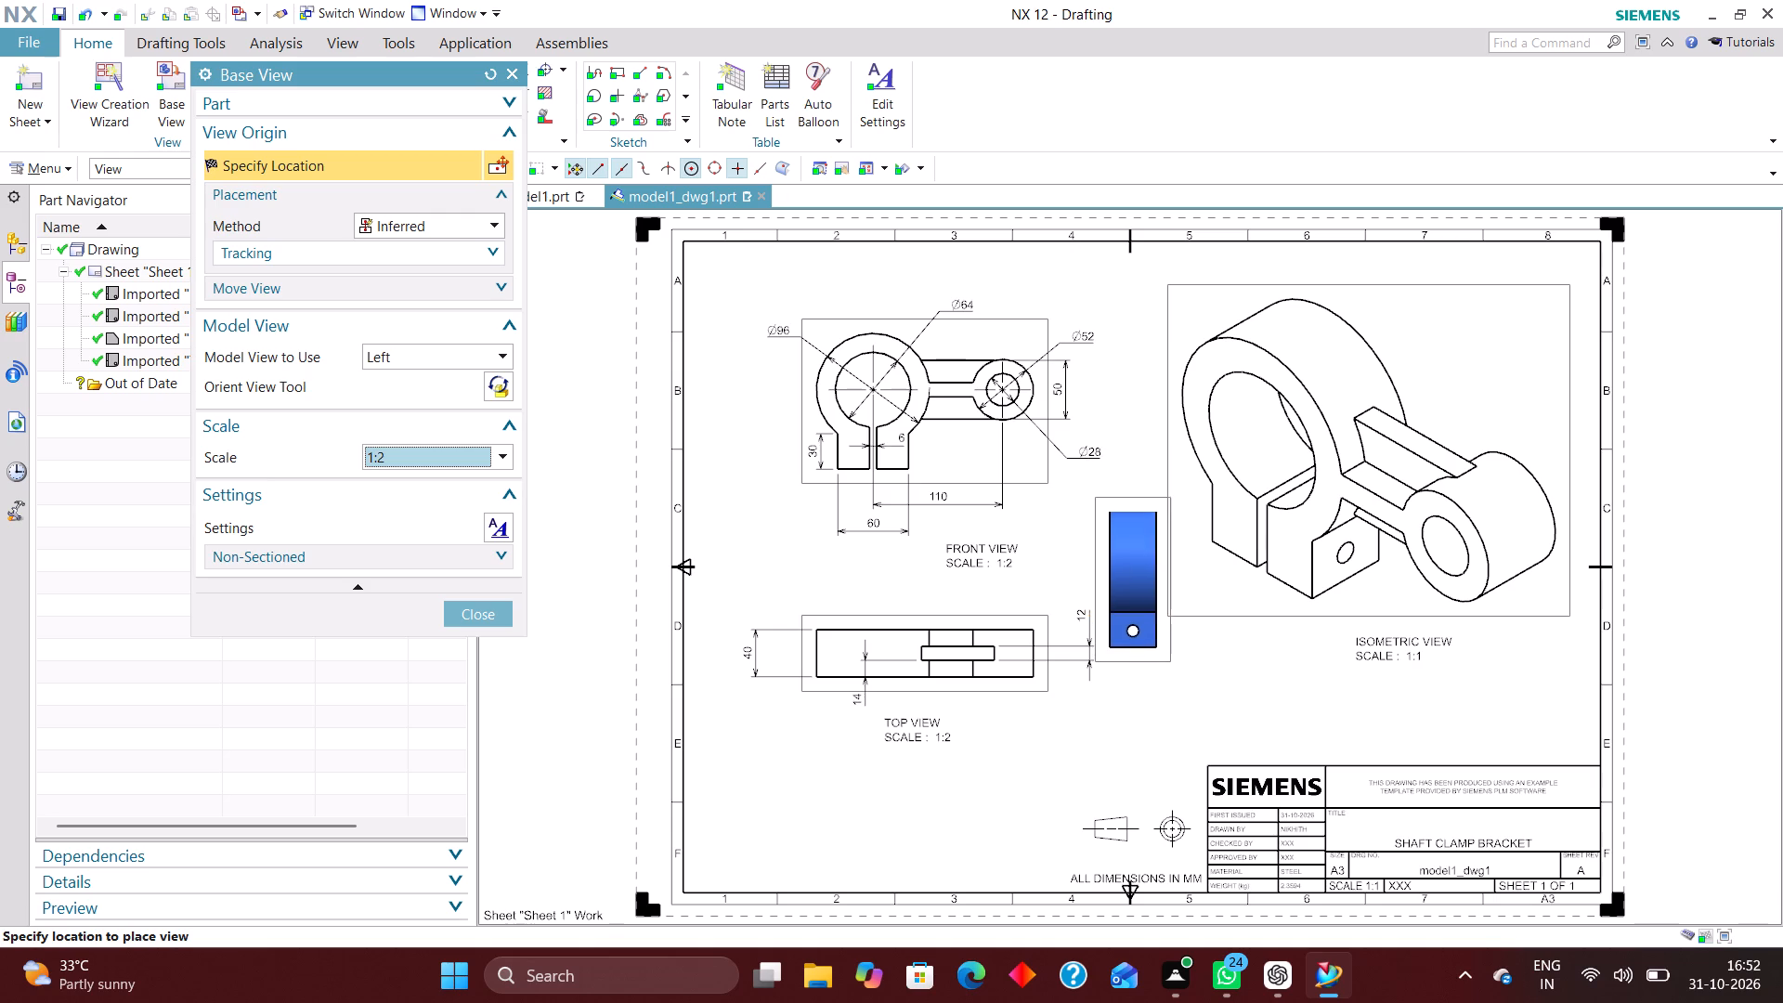
pyautogui.click(1140, 648)
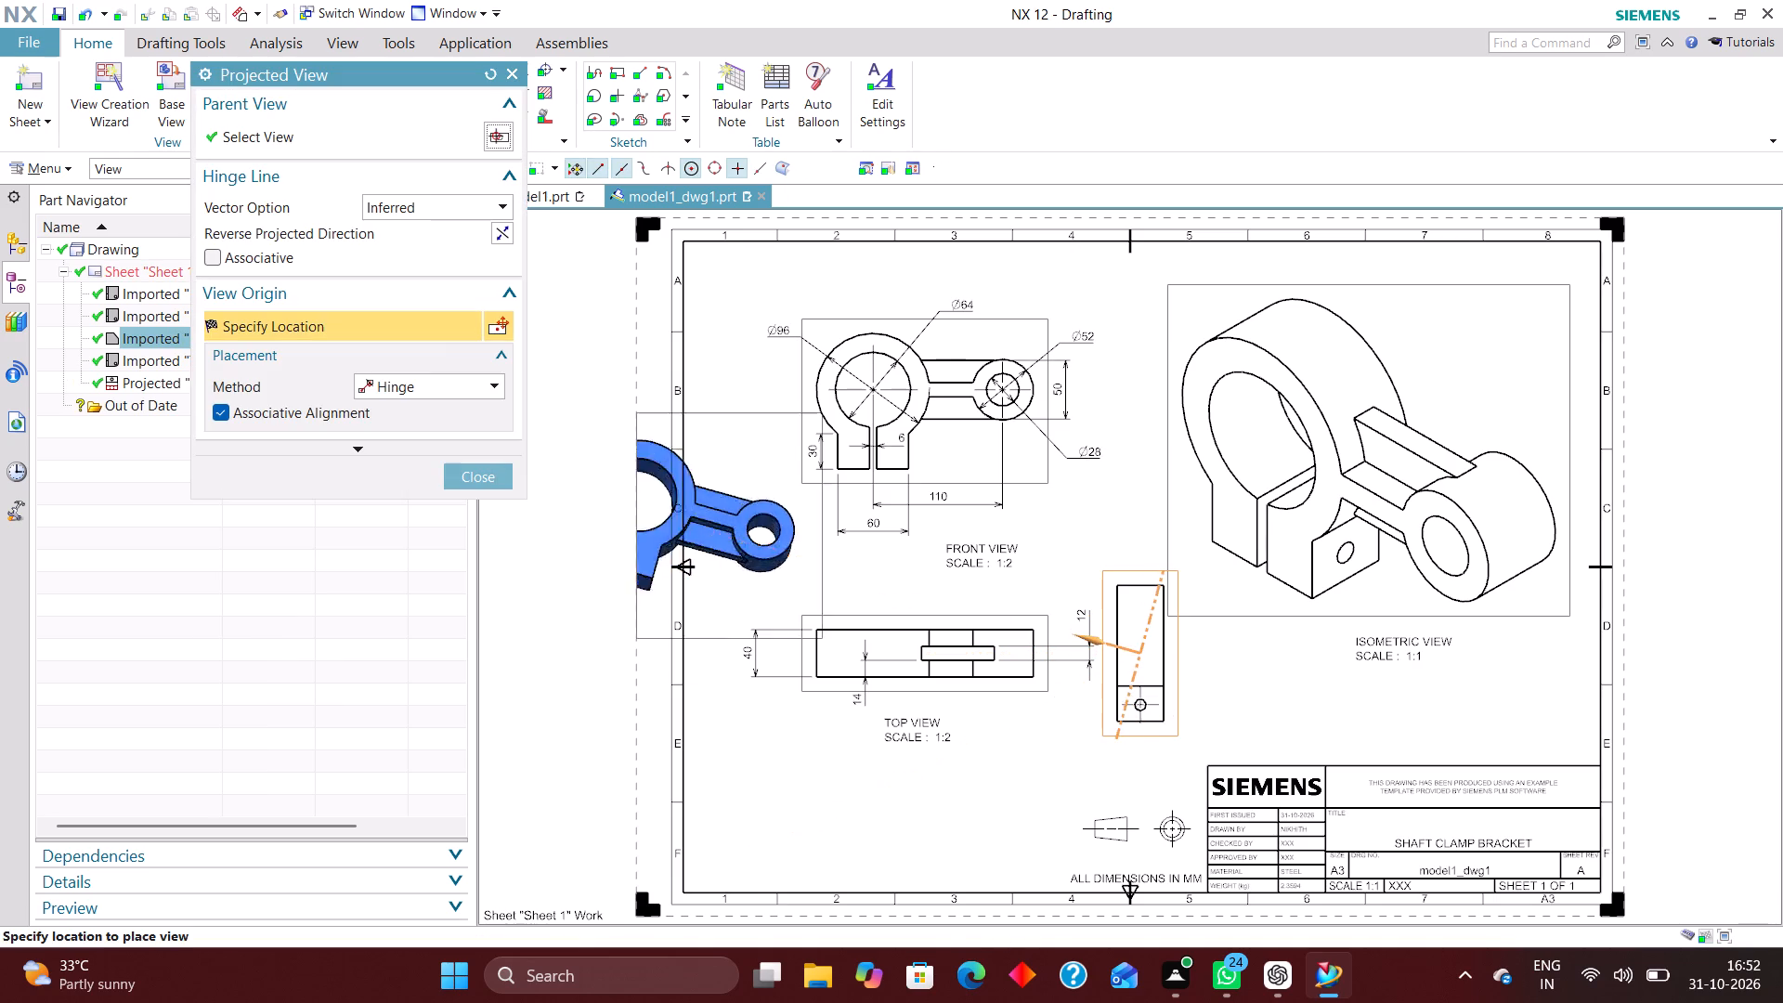
pyautogui.click(488, 475)
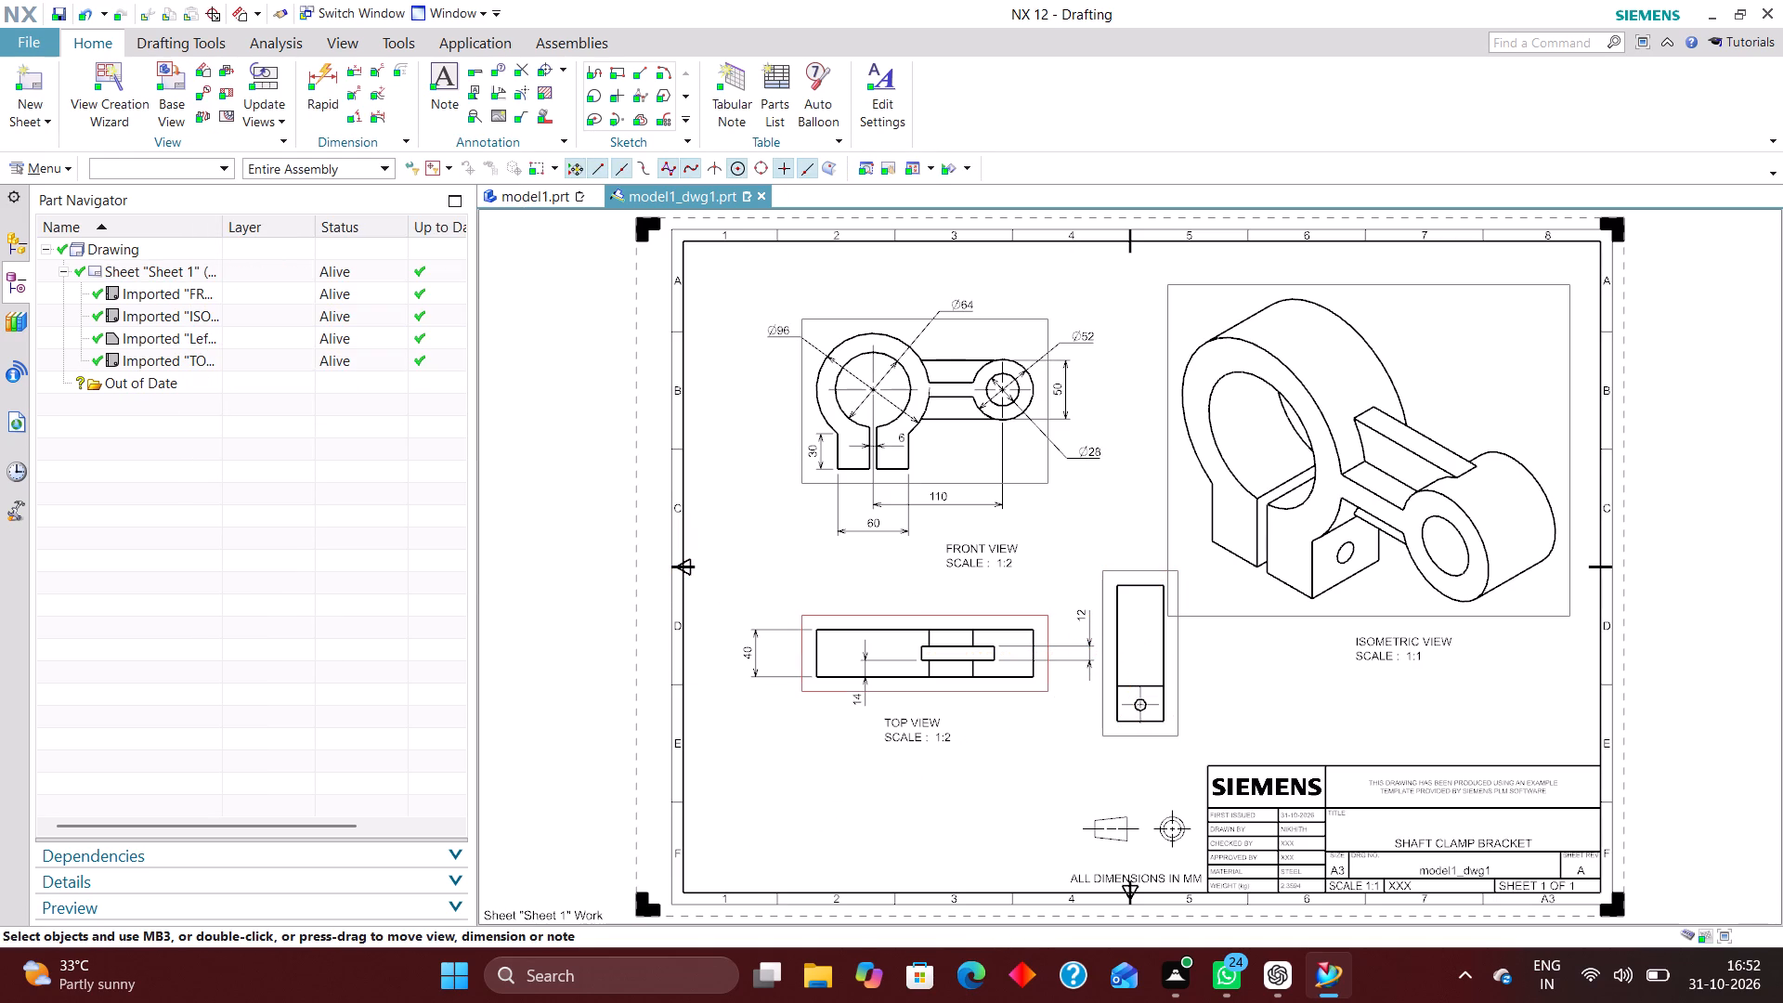
# Rearrange the sheet: shift the front view up, put the top view close beneath it and the left view below the top view.
pyautogui.moveTo(800, 690); pyautogui.dragTo(750, 788)
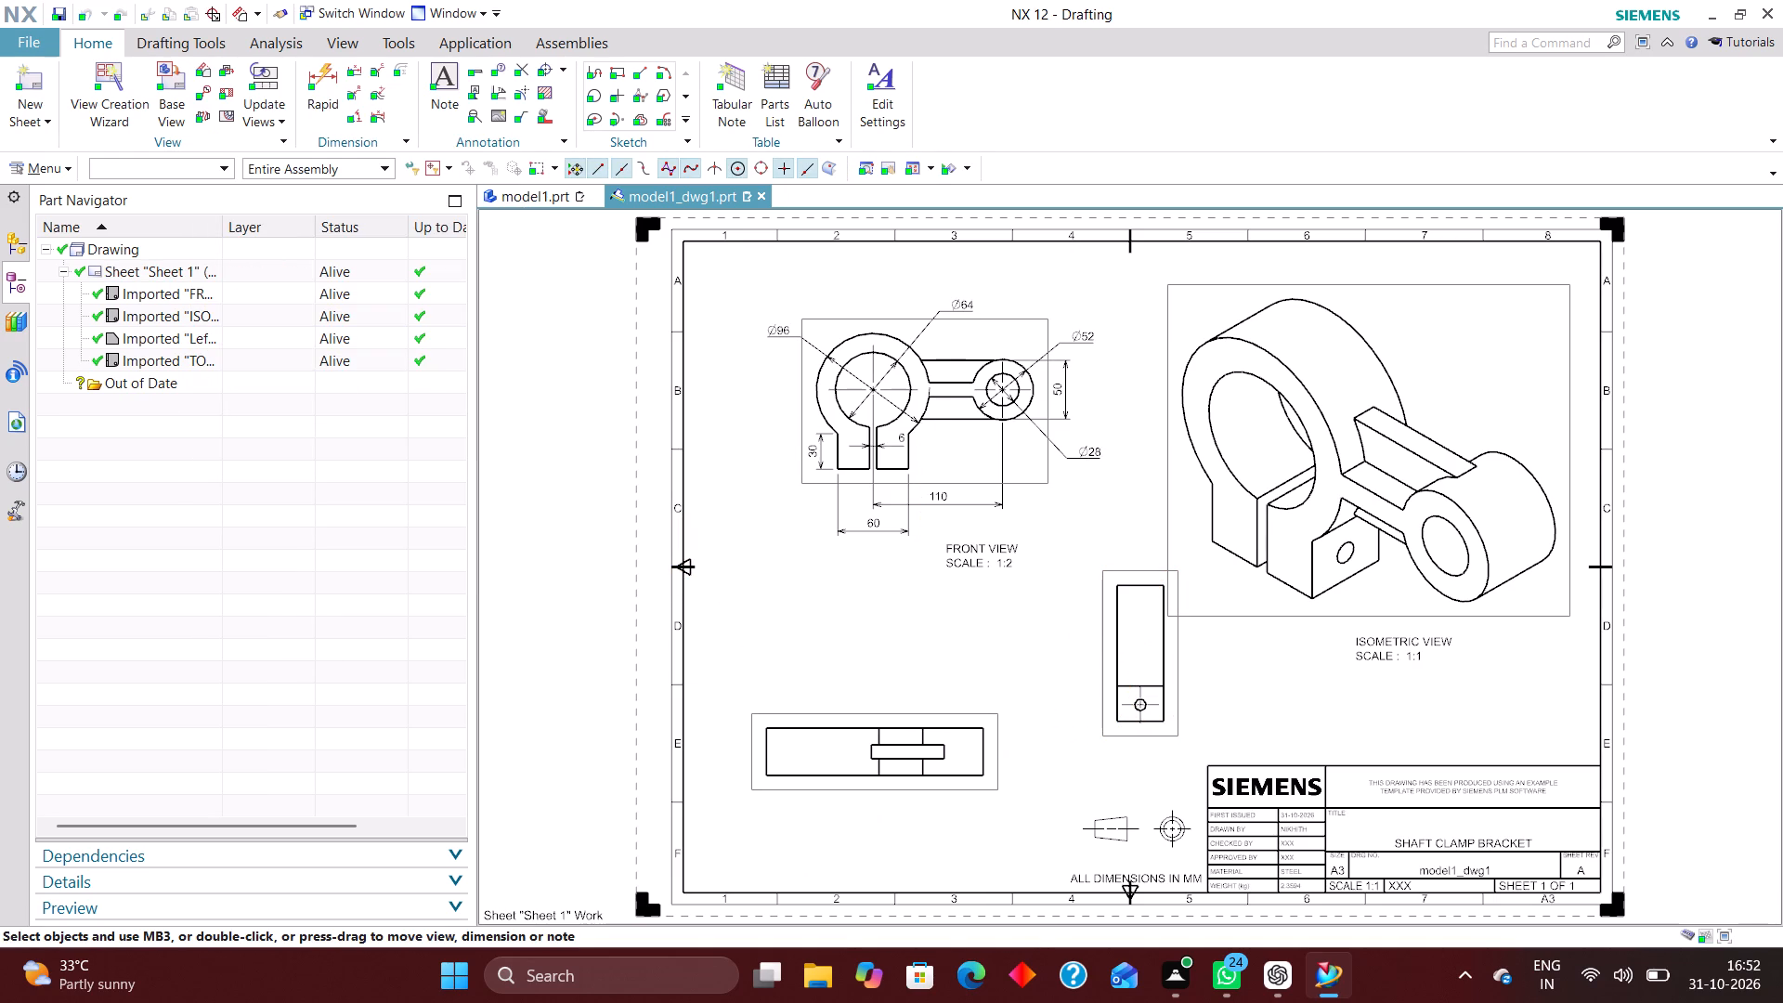
pyautogui.moveTo(750, 788); pyautogui.dragTo(752, 799)
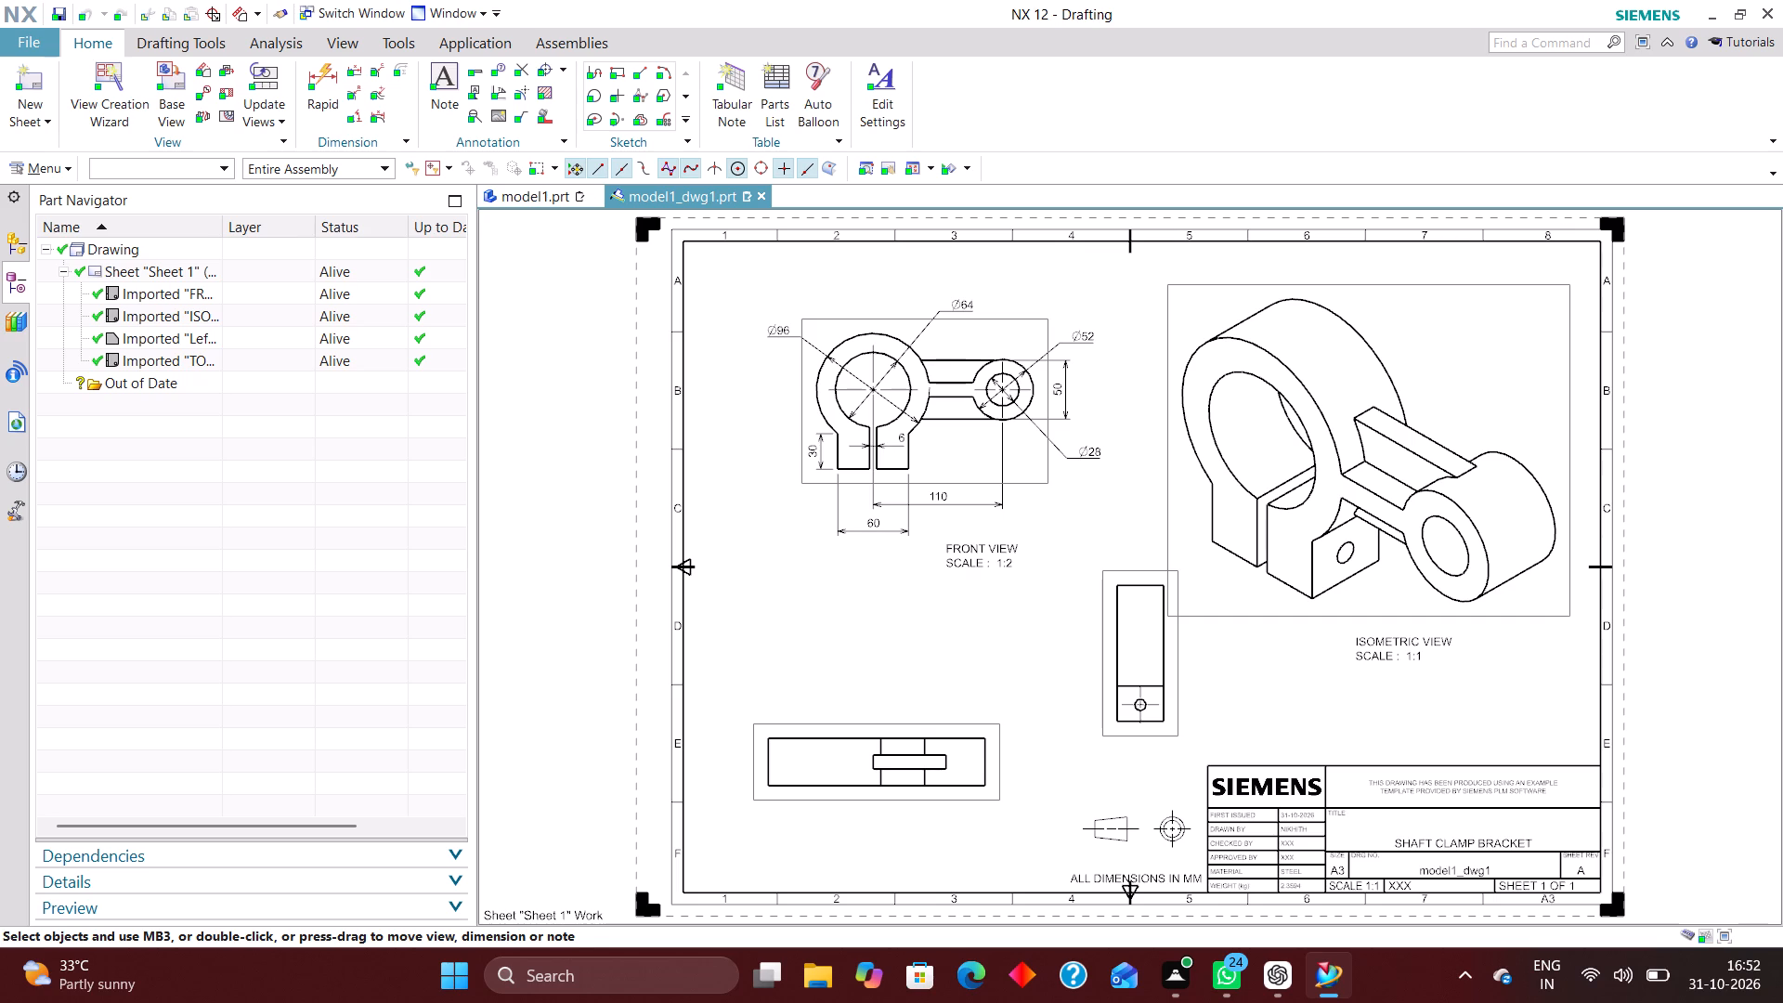
pyautogui.moveTo(752, 799); pyautogui.dragTo(765, 792)
pyautogui.moveTo(1097, 631); pyautogui.dragTo(1057, 633)
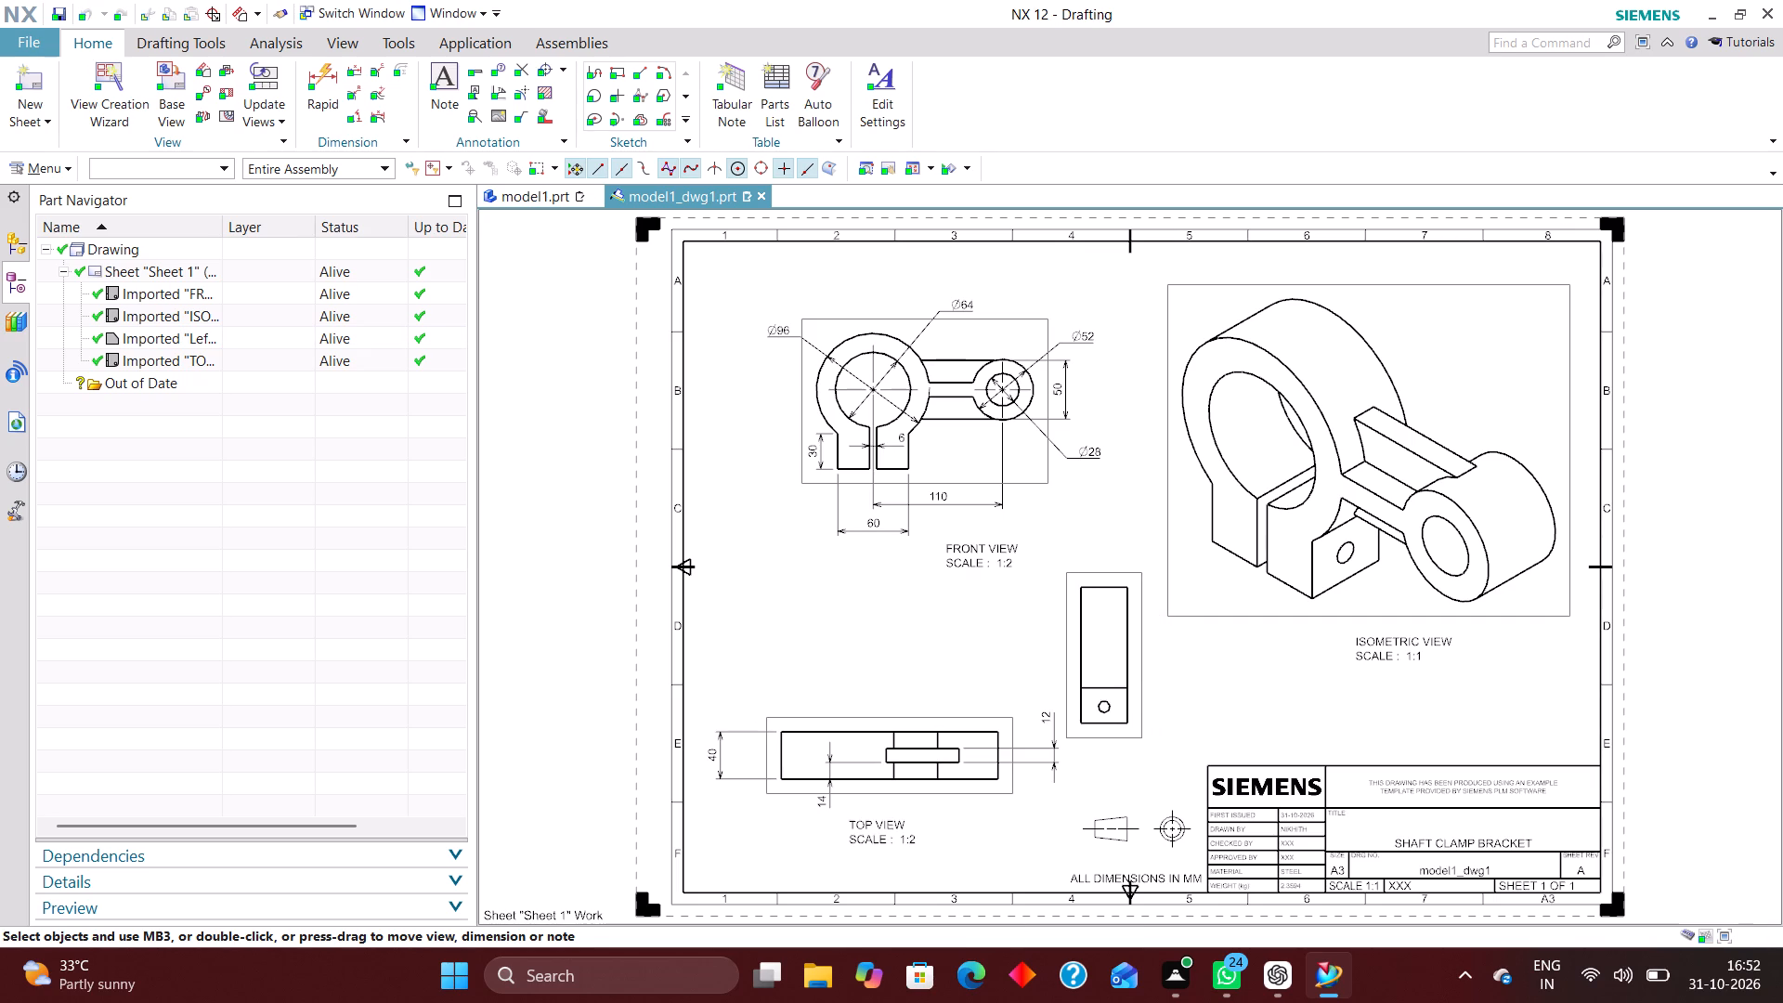
pyautogui.moveTo(1057, 633); pyautogui.dragTo(1053, 619)
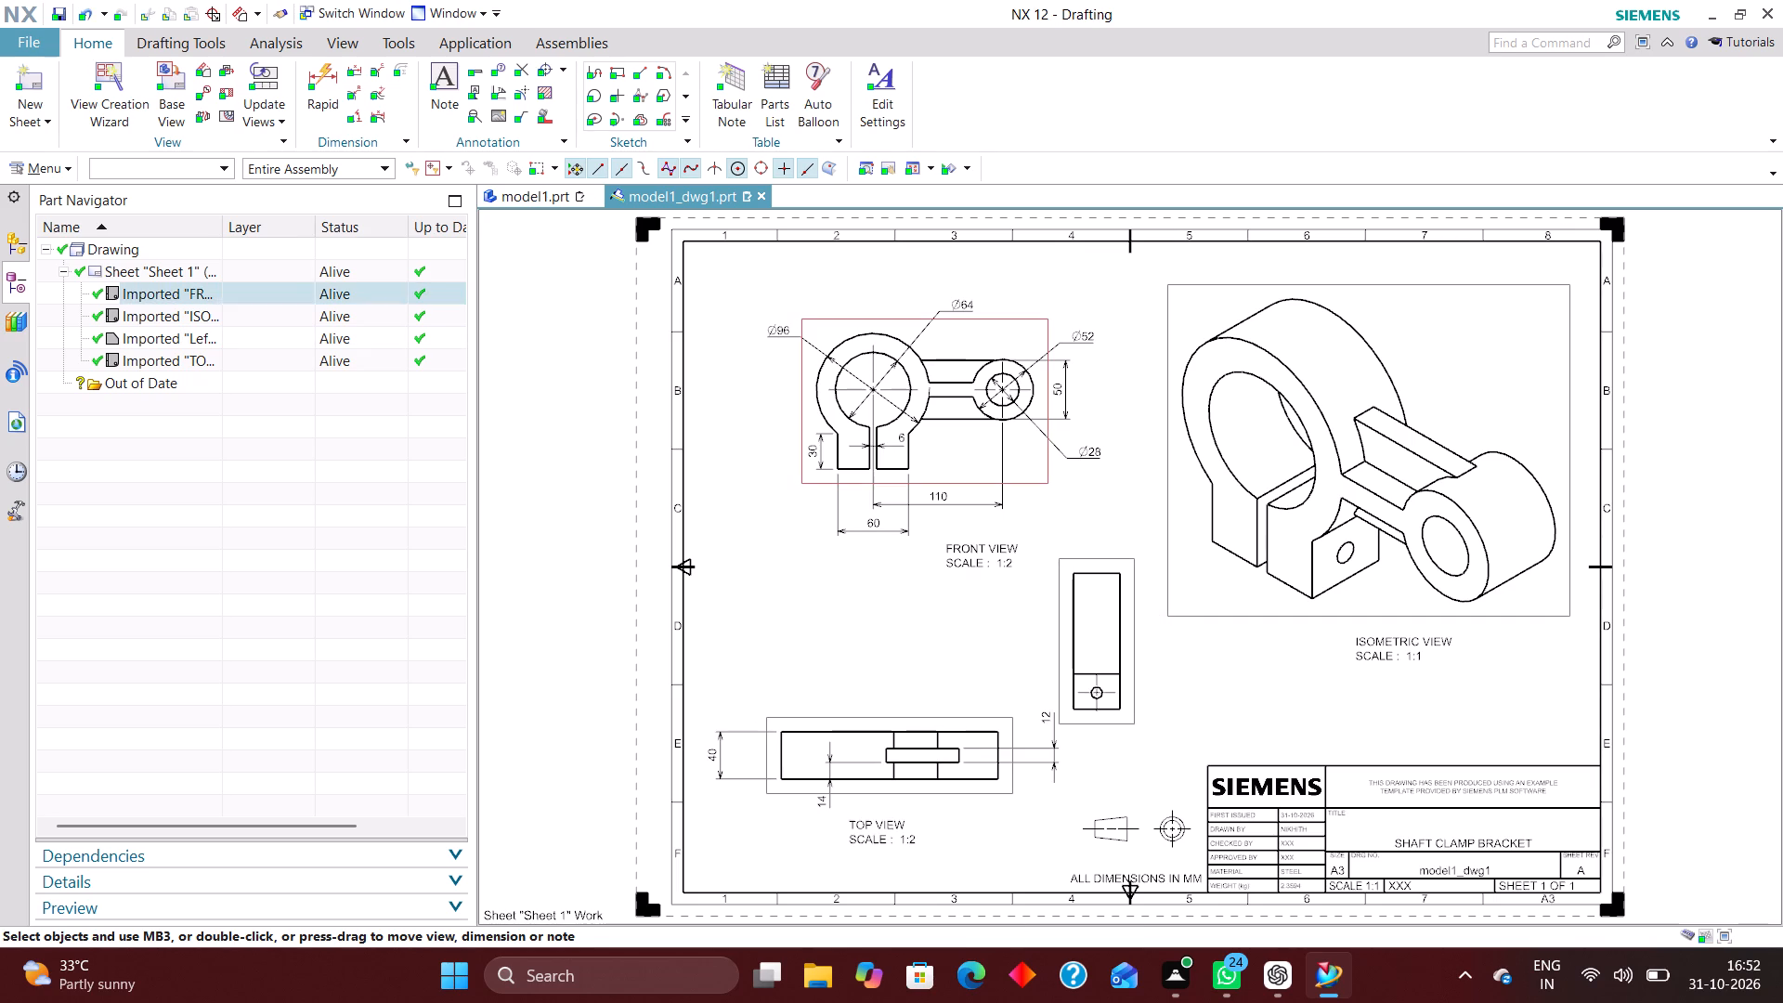
pyautogui.moveTo(1032, 319); pyautogui.dragTo(1023, 283)
pyautogui.moveTo(993, 713); pyautogui.dragTo(1009, 660)
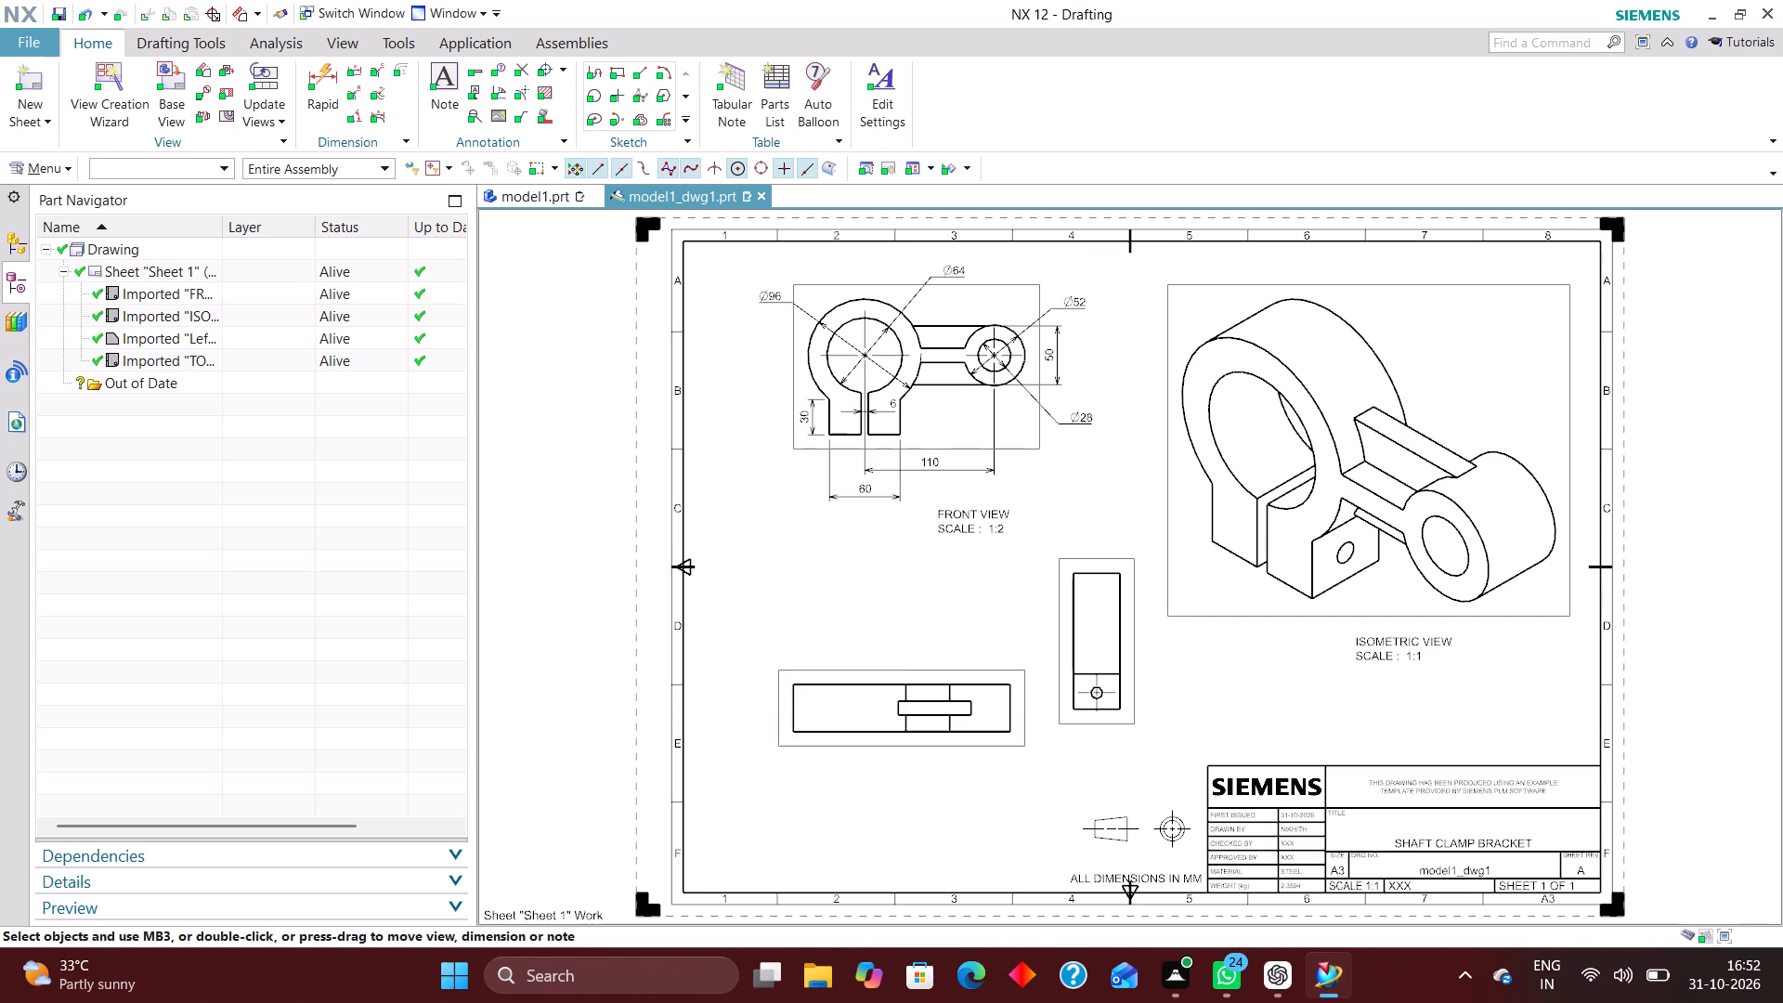
pyautogui.moveTo(1009, 660); pyautogui.dragTo(1005, 553)
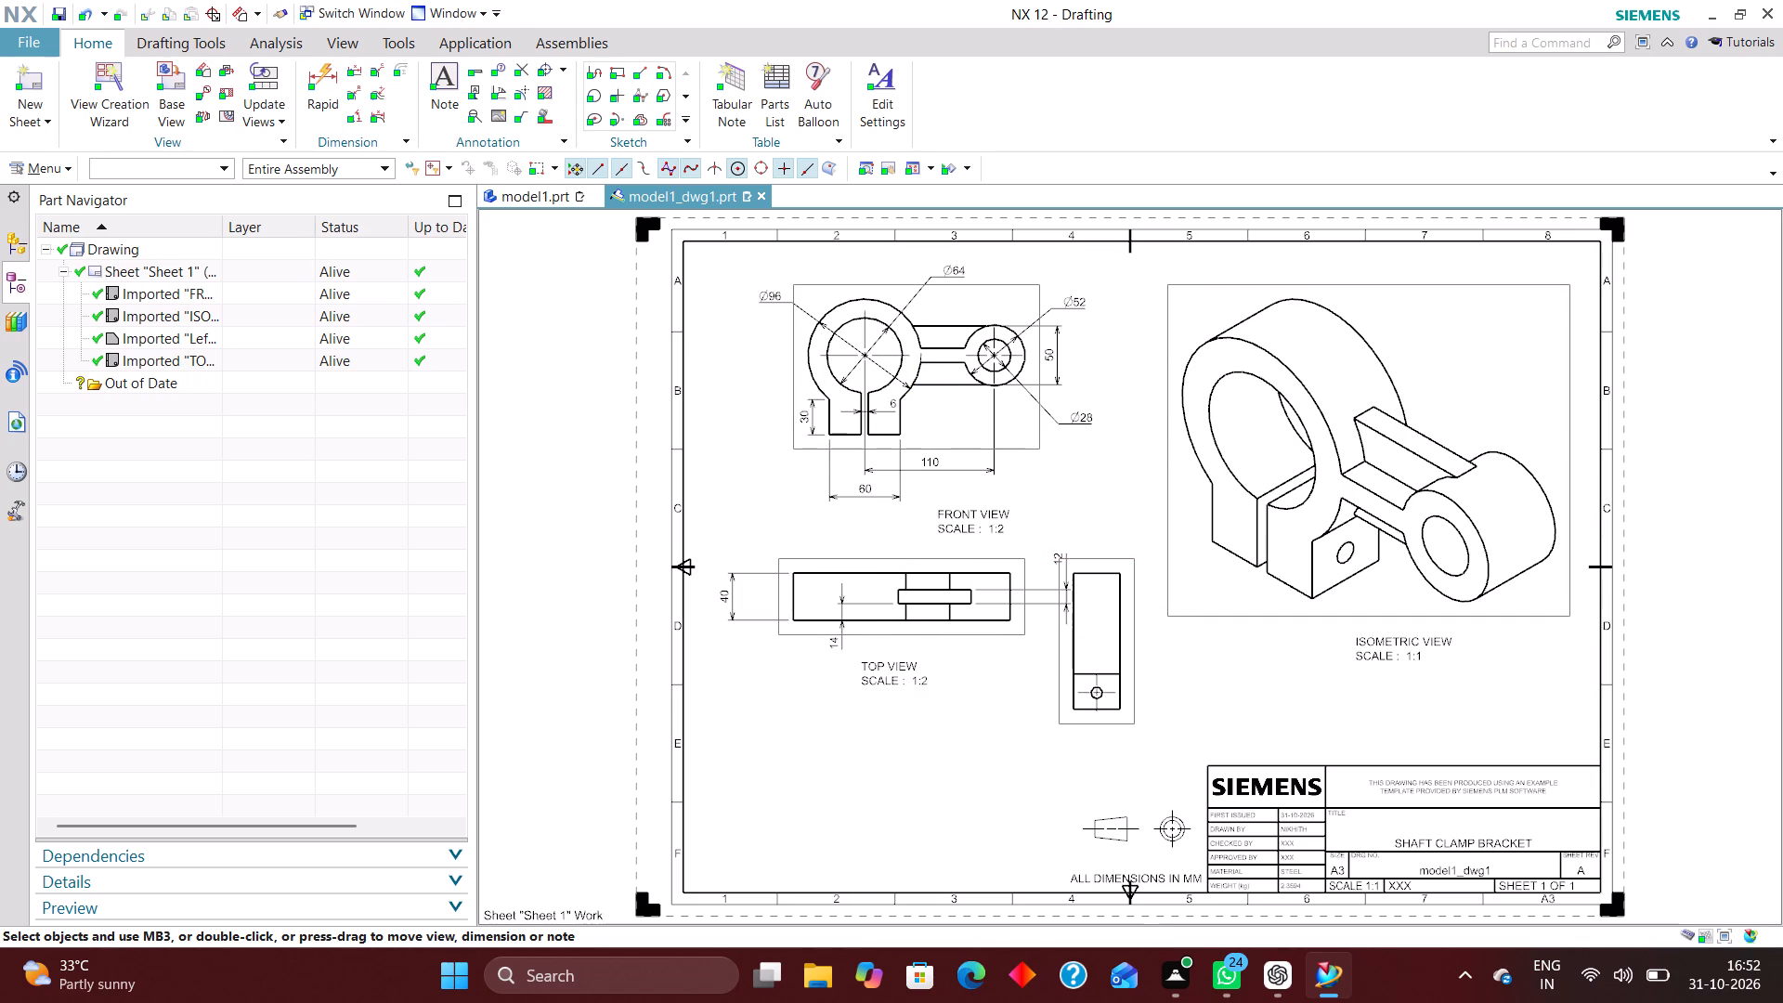
pyautogui.moveTo(1069, 715); pyautogui.dragTo(969, 847)
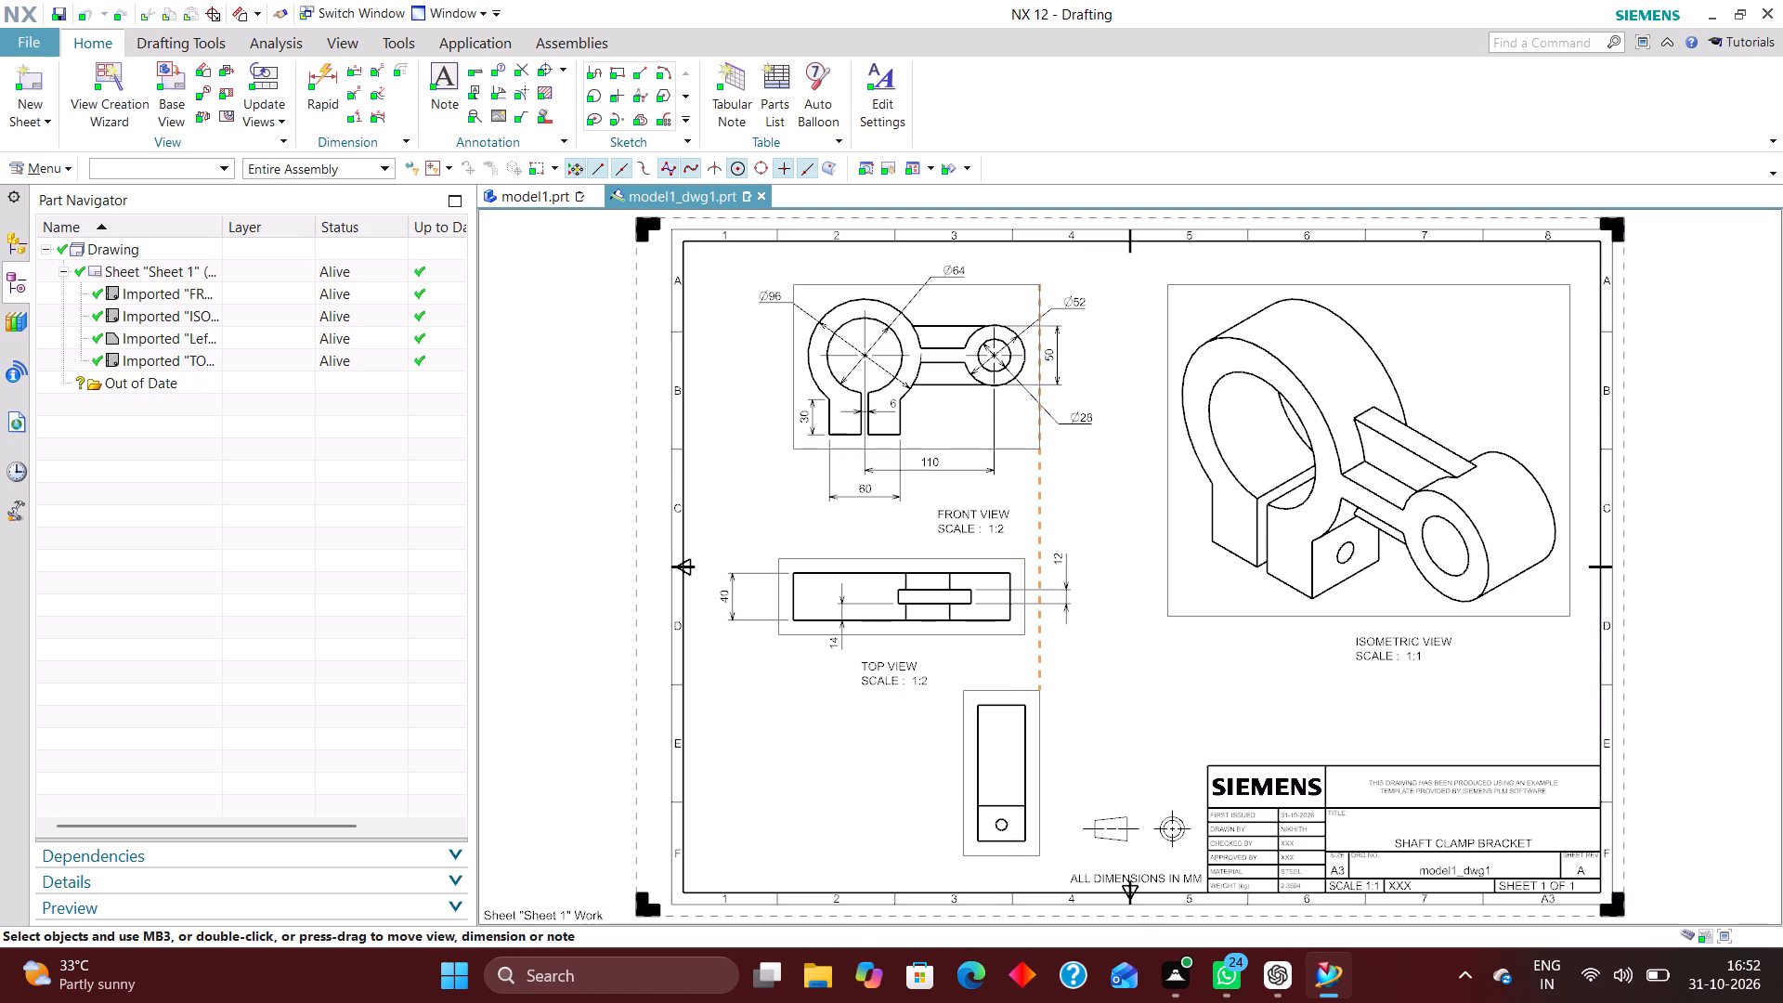
pyautogui.moveTo(969, 847); pyautogui.dragTo(966, 855)
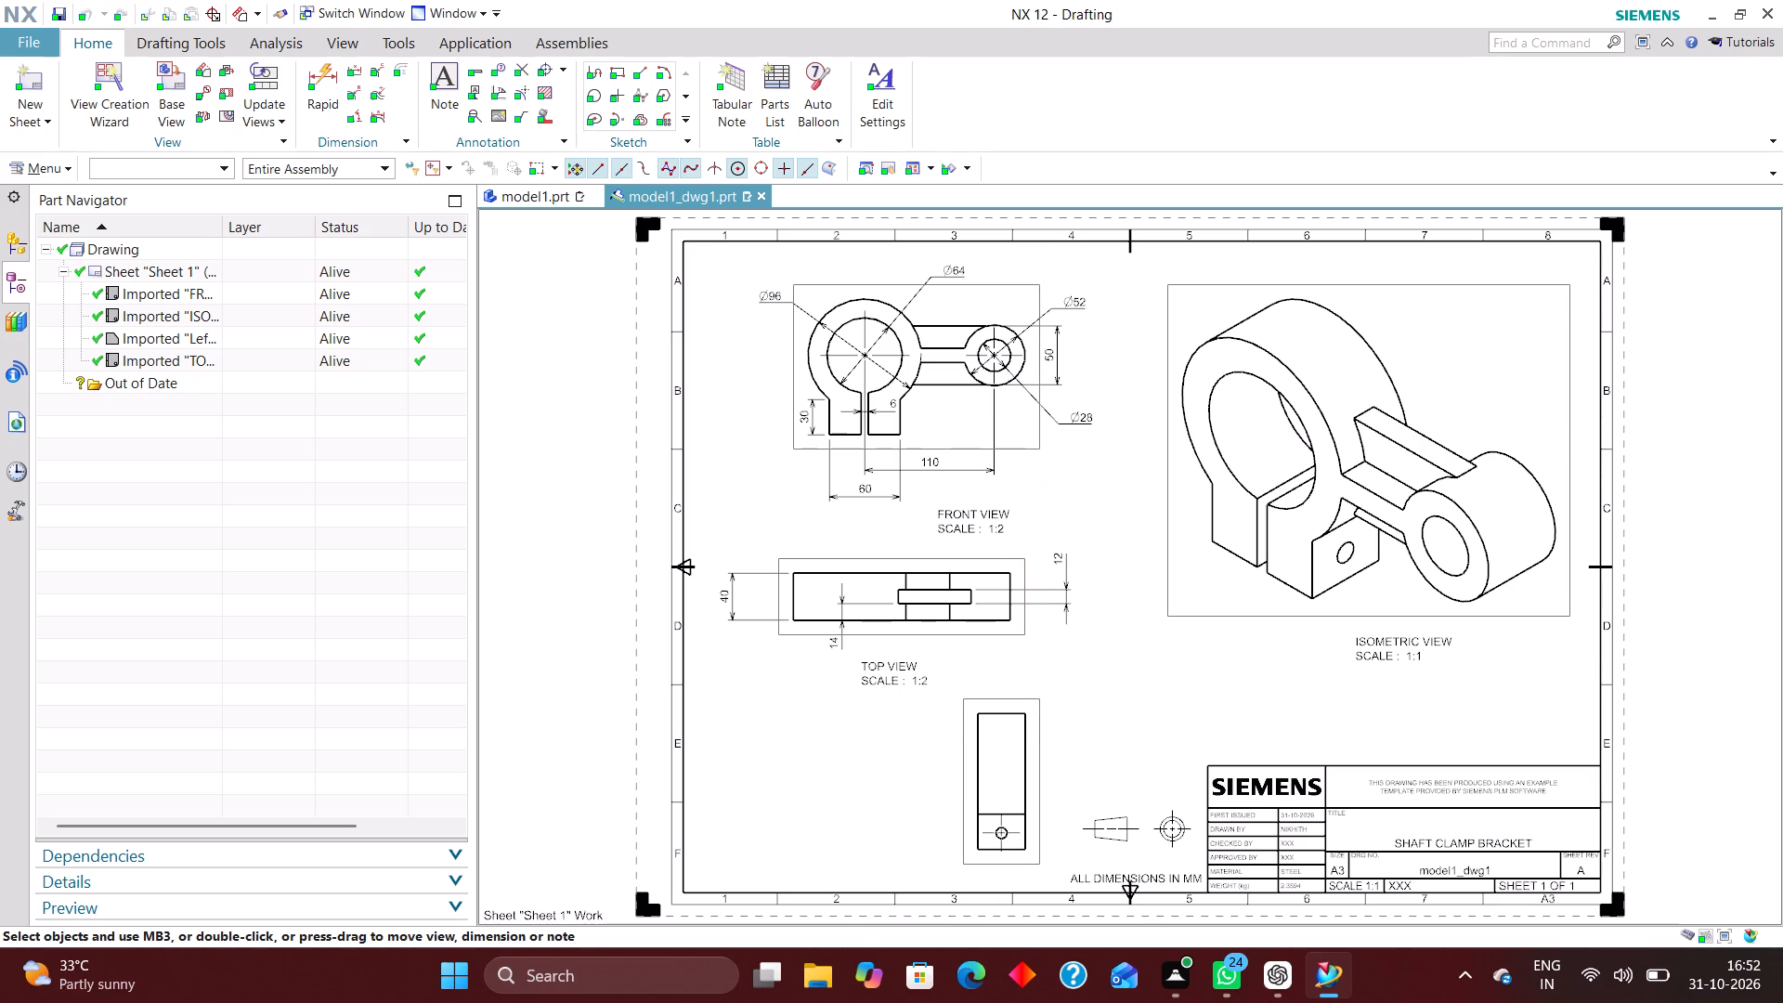
# Add rapid dimensions to the left view for its overall width above the outline and its overall height beside the left edge.
pyautogui.click(328, 79)
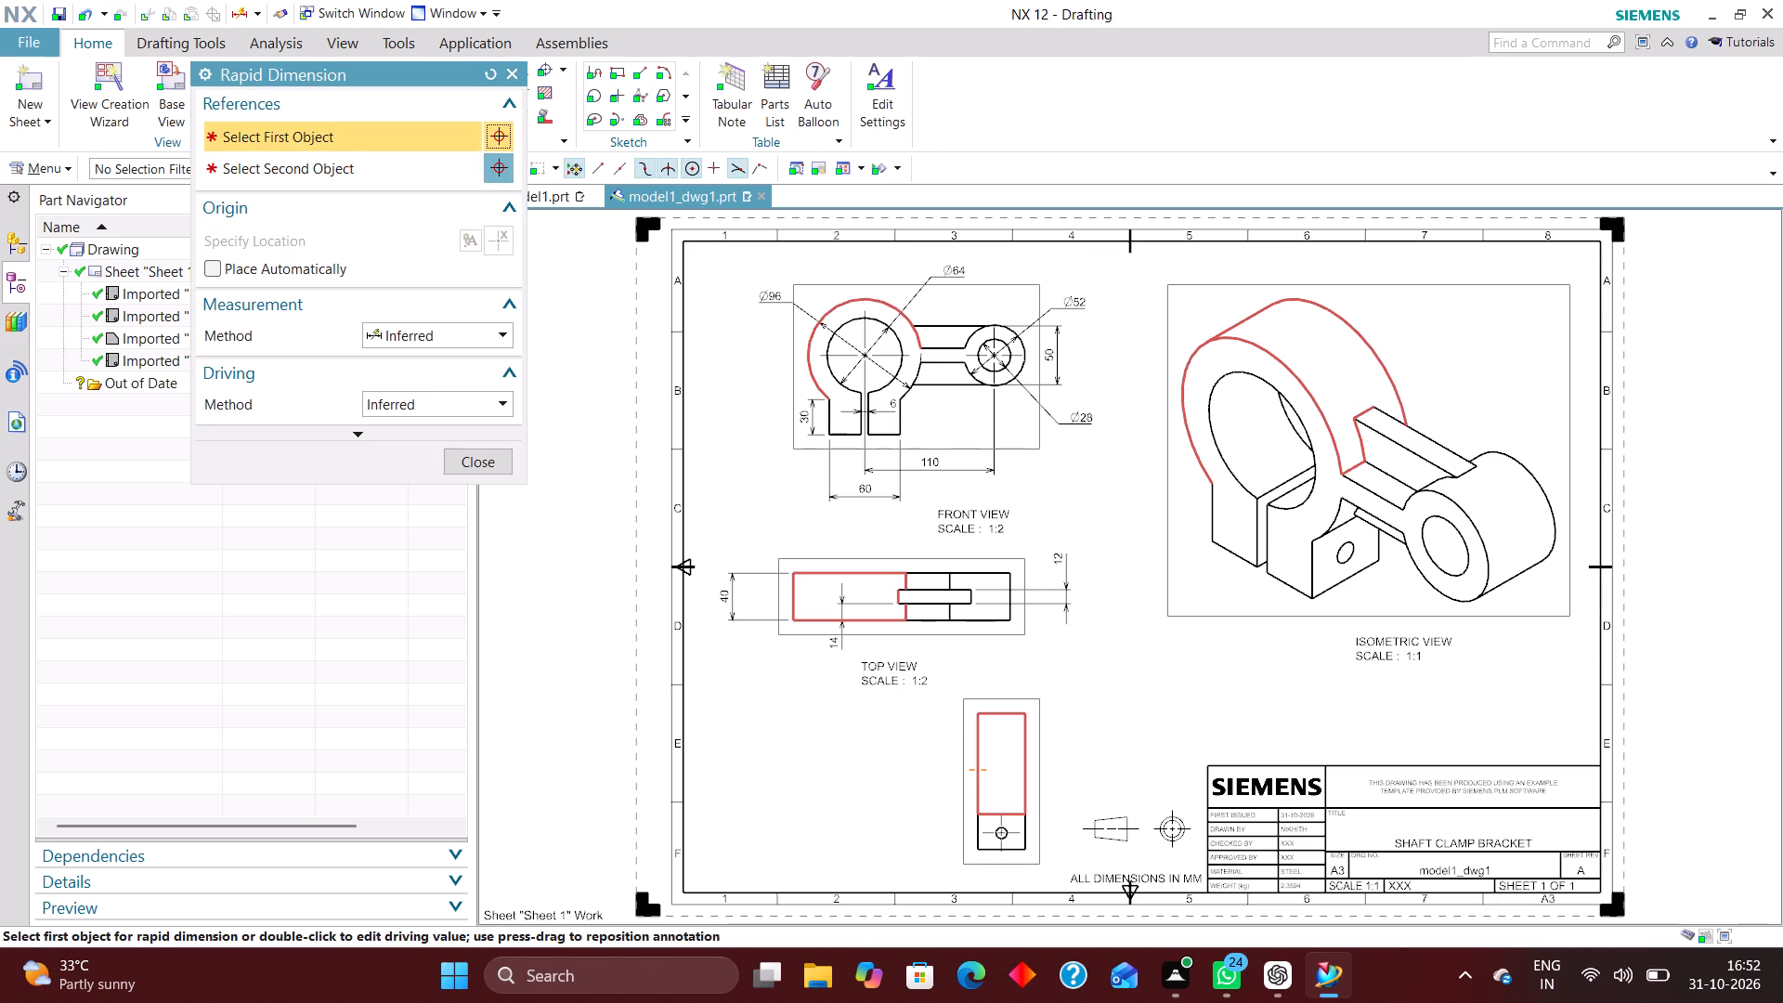
pyautogui.click(973, 714)
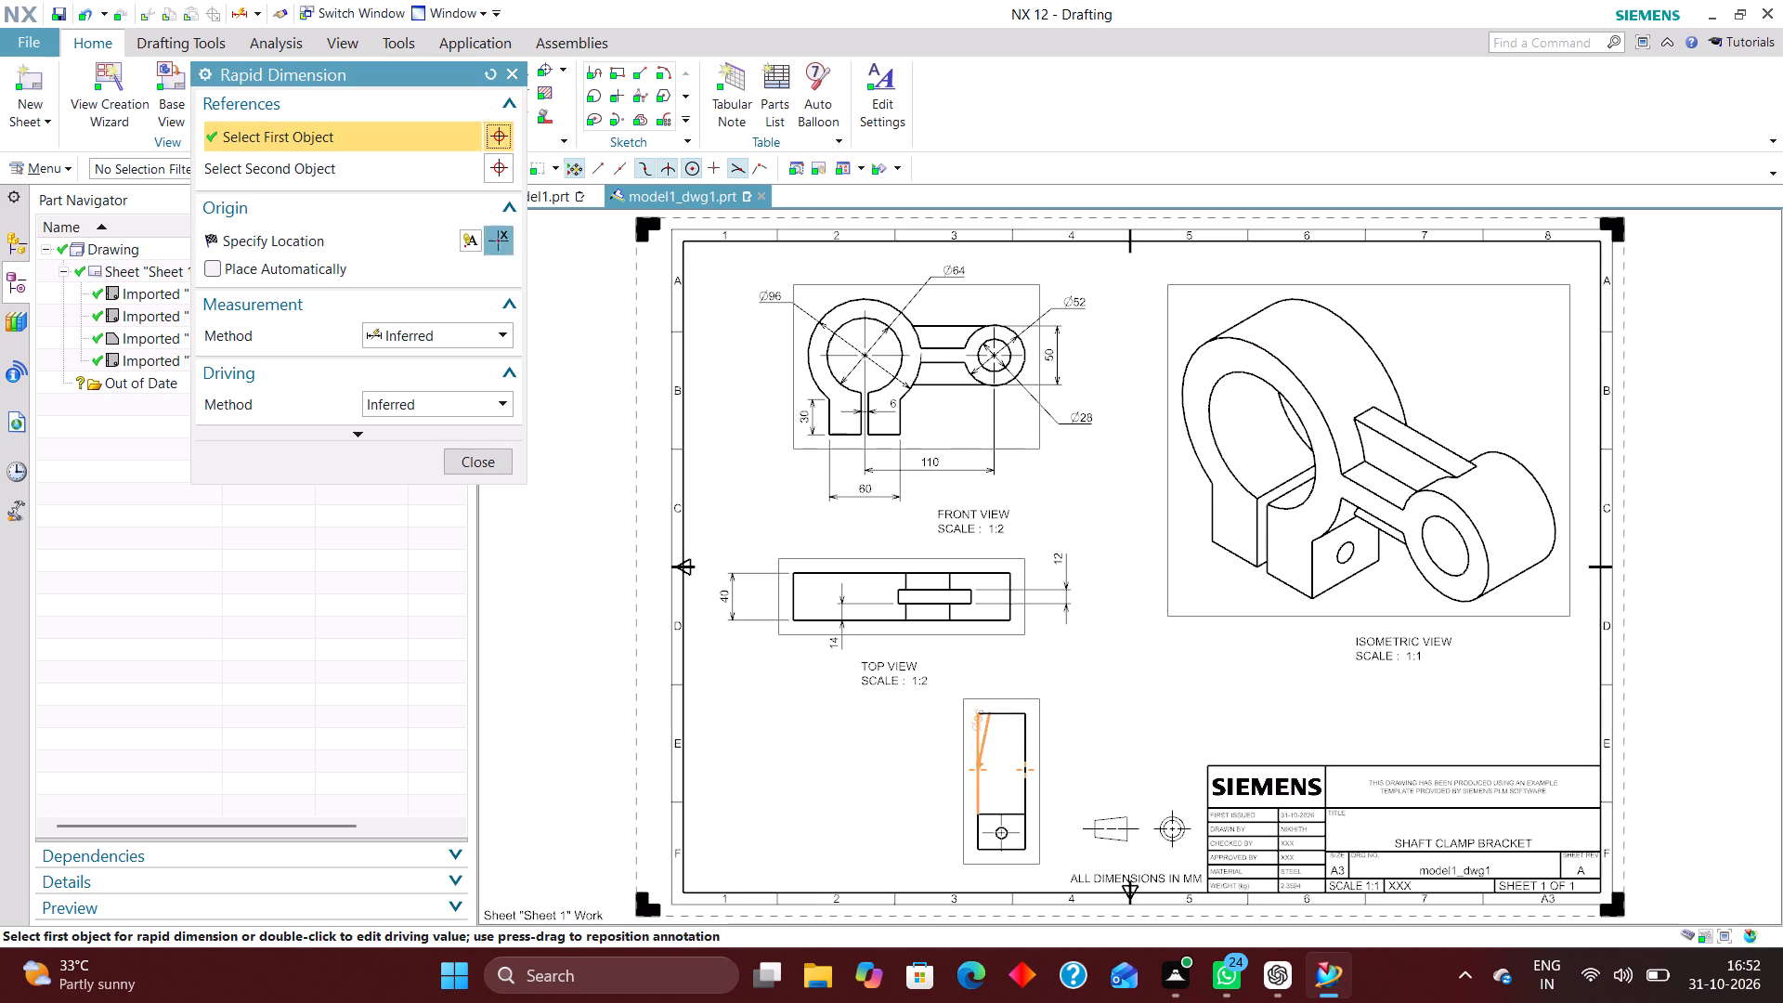
pyautogui.click(488, 76)
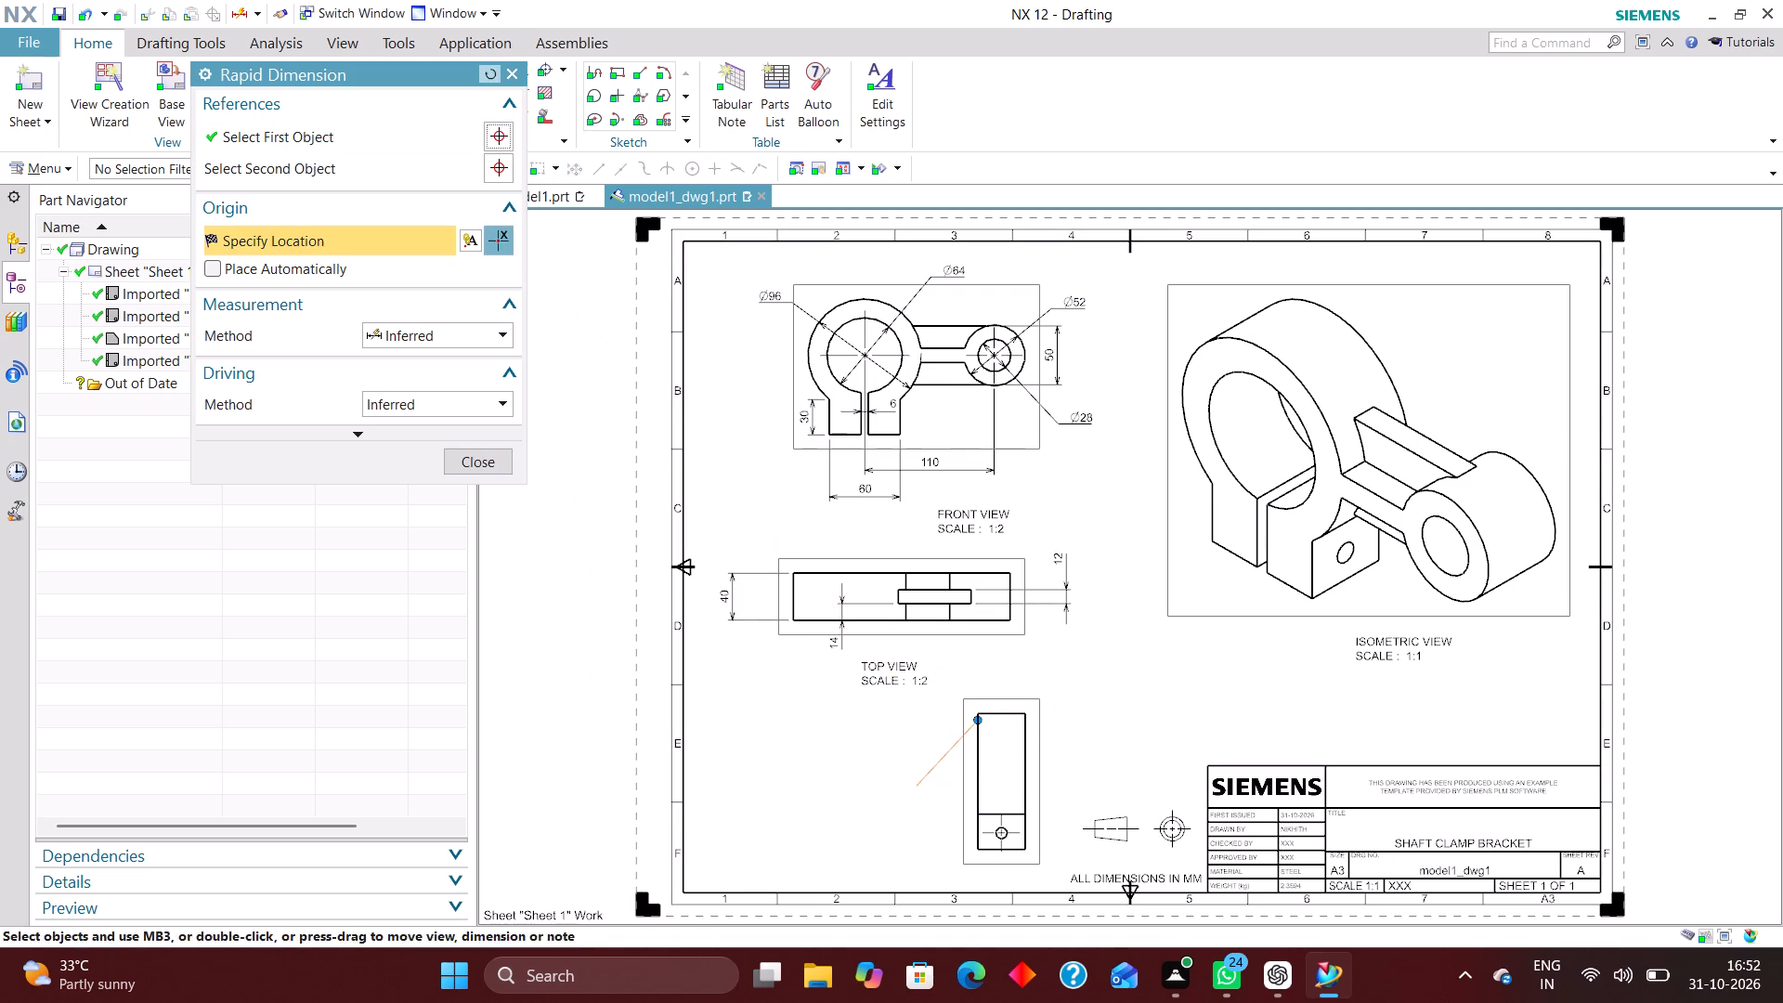
pyautogui.click(974, 708)
pyautogui.click(1024, 710)
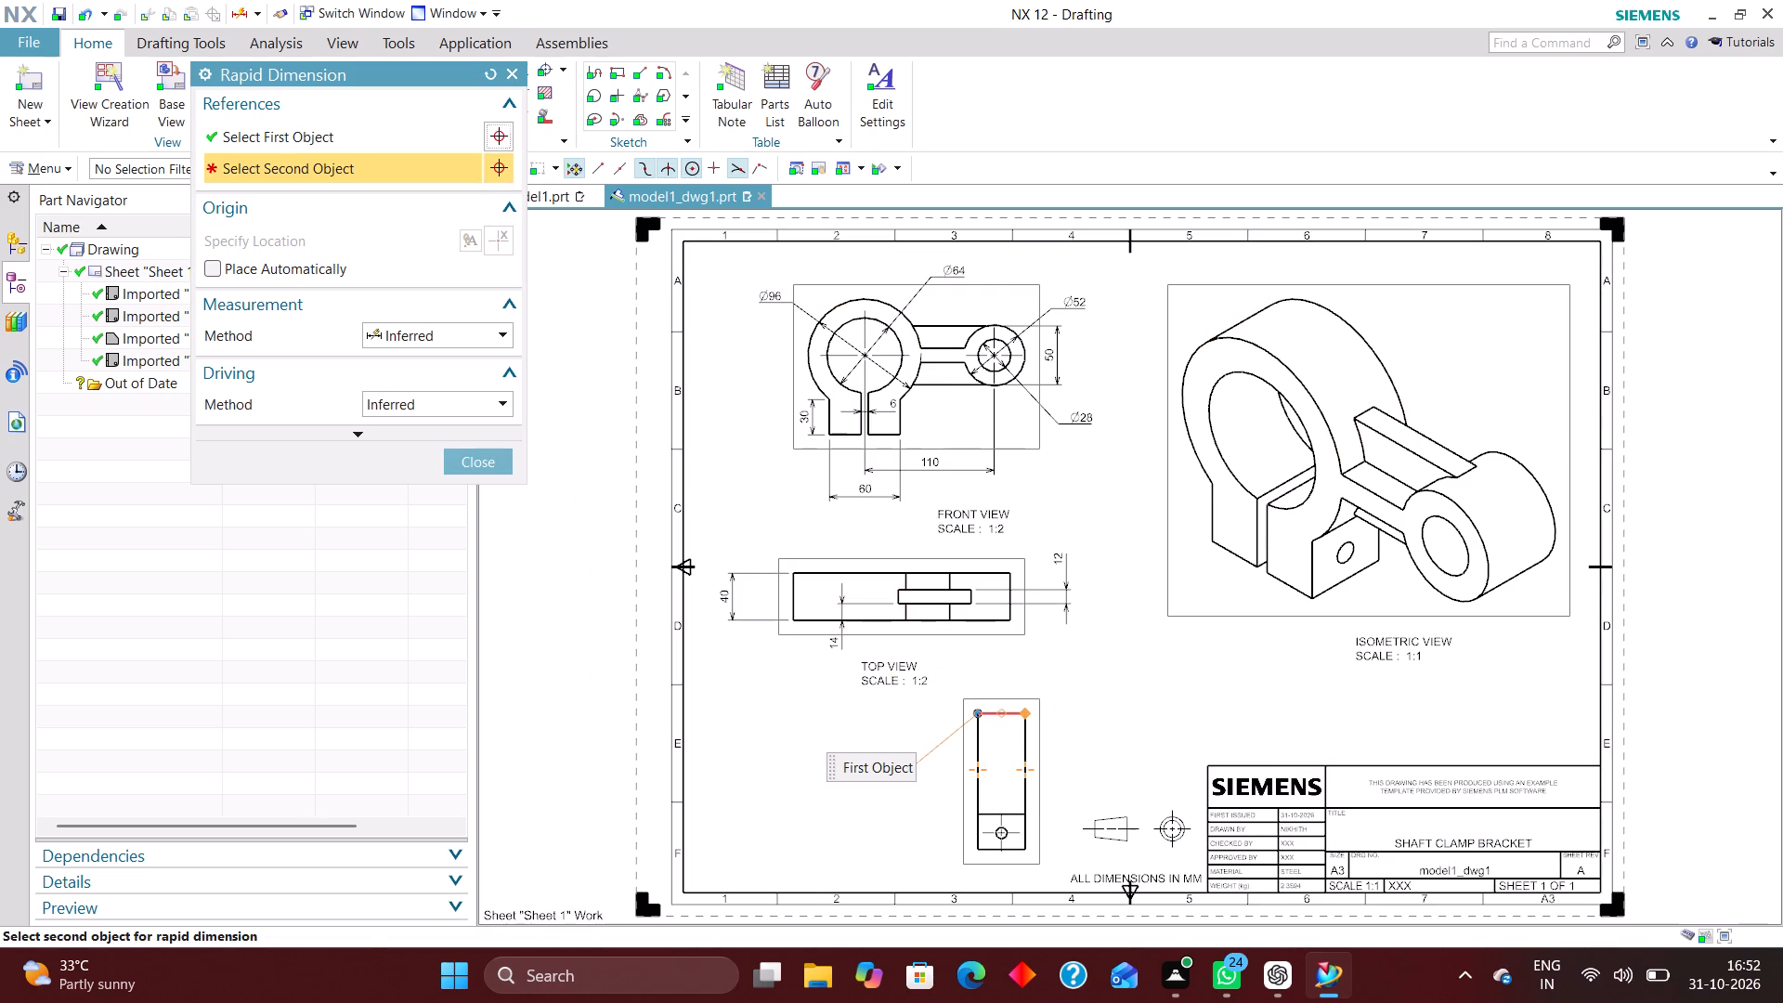
pyautogui.click(1000, 661)
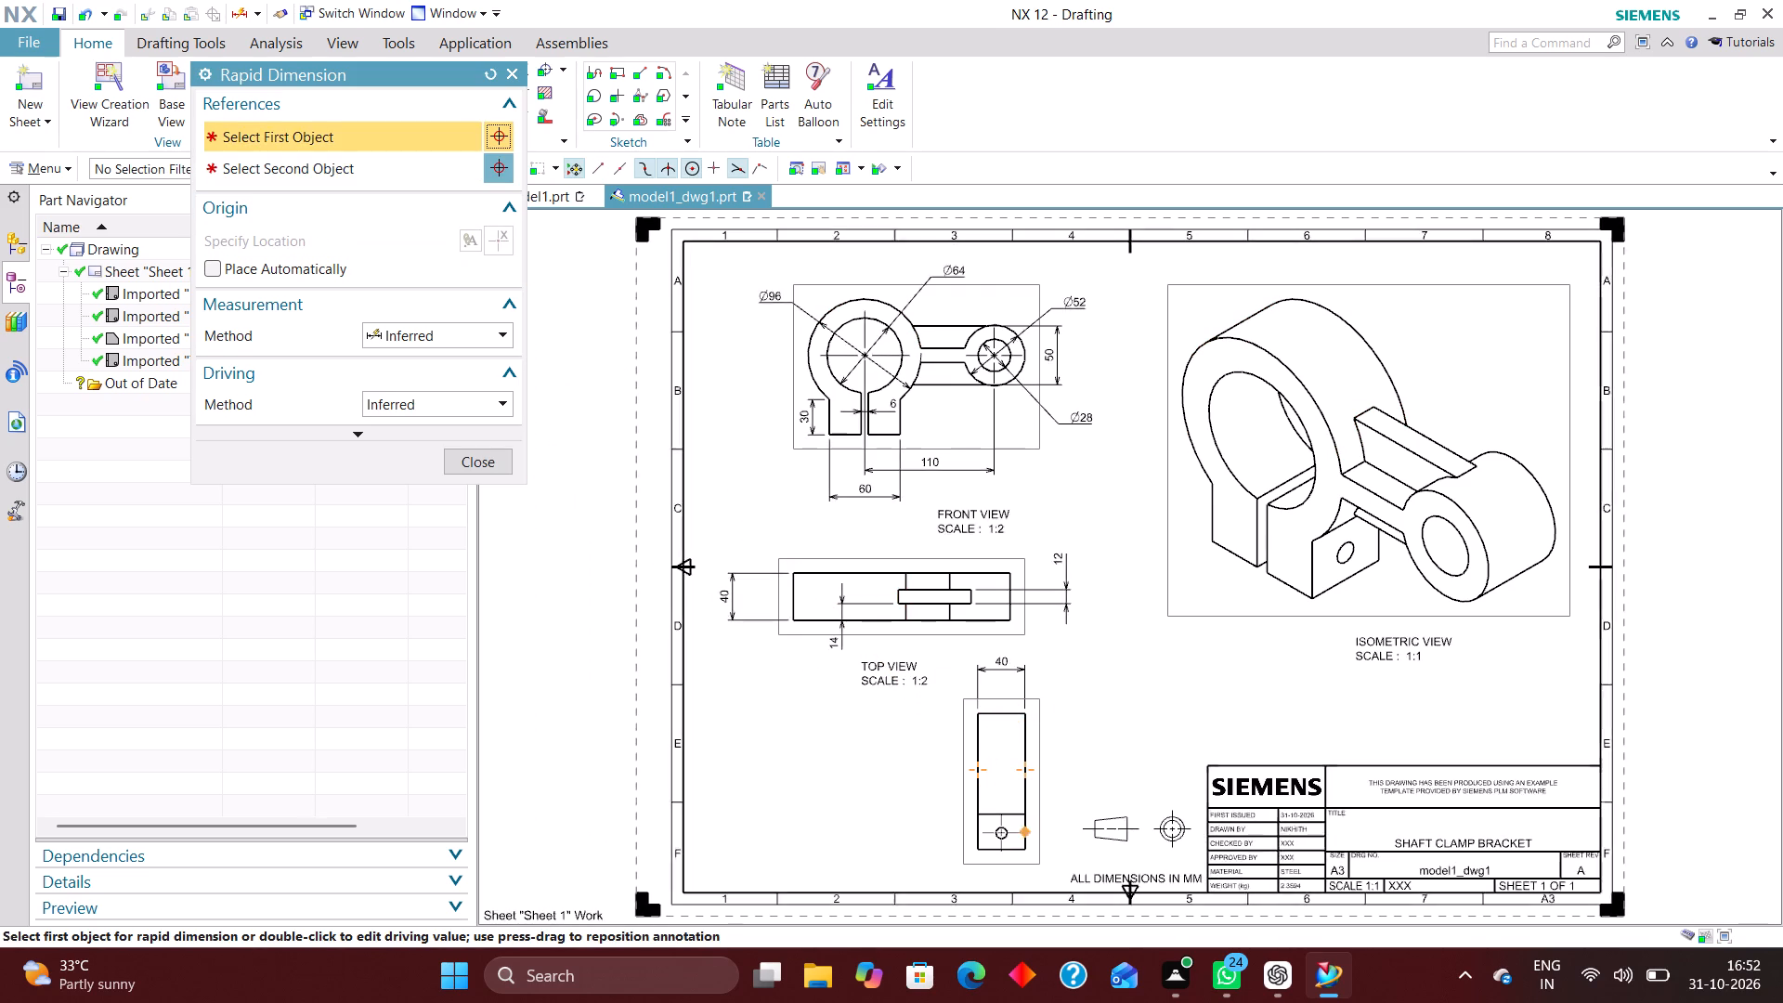
pyautogui.click(976, 710)
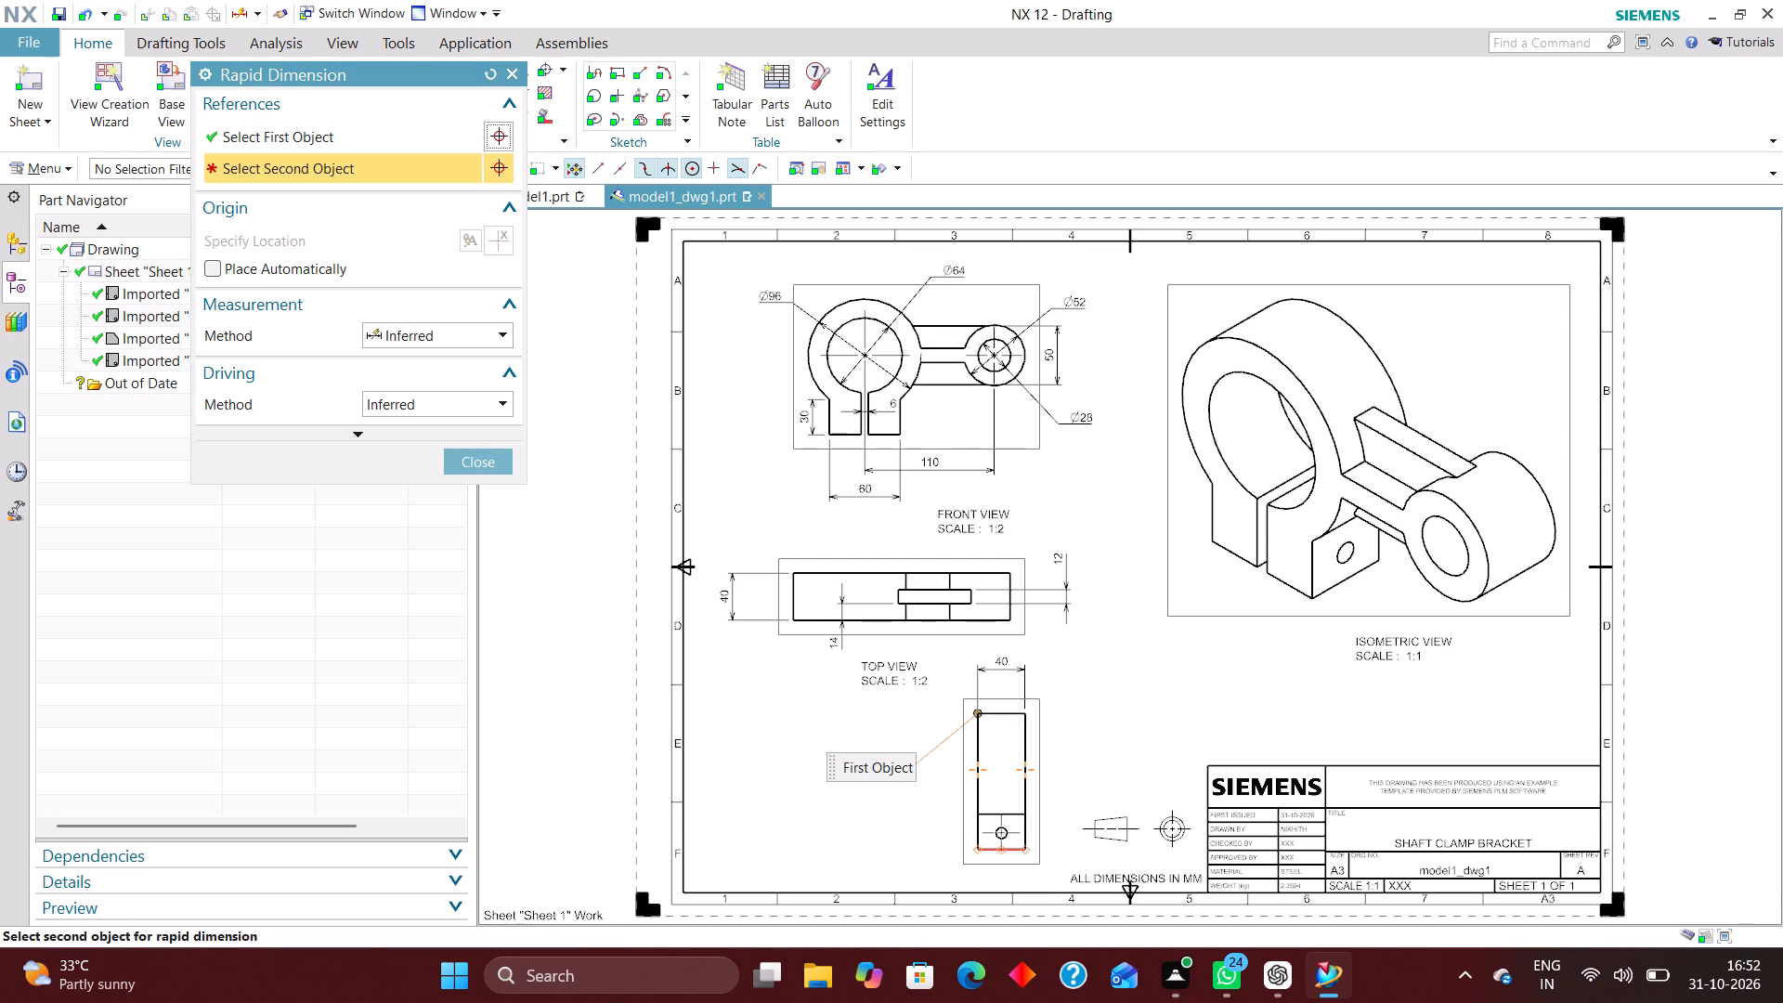
pyautogui.click(980, 848)
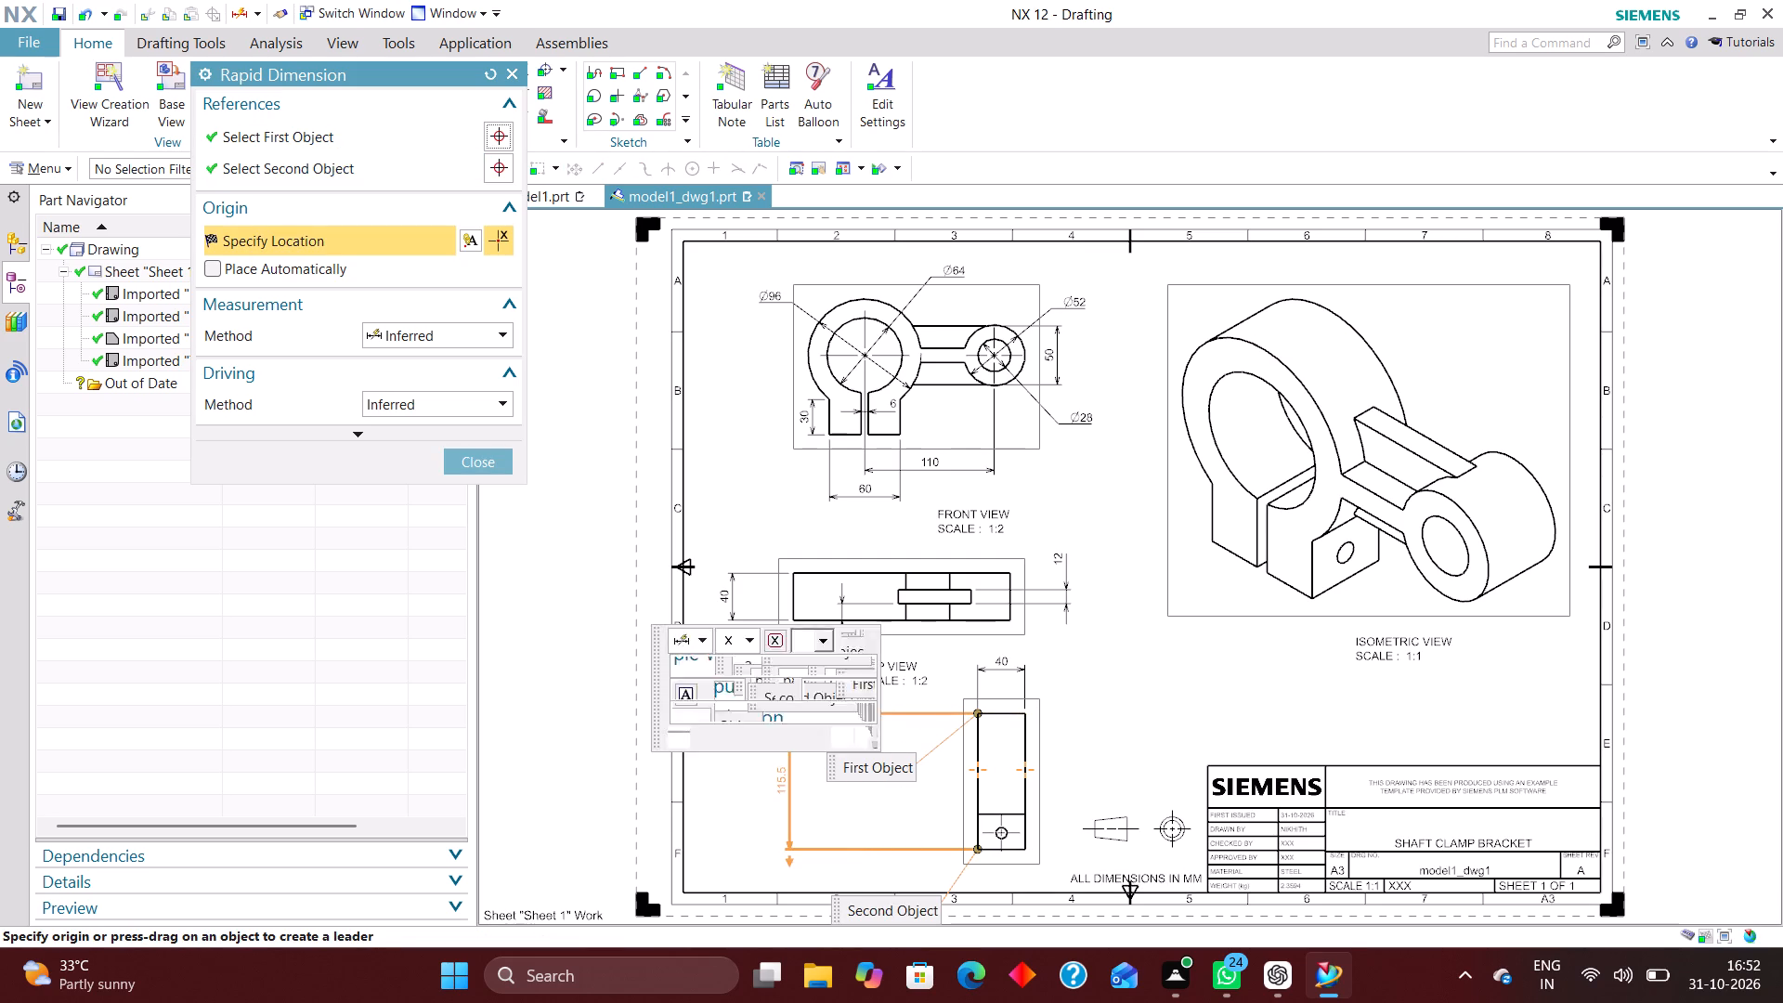
pyautogui.click(941, 781)
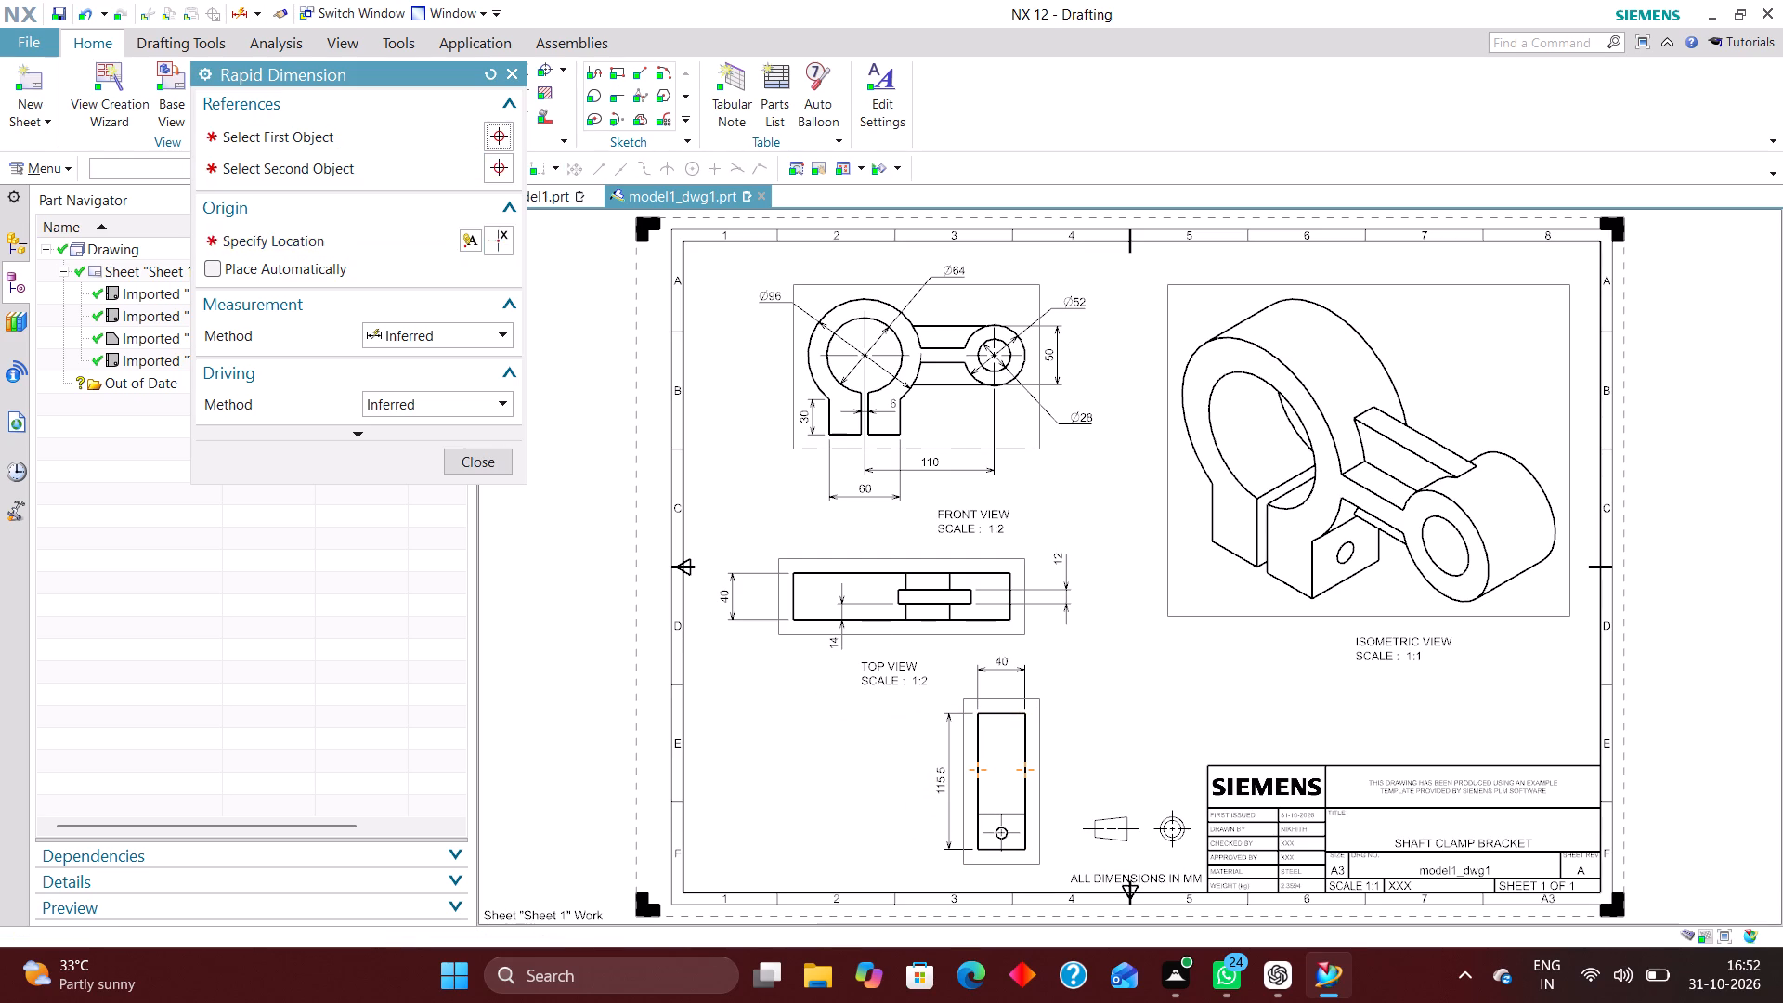
# Dimension the height of the small hole's centre above the bottom edge, placing it to the right of the left view.
pyautogui.scroll(5, 1014, 867)
pyautogui.scroll(-2, 904, 811)
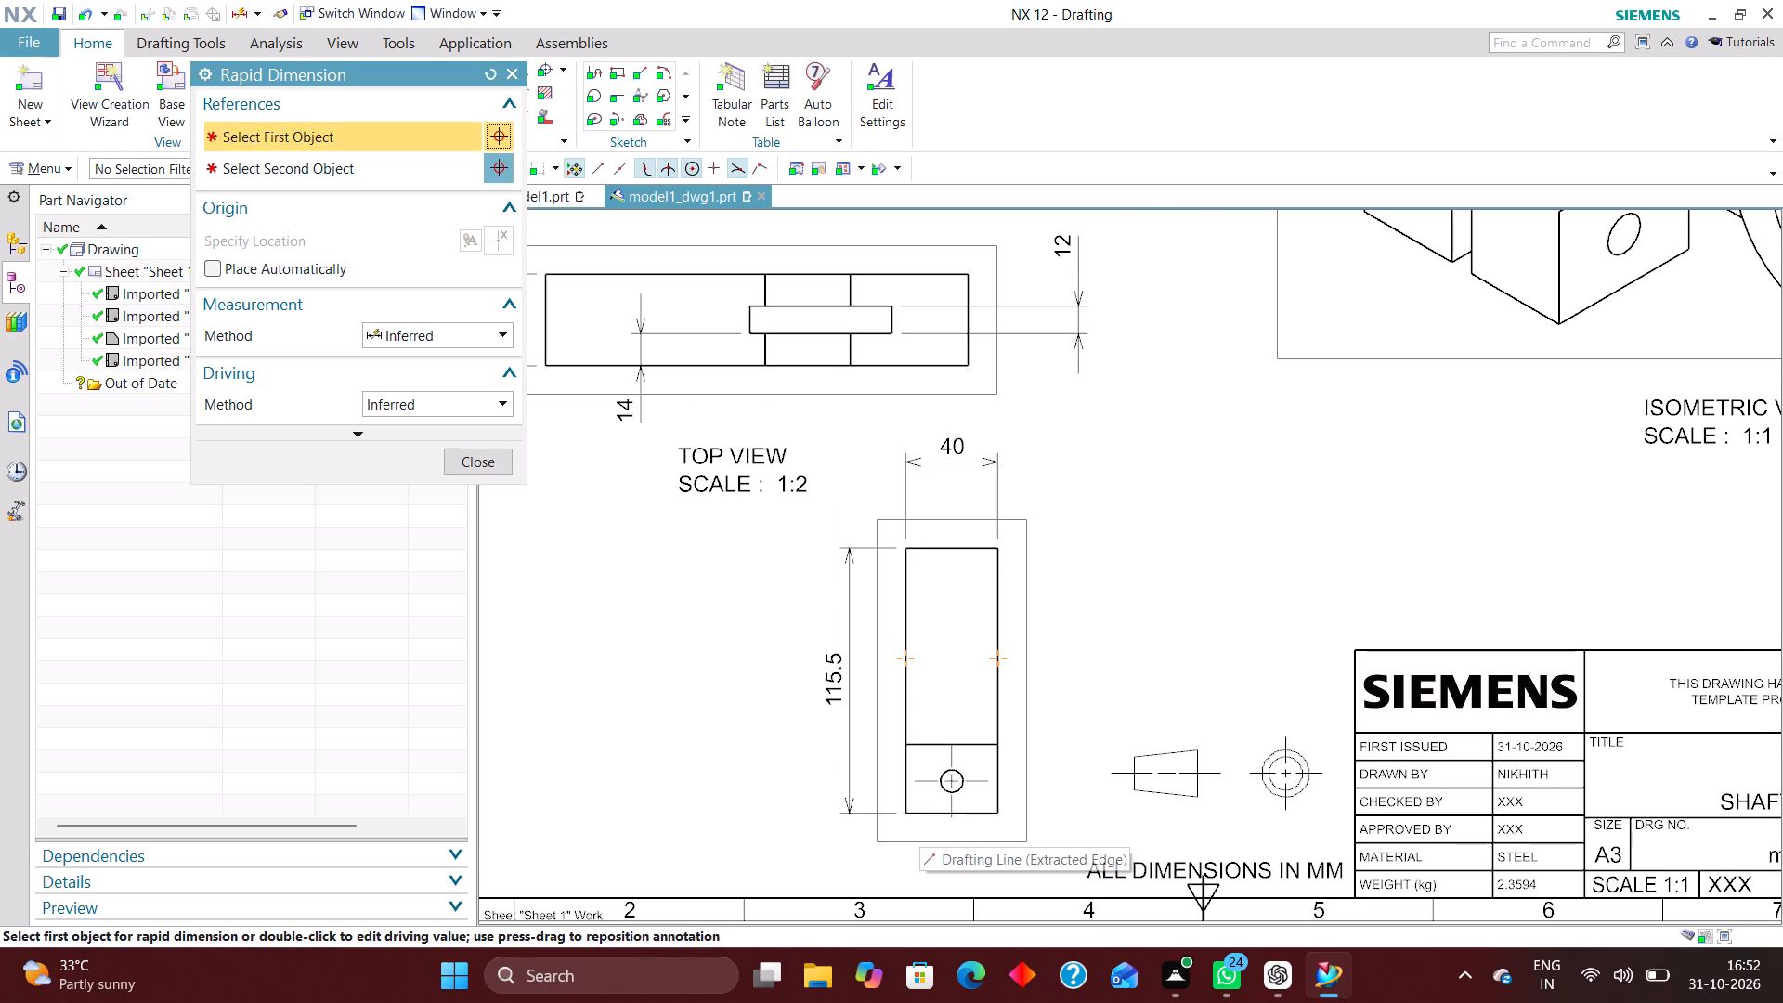
pyautogui.click(995, 817)
pyautogui.click(980, 781)
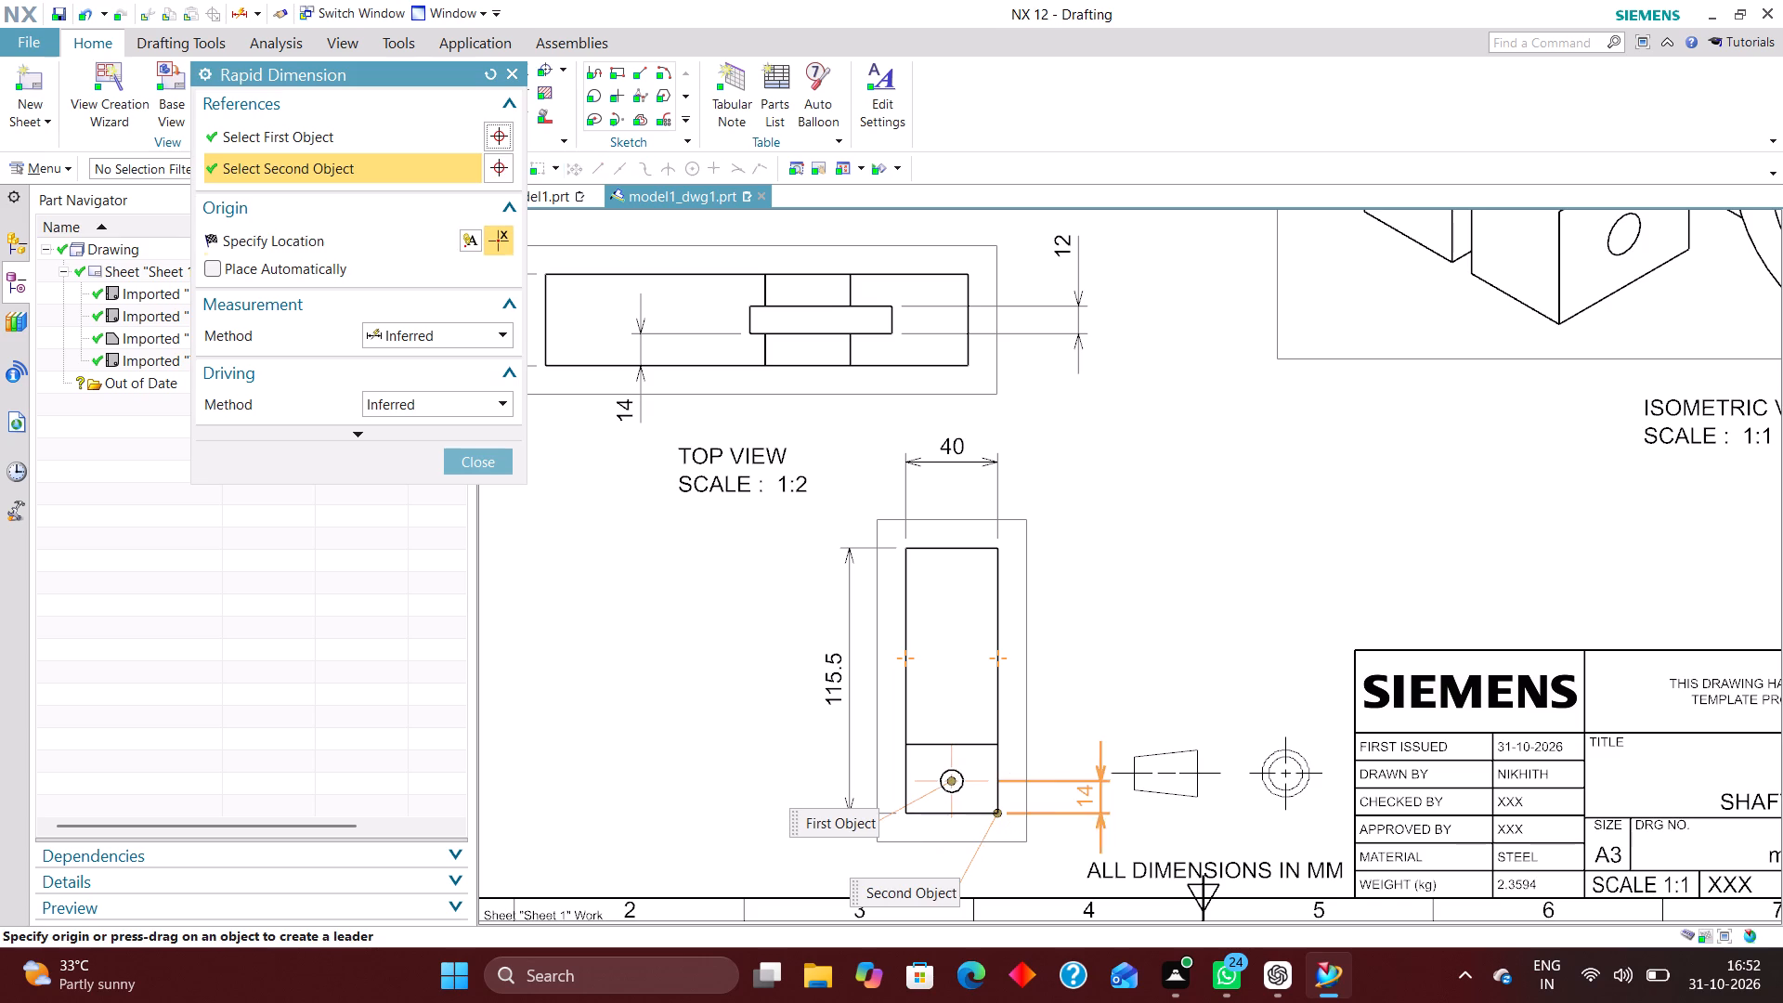
pyautogui.click(1081, 663)
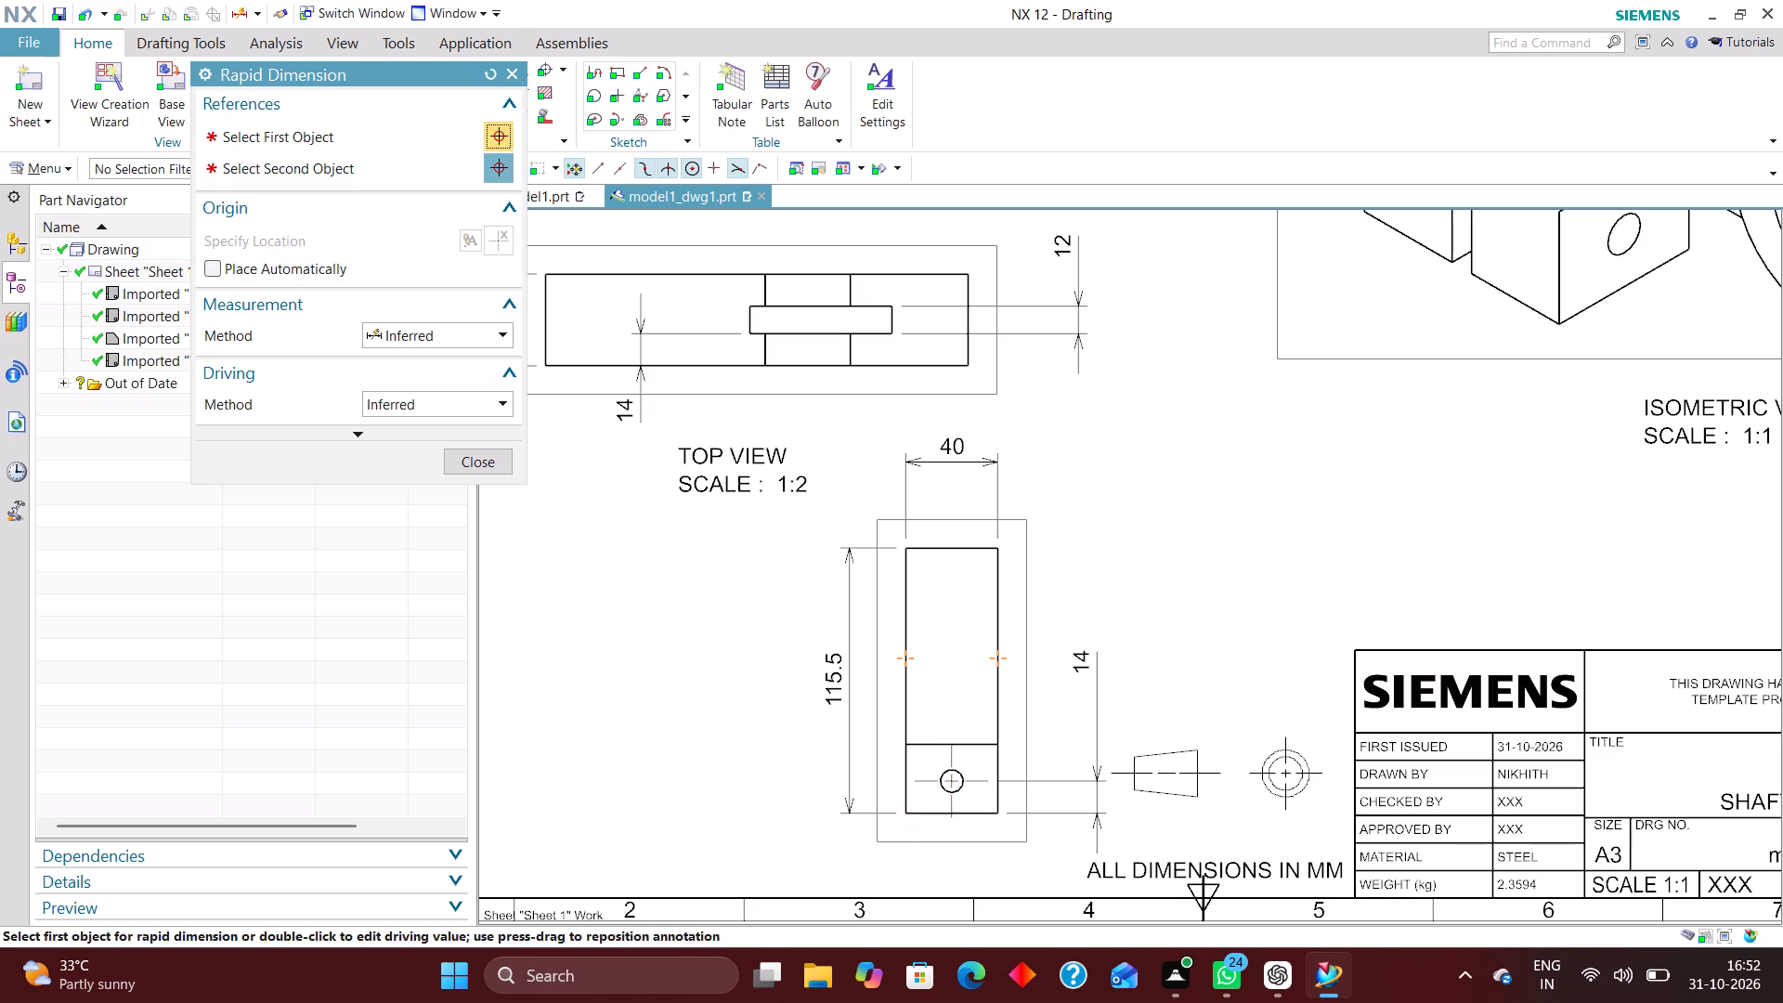
# Add a diametral rapid dimension to the small hole in the left view, placing it below the view's lower-left corner.
pyautogui.scroll(-2, 971, 786)
pyautogui.scroll(2, 873, 829)
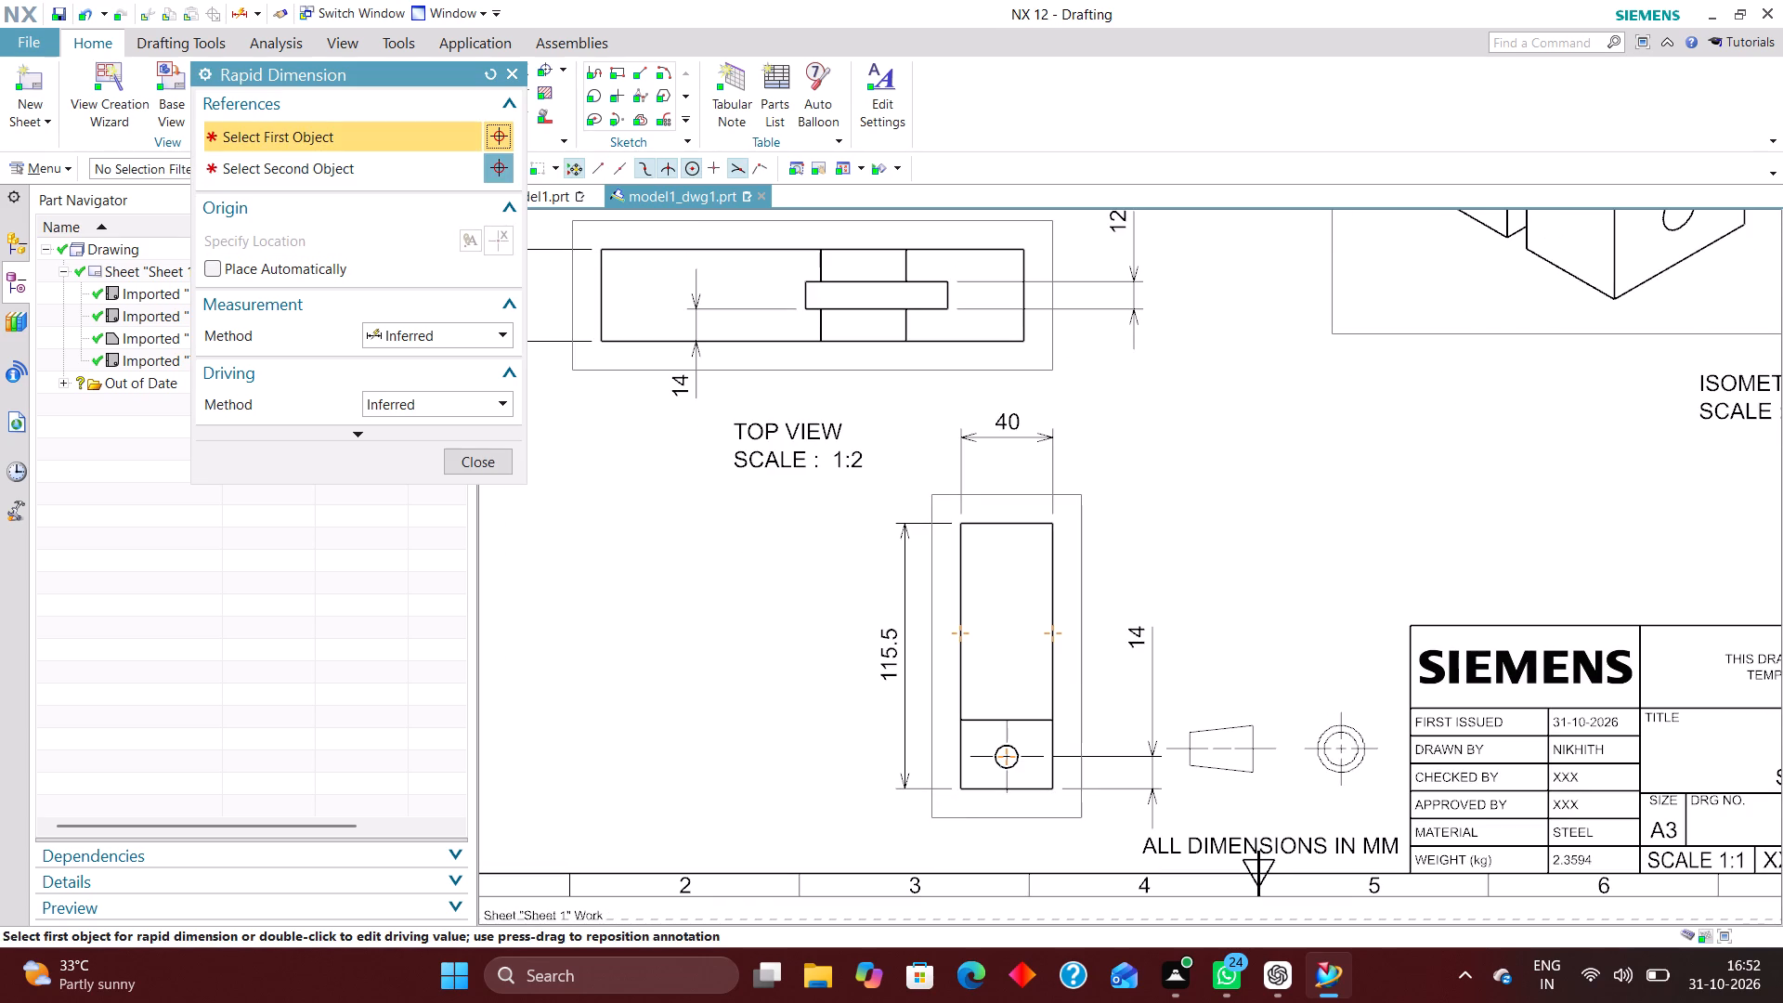
pyautogui.click(453, 333)
pyautogui.click(460, 520)
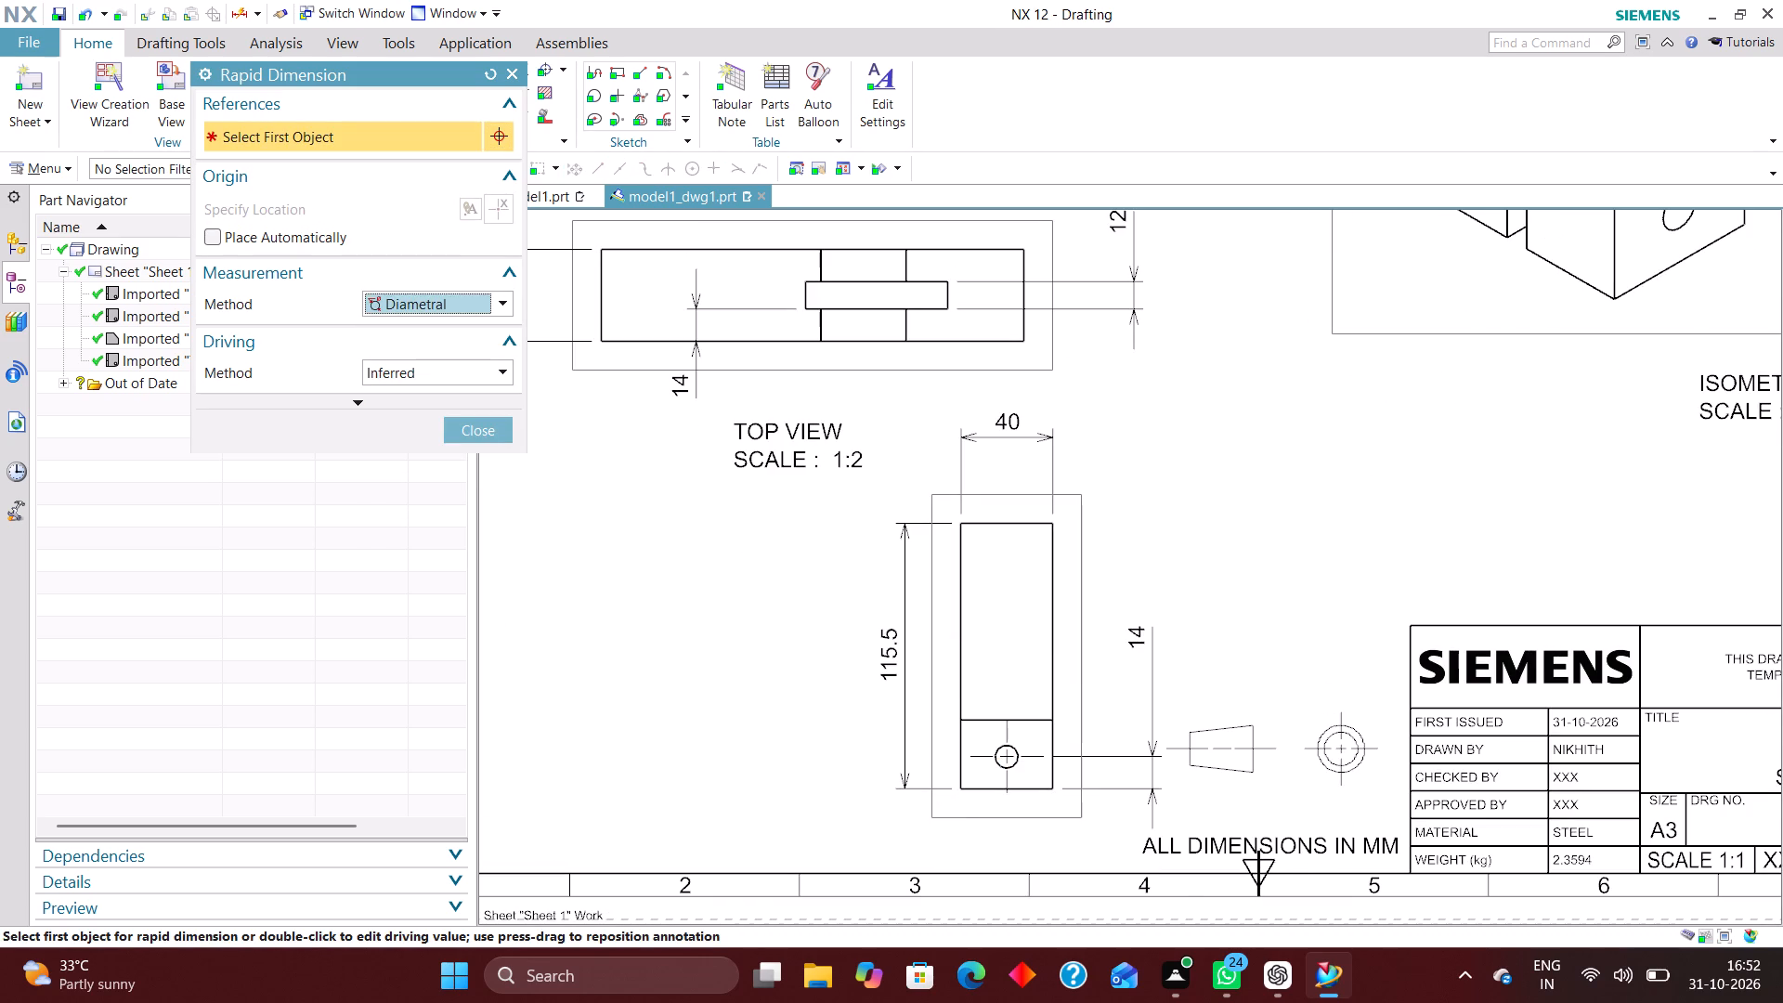
pyautogui.scroll(3, 983, 808)
pyautogui.click(1015, 726)
pyautogui.scroll(-1, 884, 879)
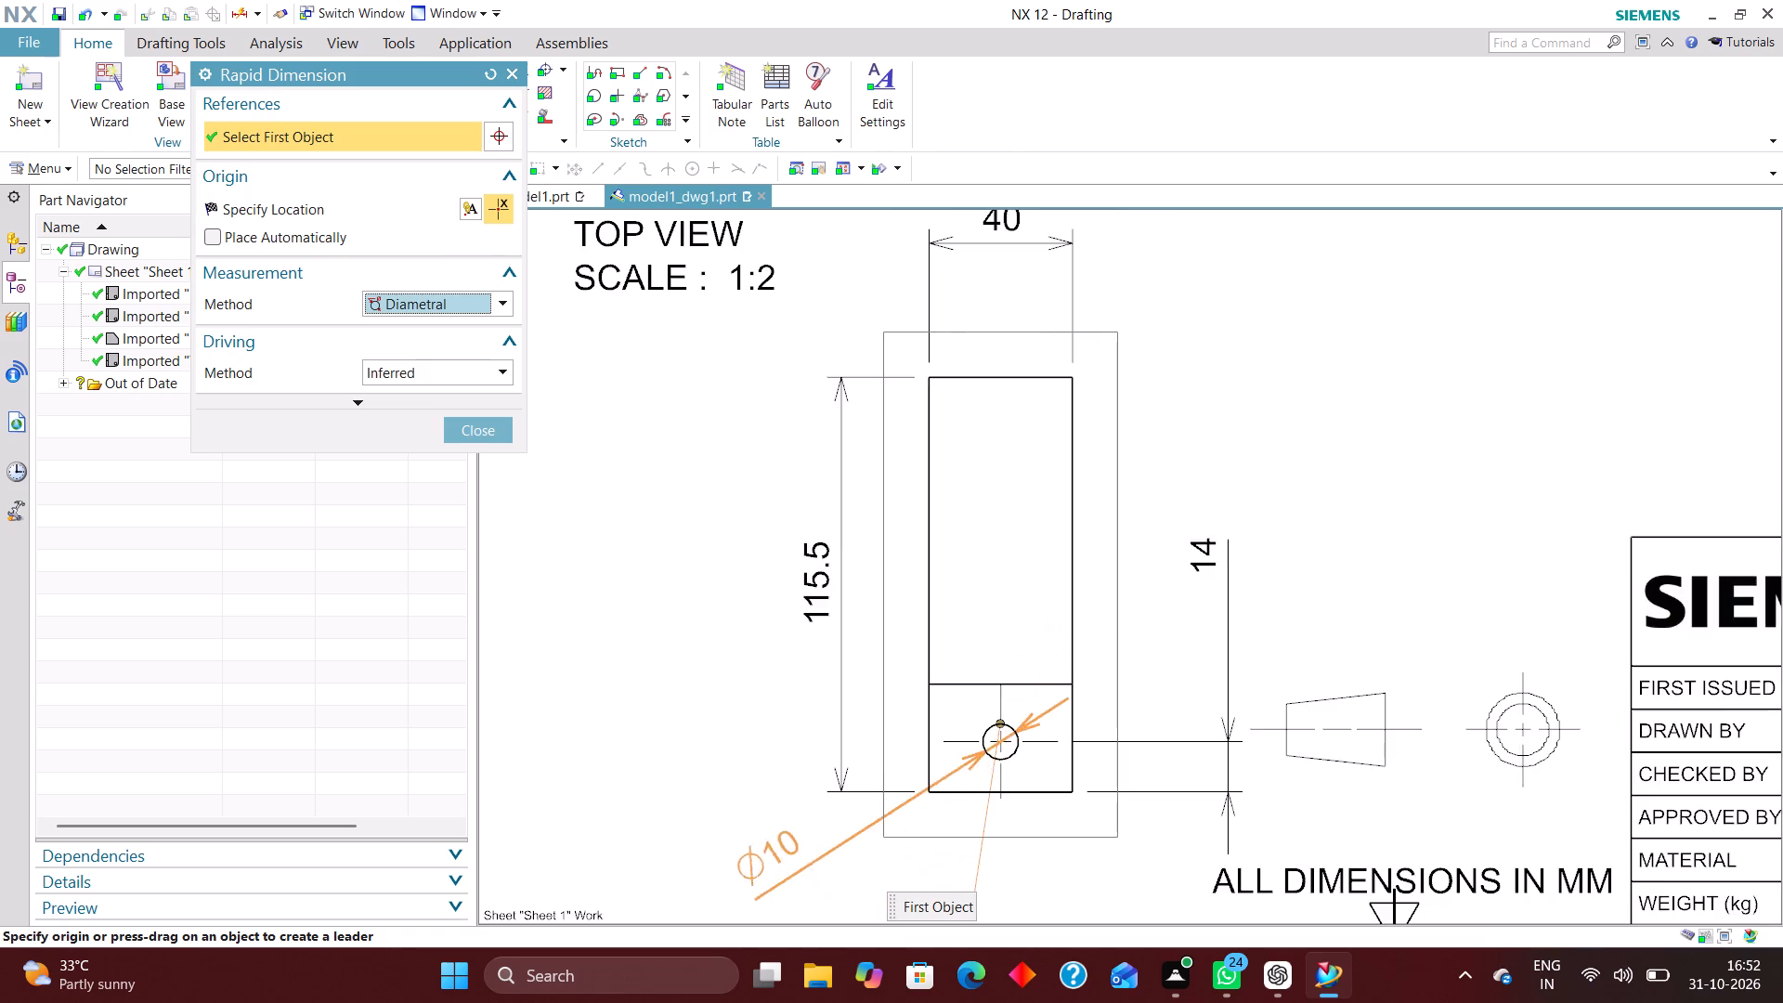
pyautogui.scroll(-4, 756, 859)
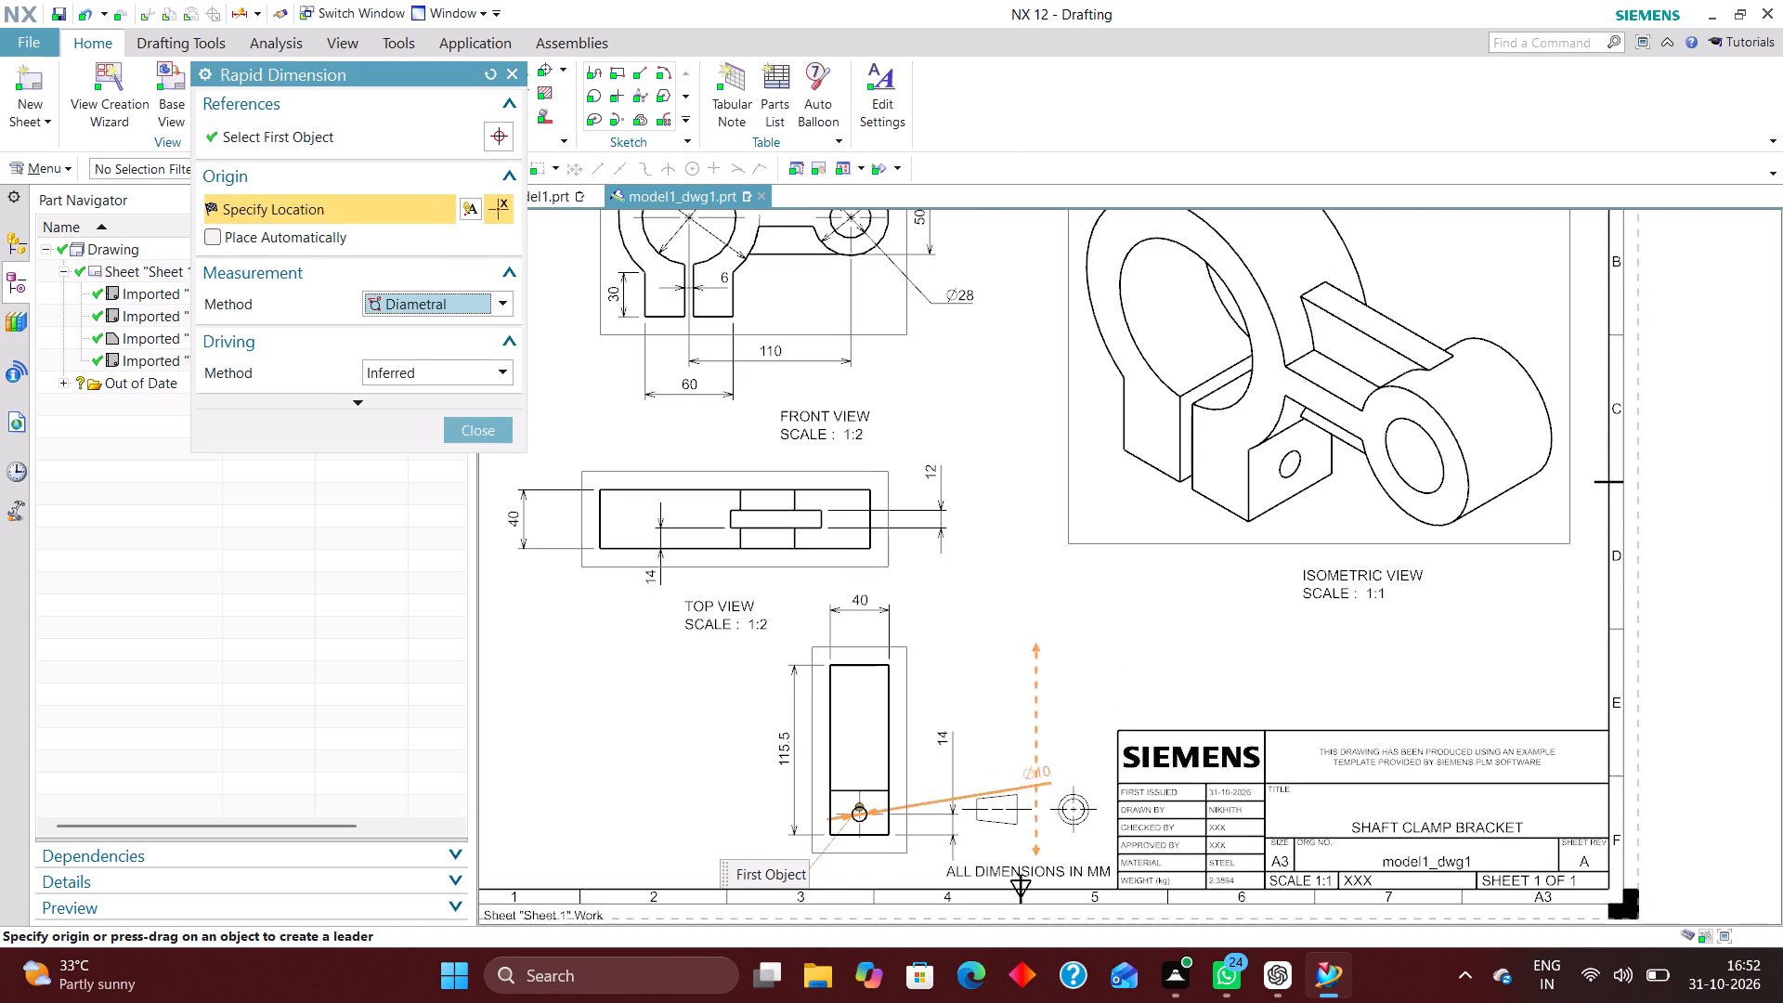
pyautogui.scroll(-3, 761, 739)
pyautogui.scroll(7, 743, 795)
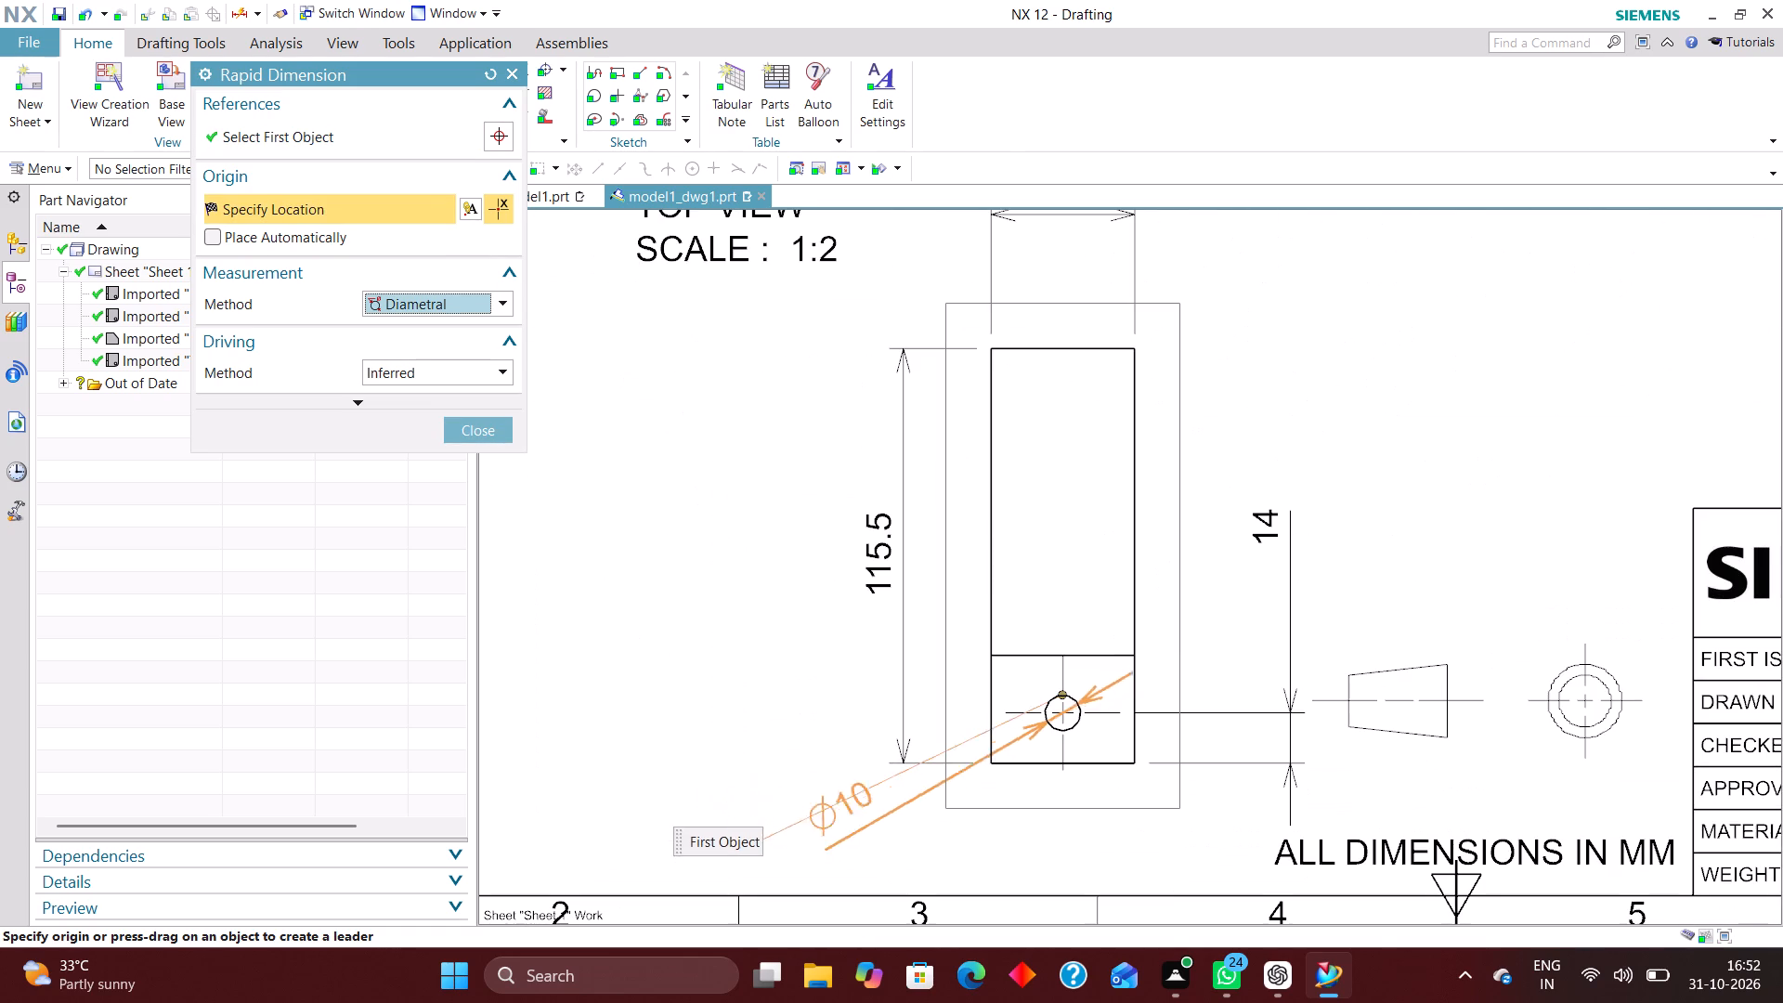
pyautogui.click(857, 827)
pyautogui.click(476, 432)
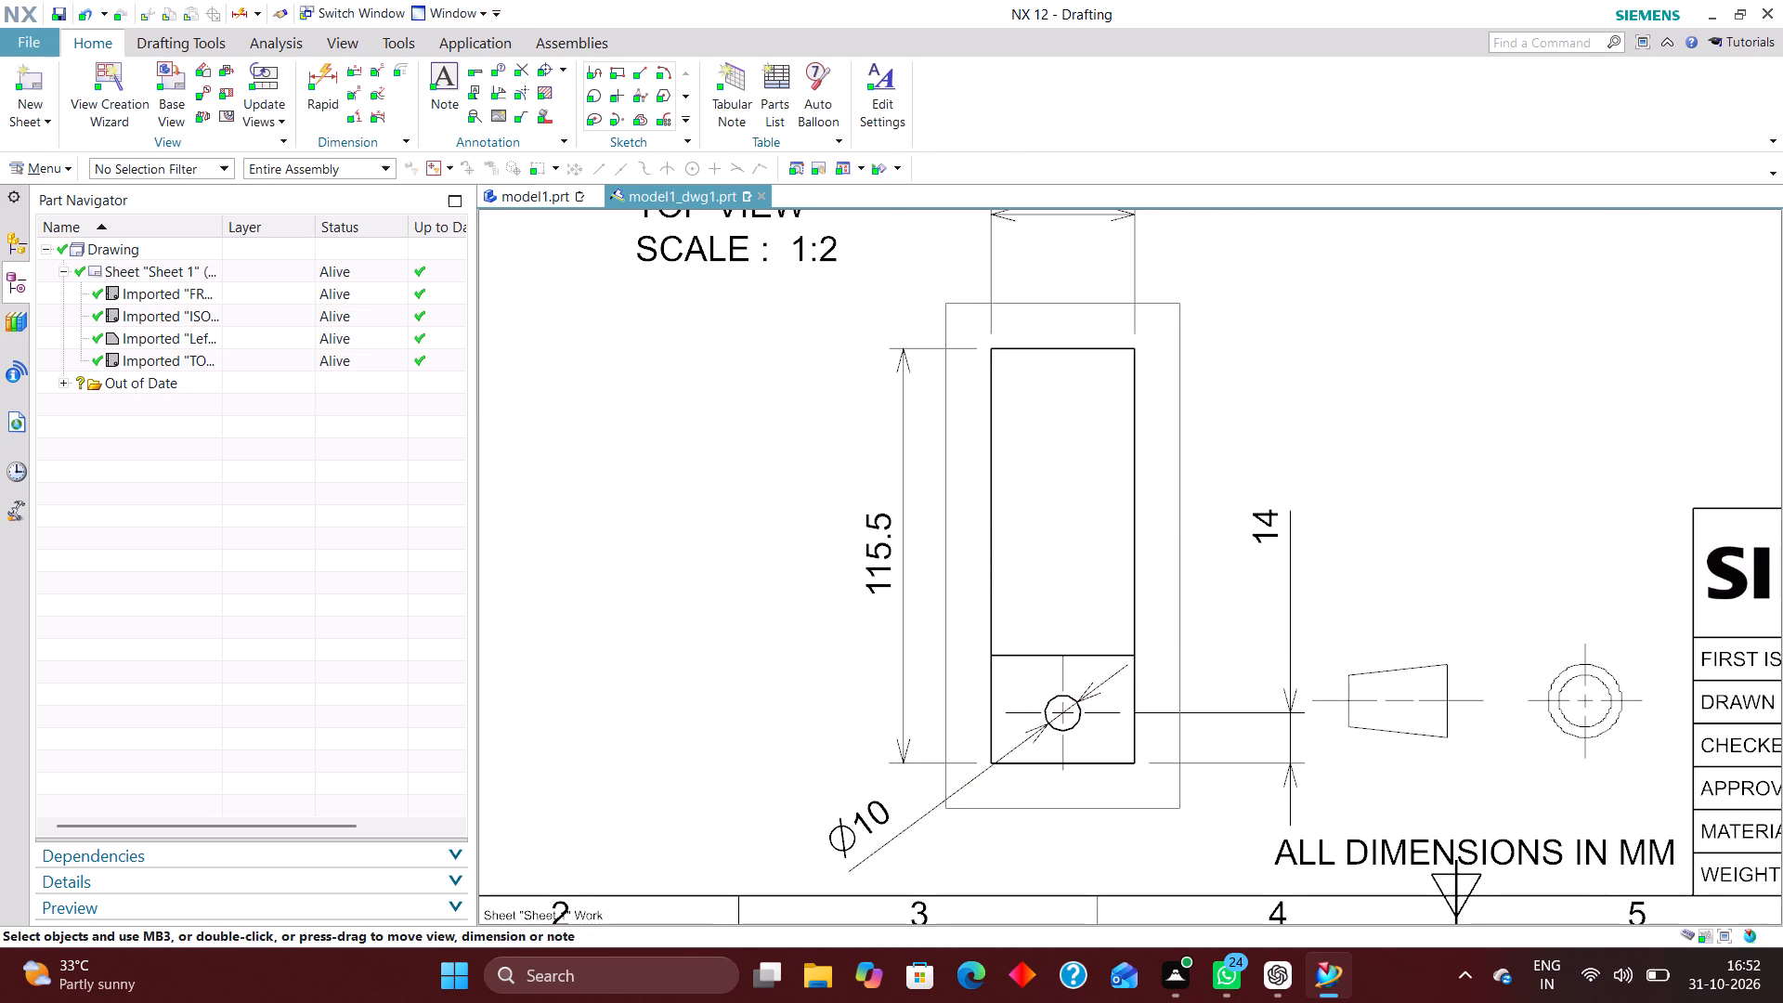
# Set the small hole's diameter dimension to the Horizontal Text orientation.
pyautogui.doubleClick(869, 851)
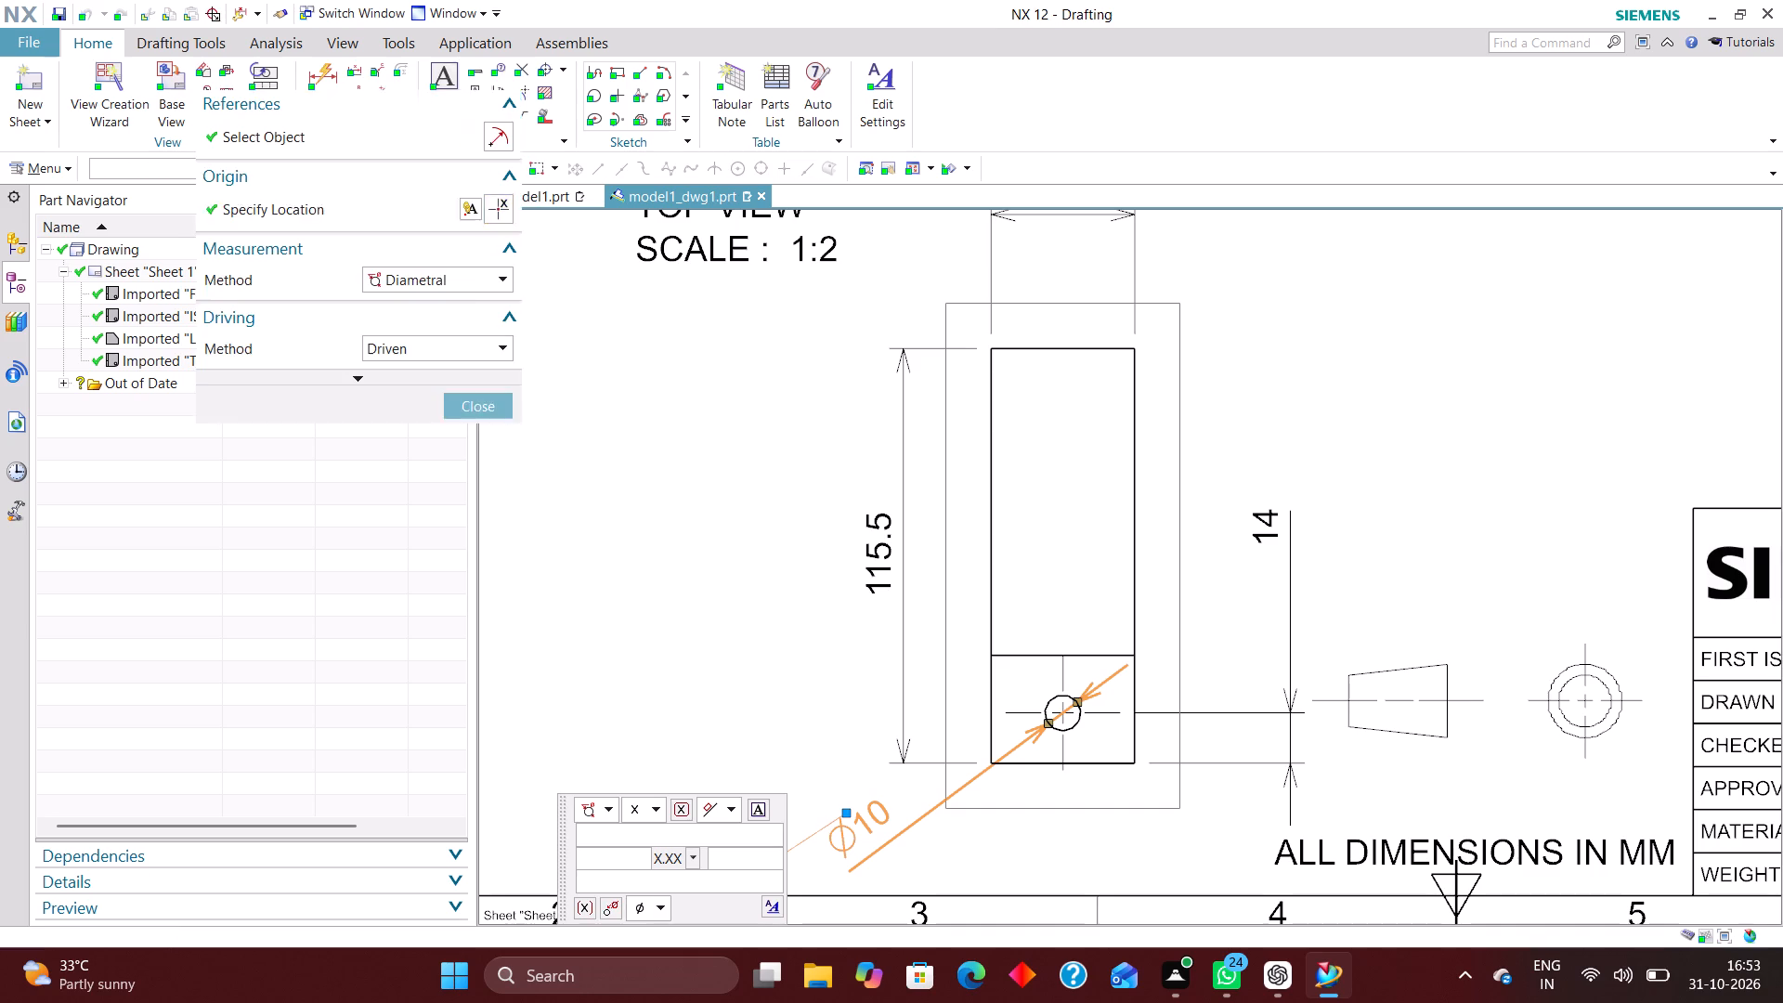
pyautogui.click(771, 906)
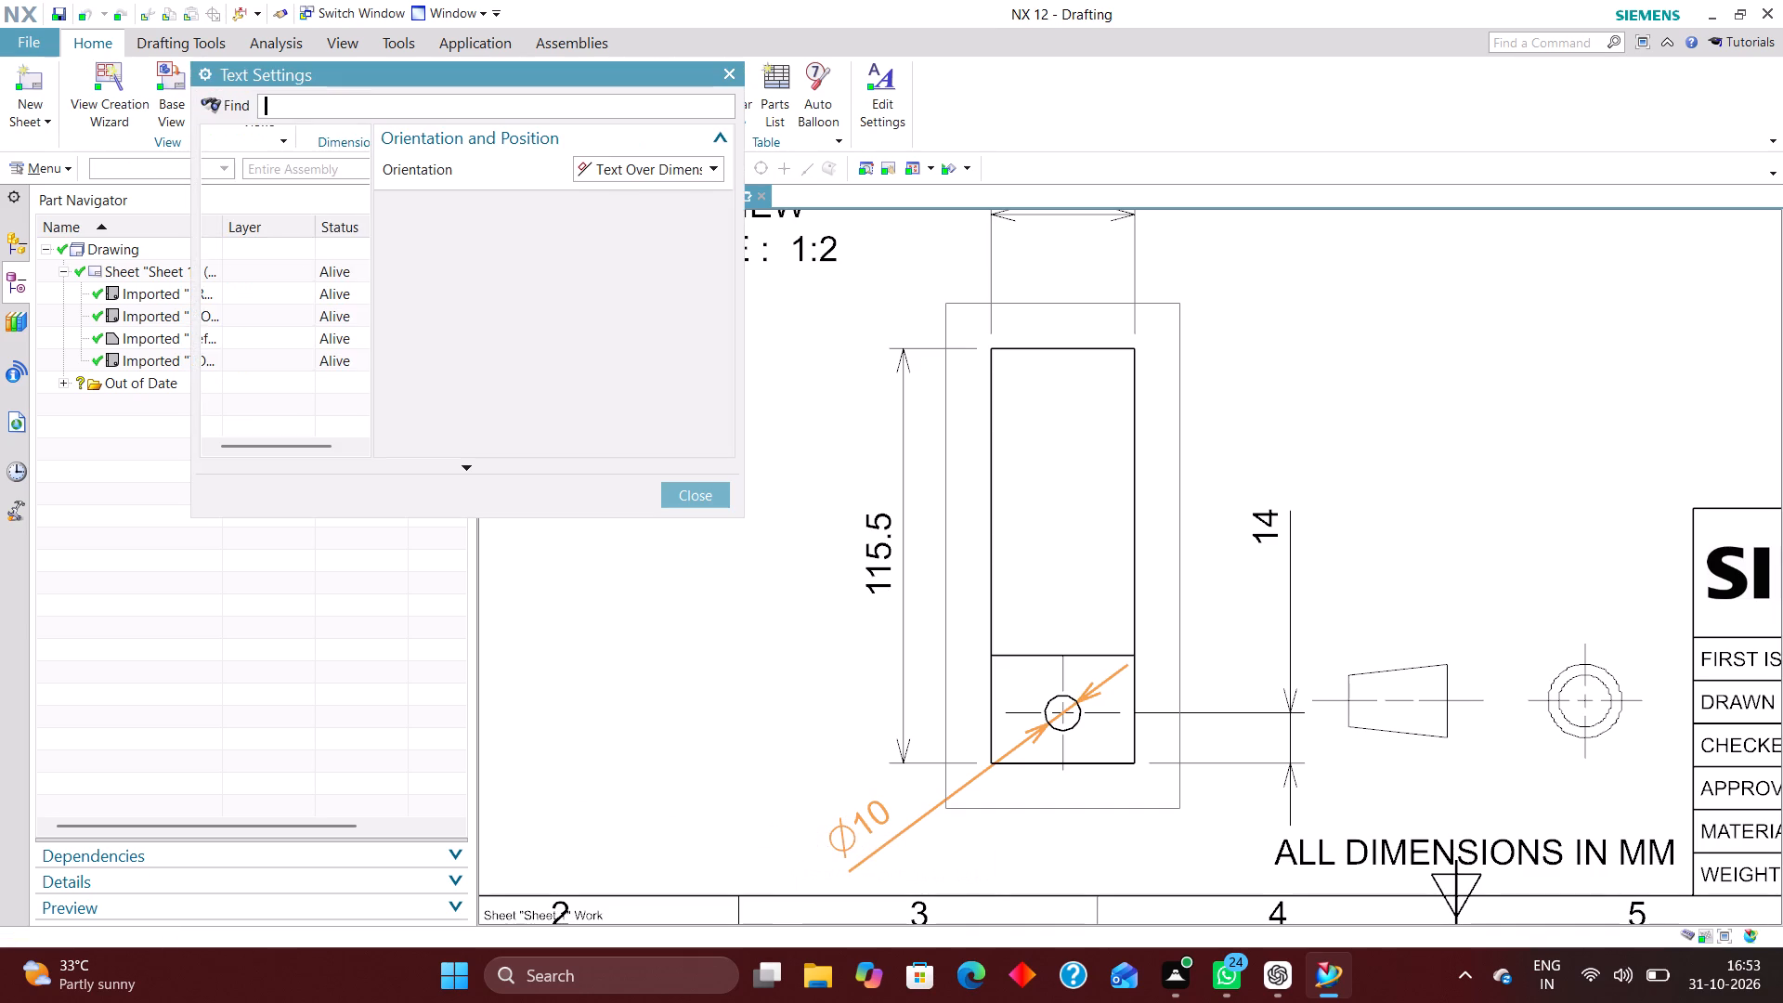
pyautogui.click(677, 182)
pyautogui.click(680, 176)
pyautogui.click(672, 189)
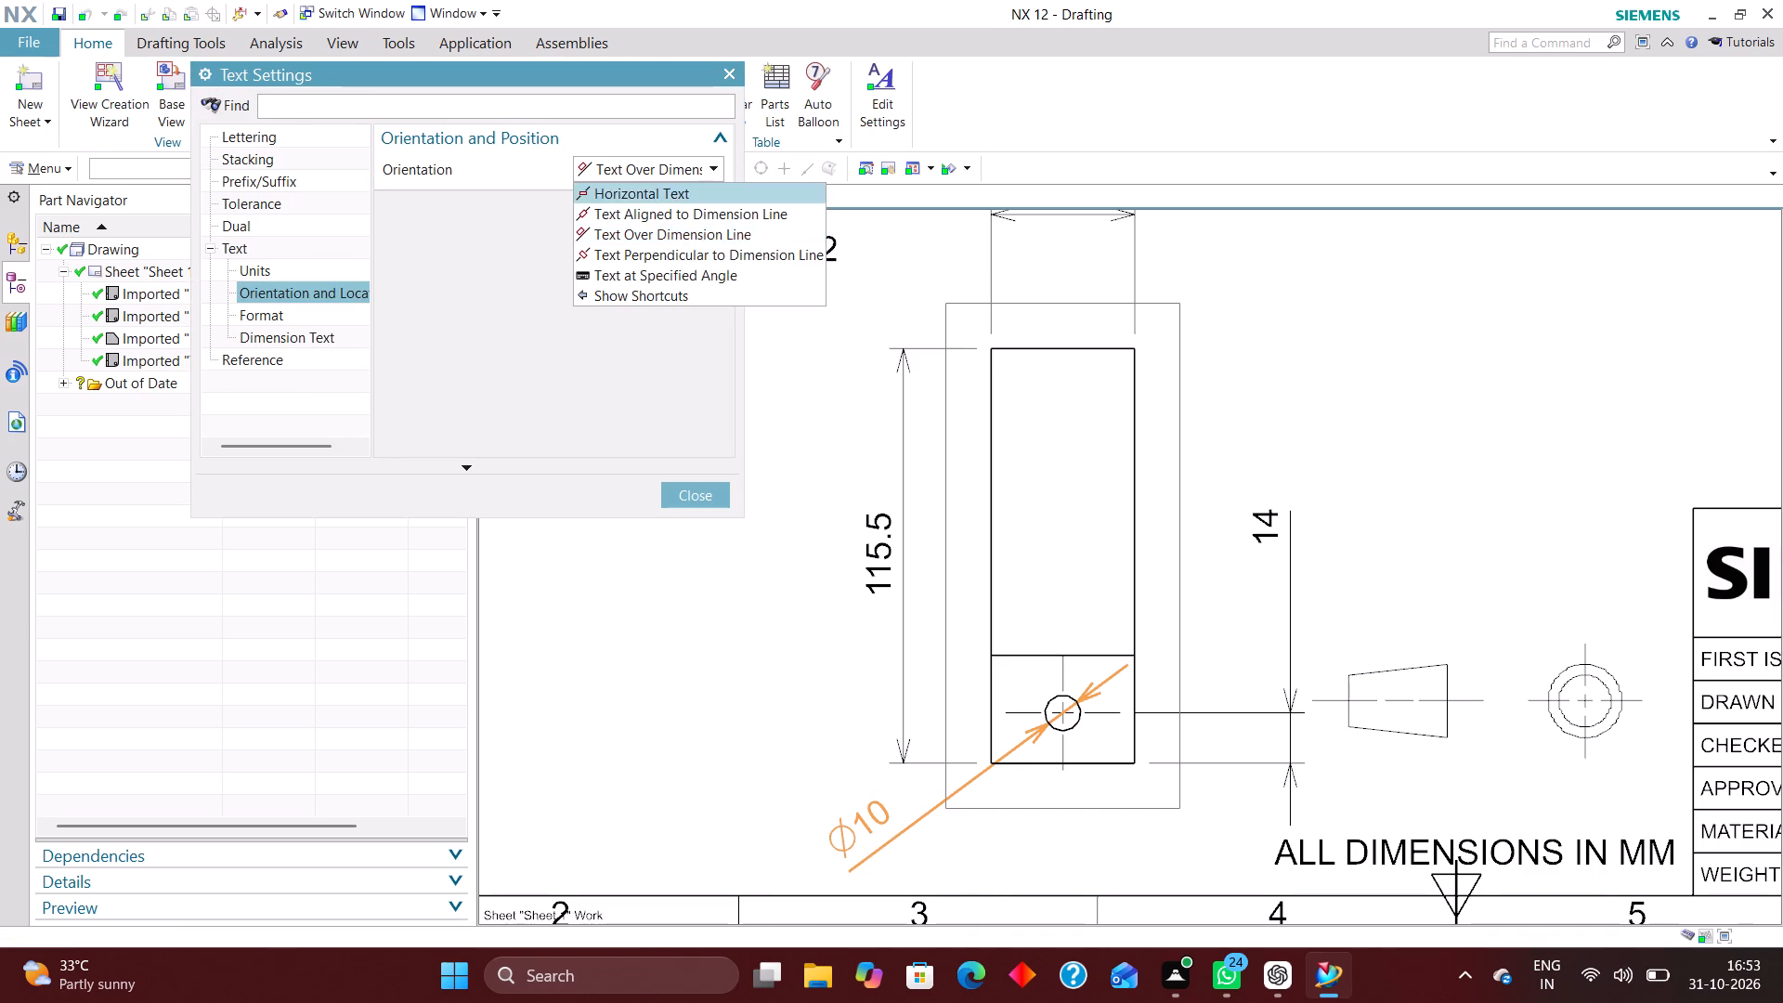
pyautogui.click(671, 195)
pyautogui.click(670, 241)
pyautogui.click(691, 497)
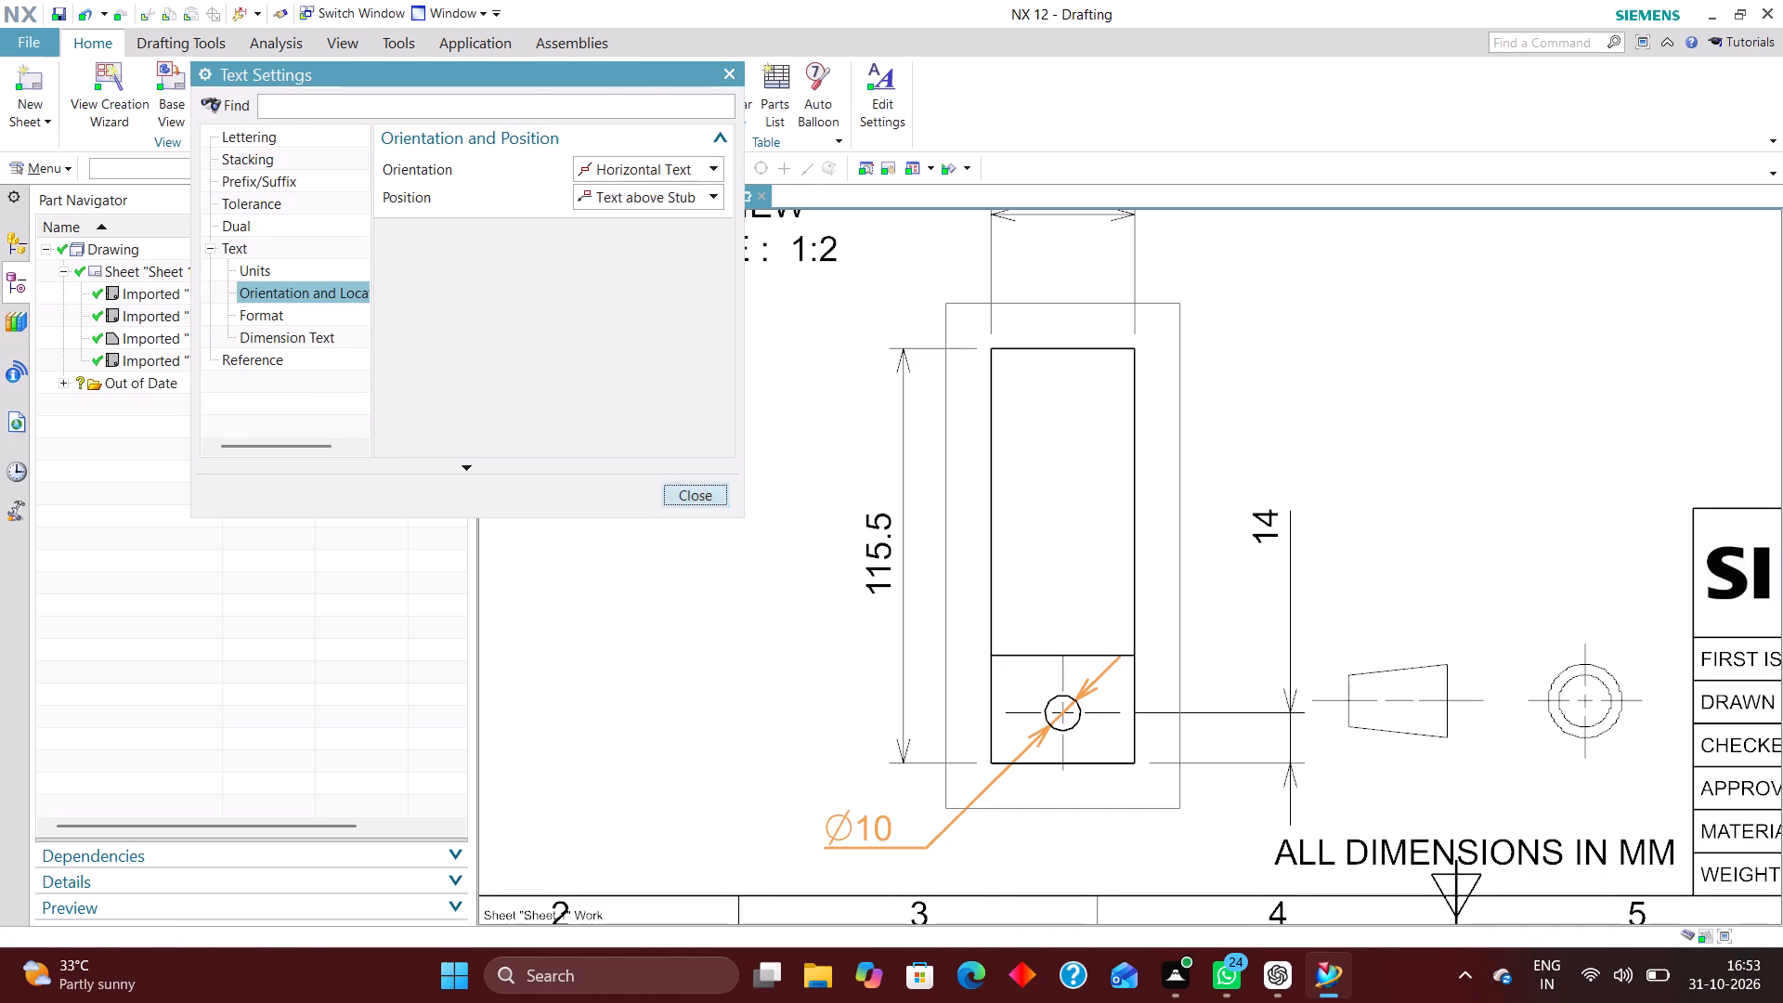
pyautogui.click(493, 403)
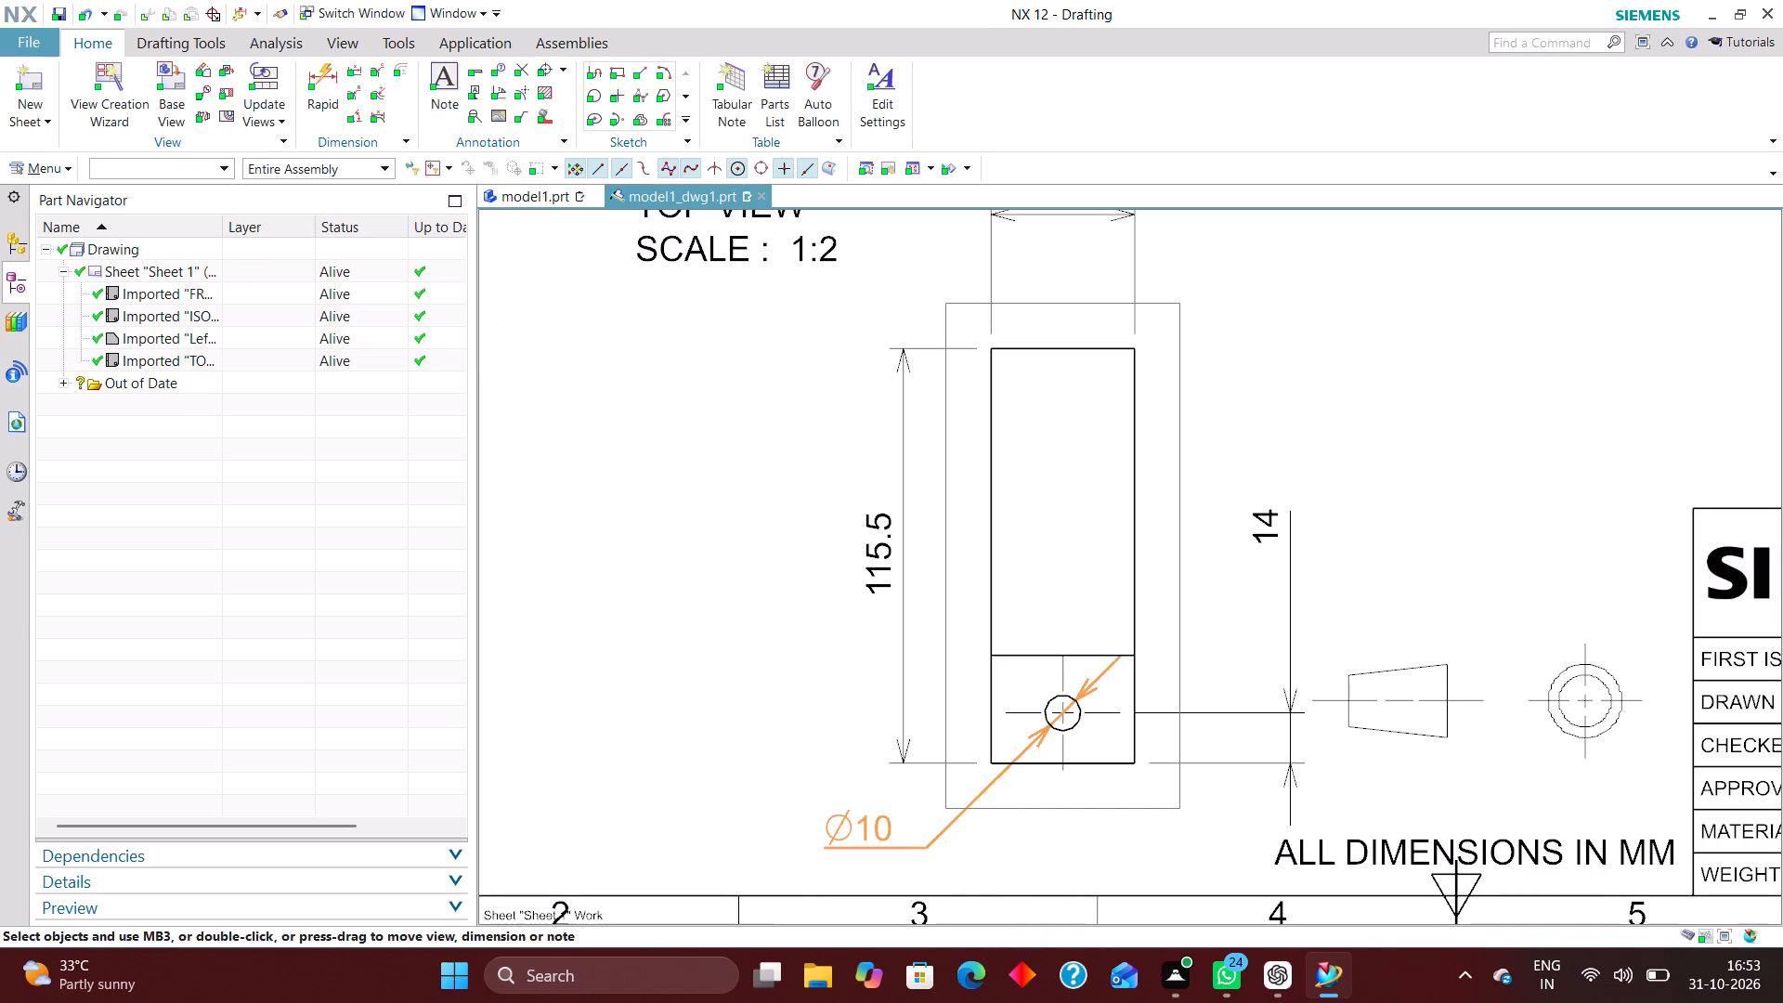
# Move the hole diameter dimension up and to the right of the left view, and bring the hole-height dimension closer beneath it.
pyautogui.moveTo(871, 838); pyautogui.dragTo(1247, 514)
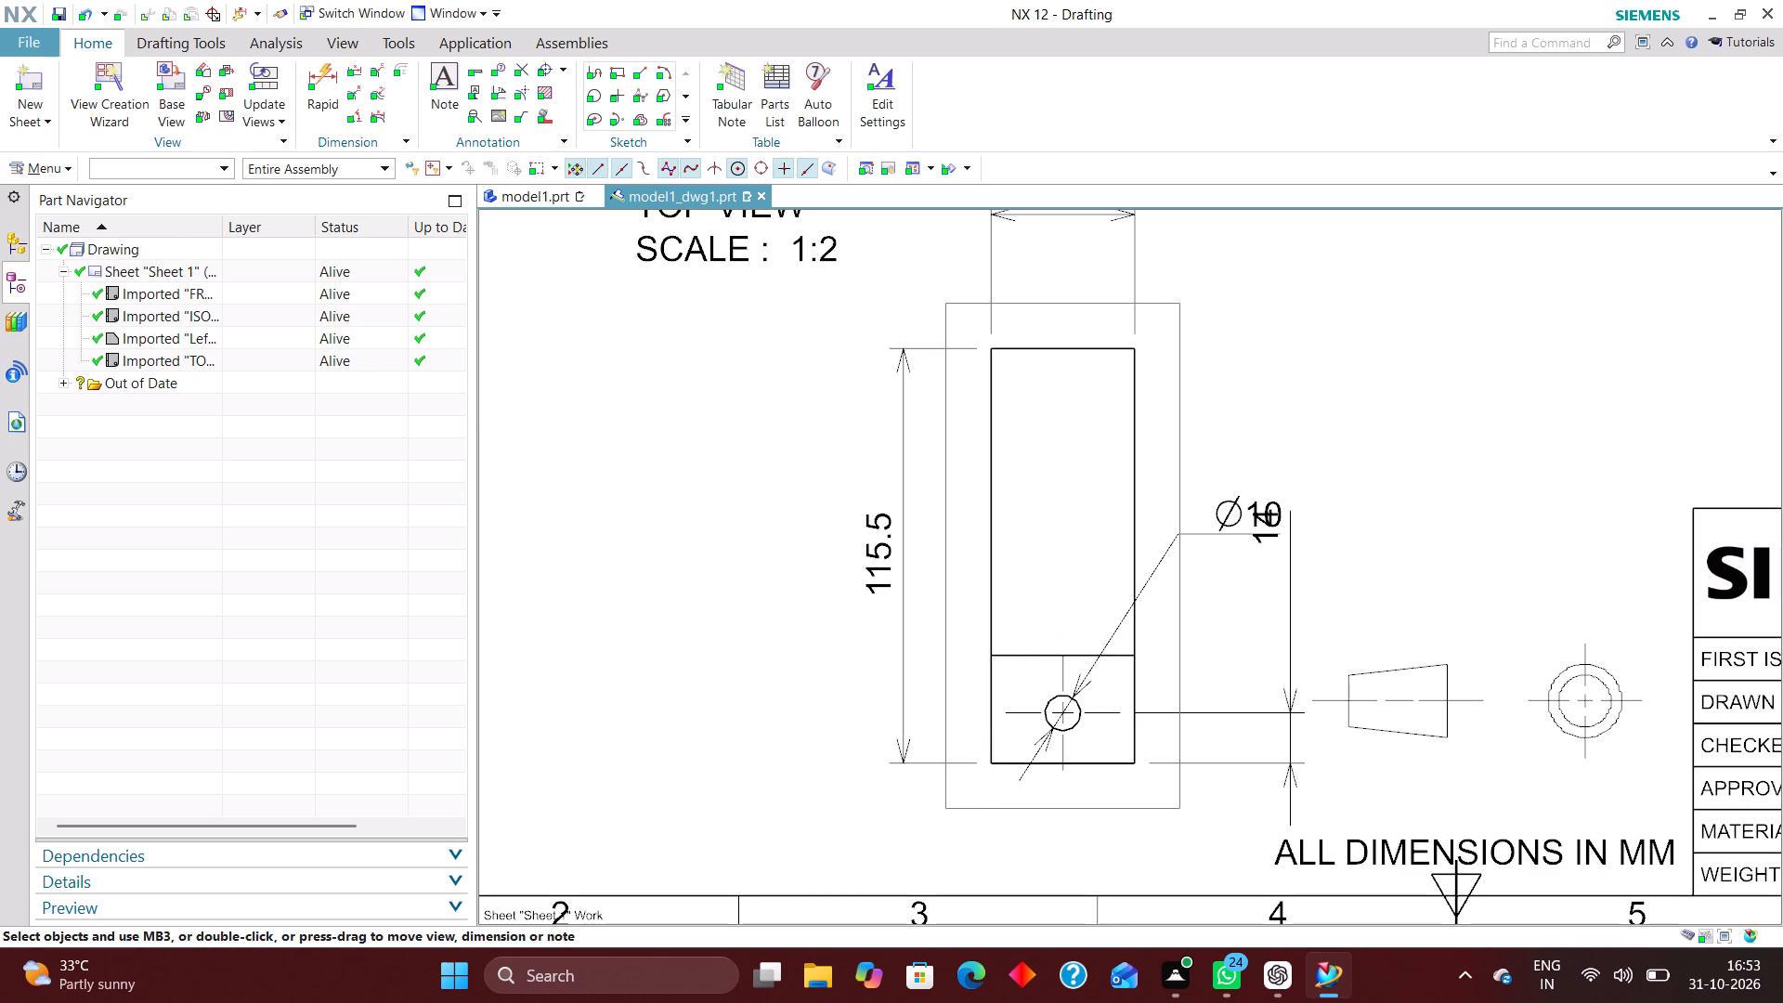
pyautogui.moveTo(1232, 511); pyautogui.dragTo(1379, 398)
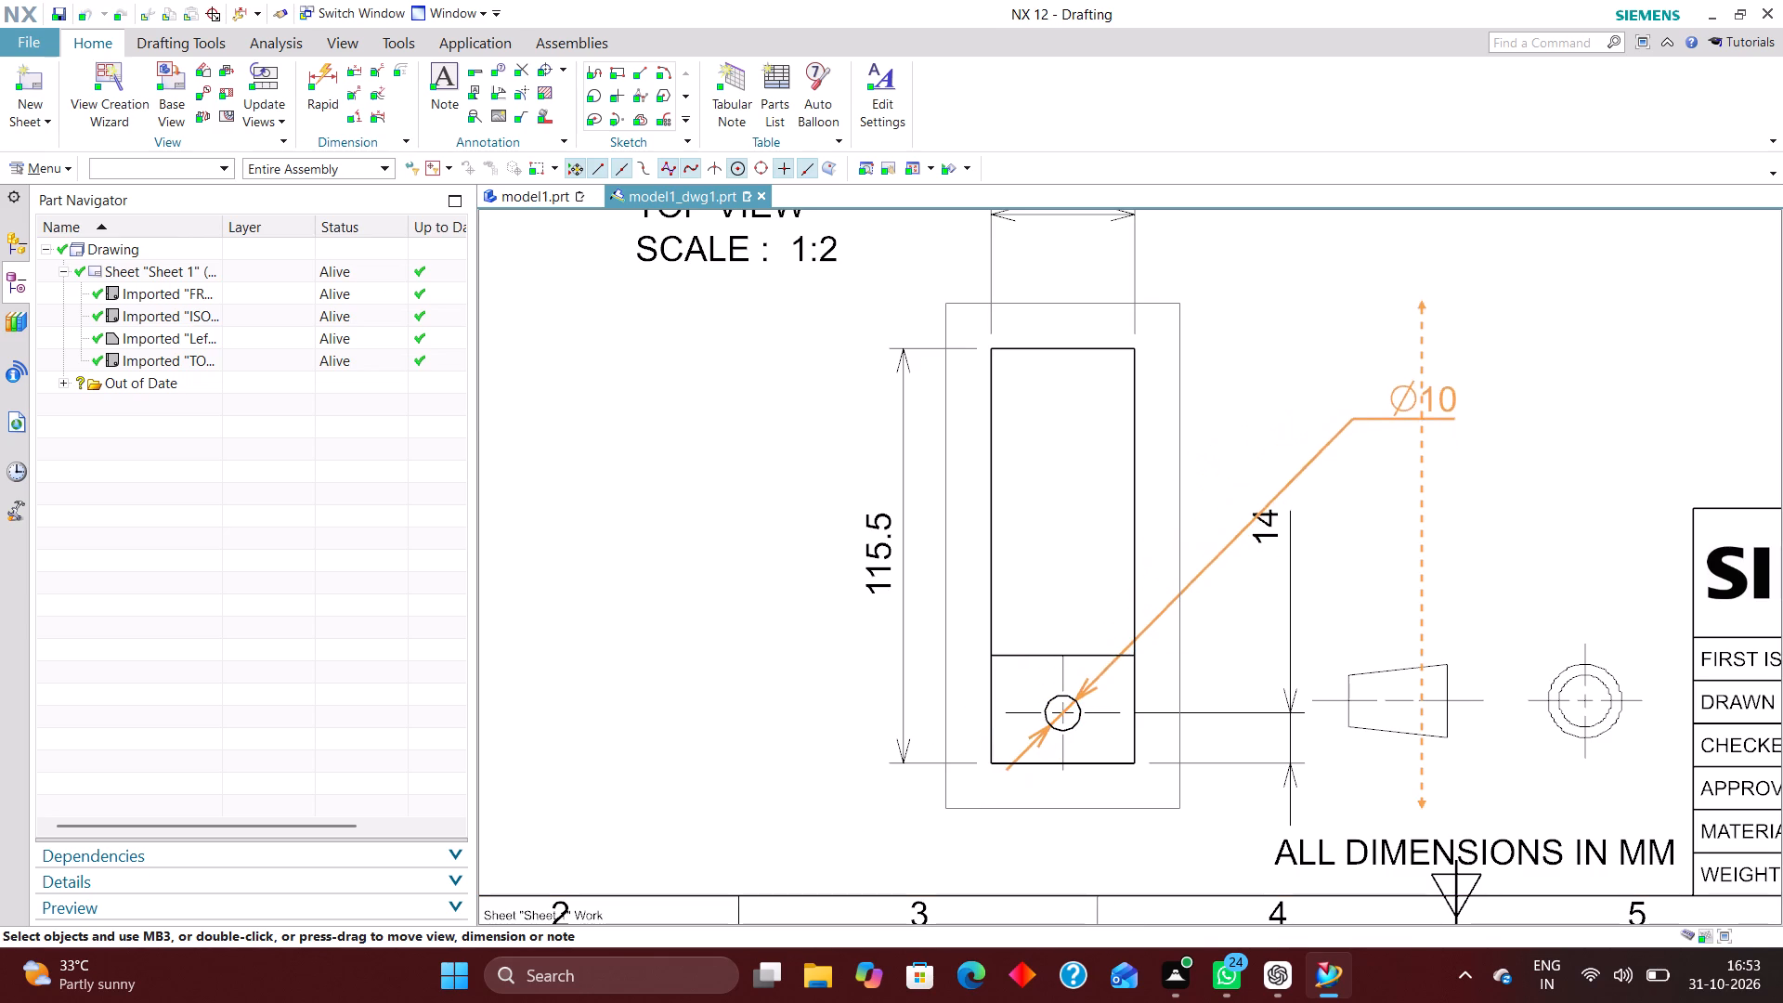
pyautogui.moveTo(1266, 529); pyautogui.dragTo(1227, 682)
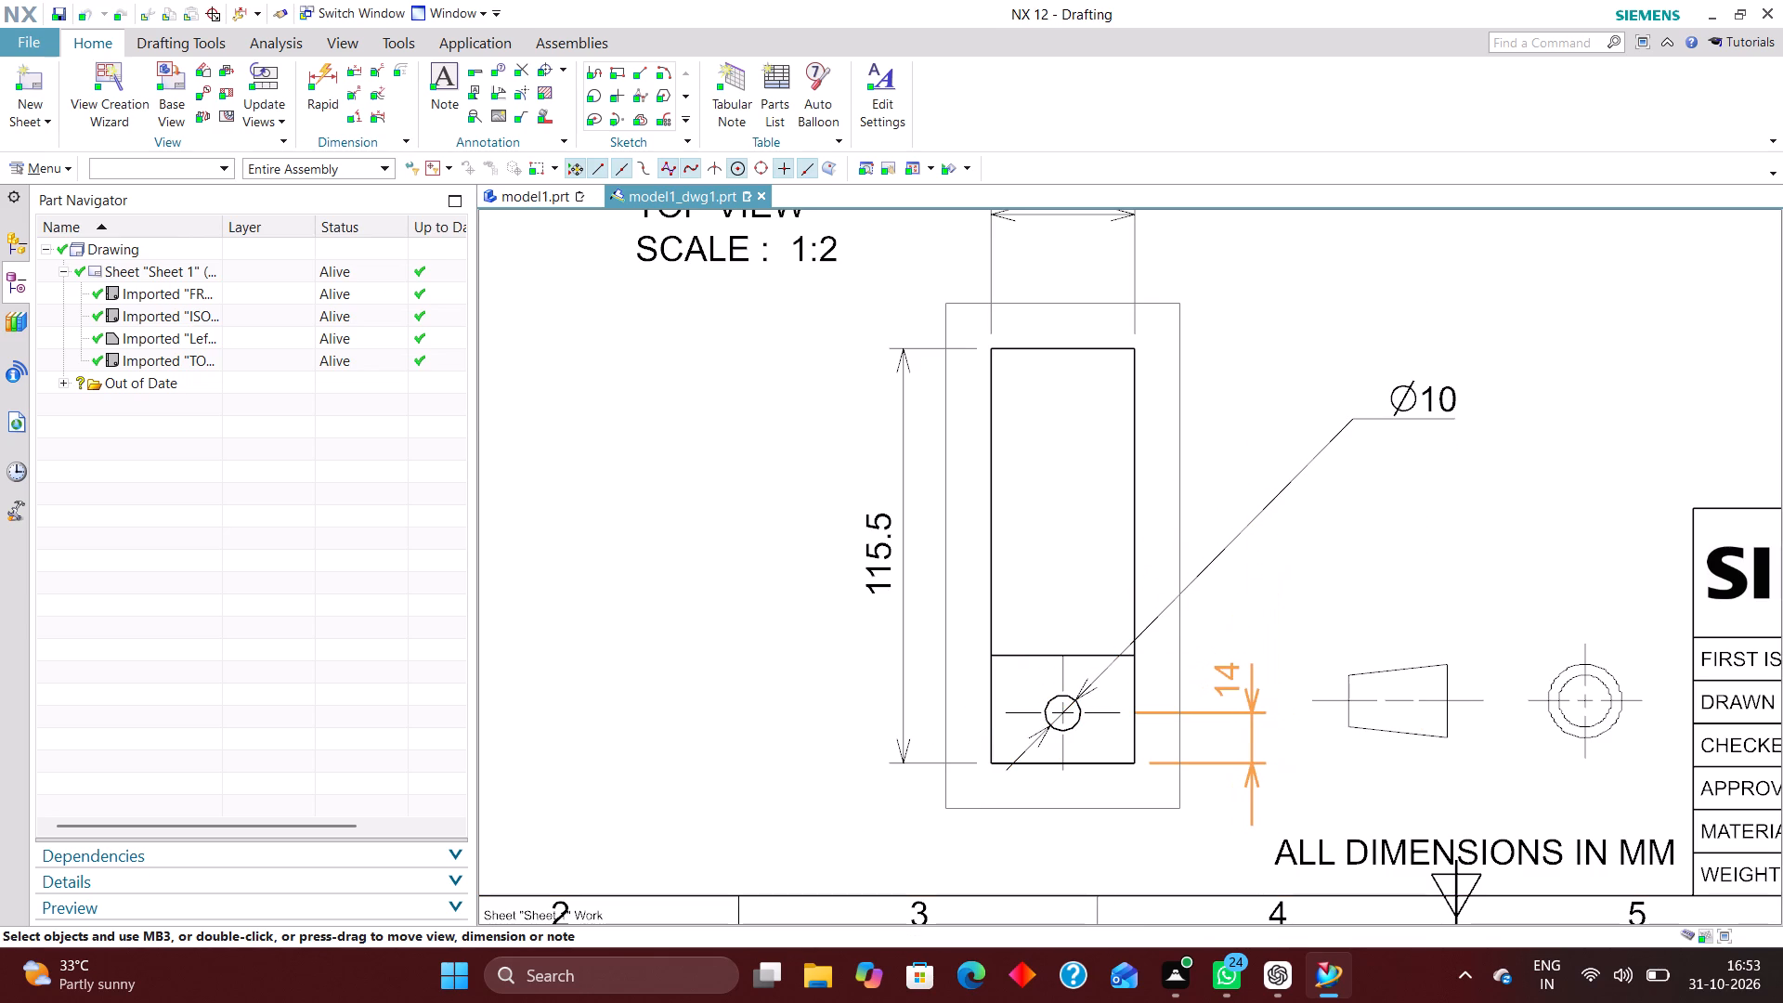
pyautogui.moveTo(1227, 682); pyautogui.dragTo(1230, 682)
pyautogui.moveTo(1420, 397); pyautogui.dragTo(1332, 482)
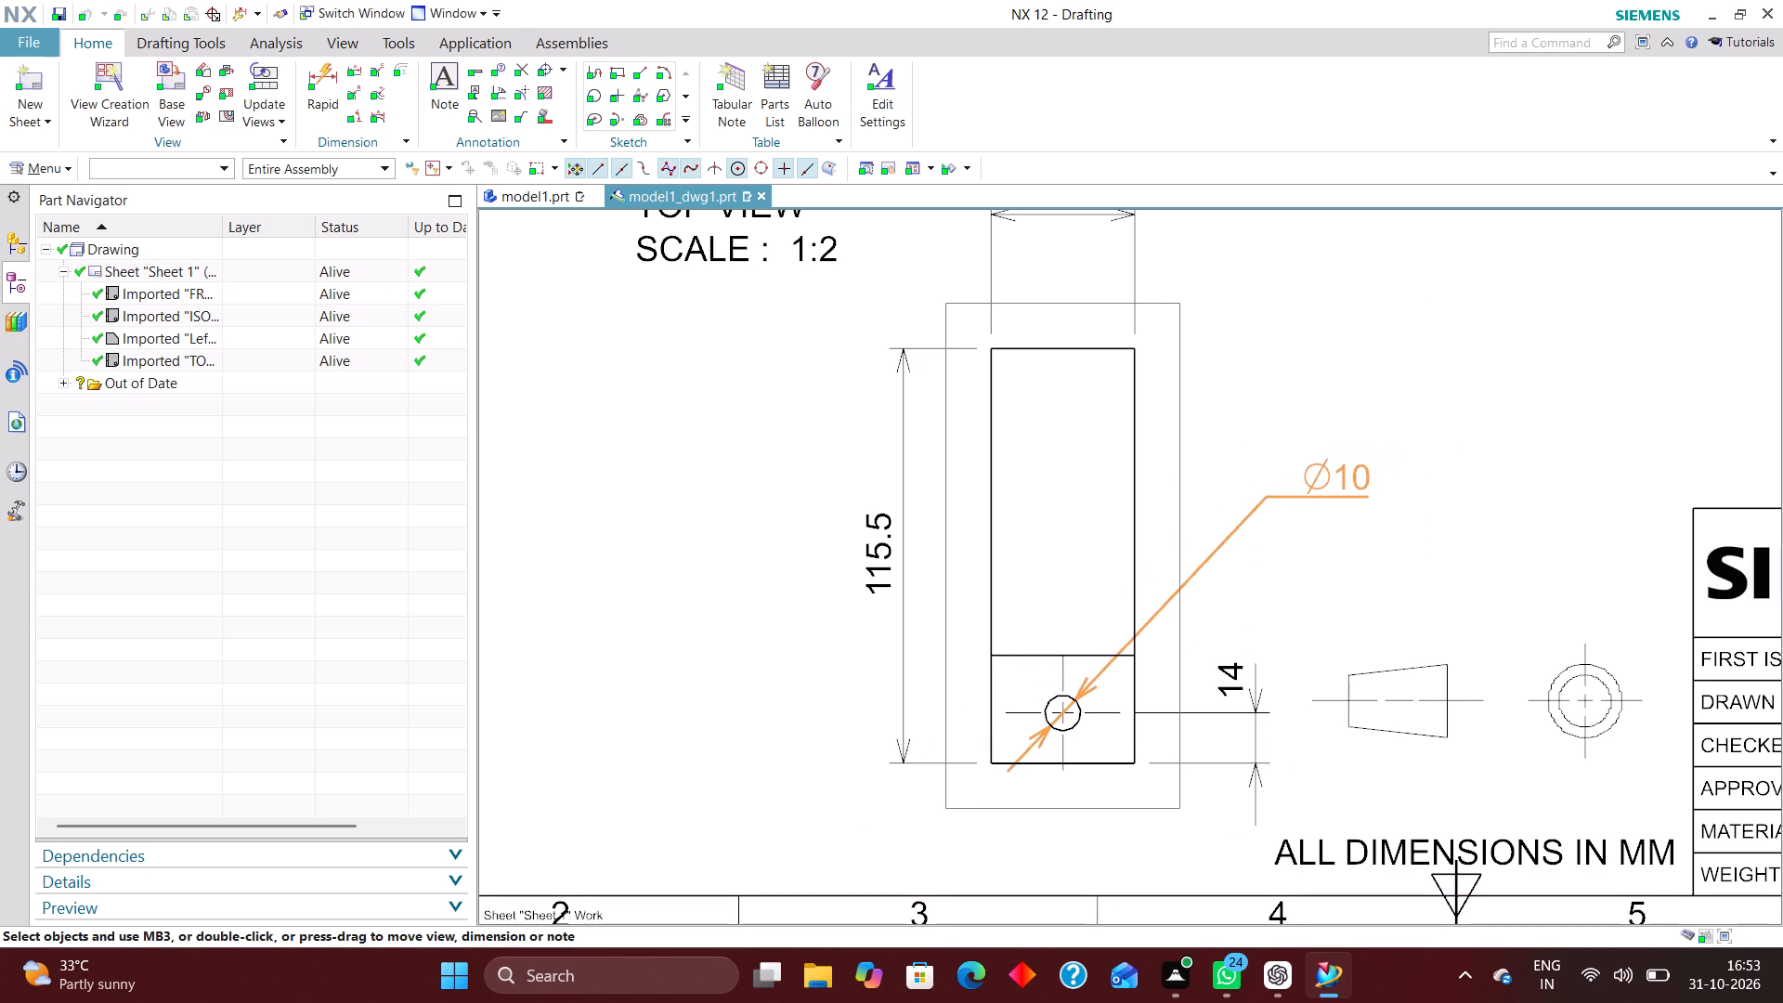
pyautogui.moveTo(1332, 482); pyautogui.dragTo(1295, 530)
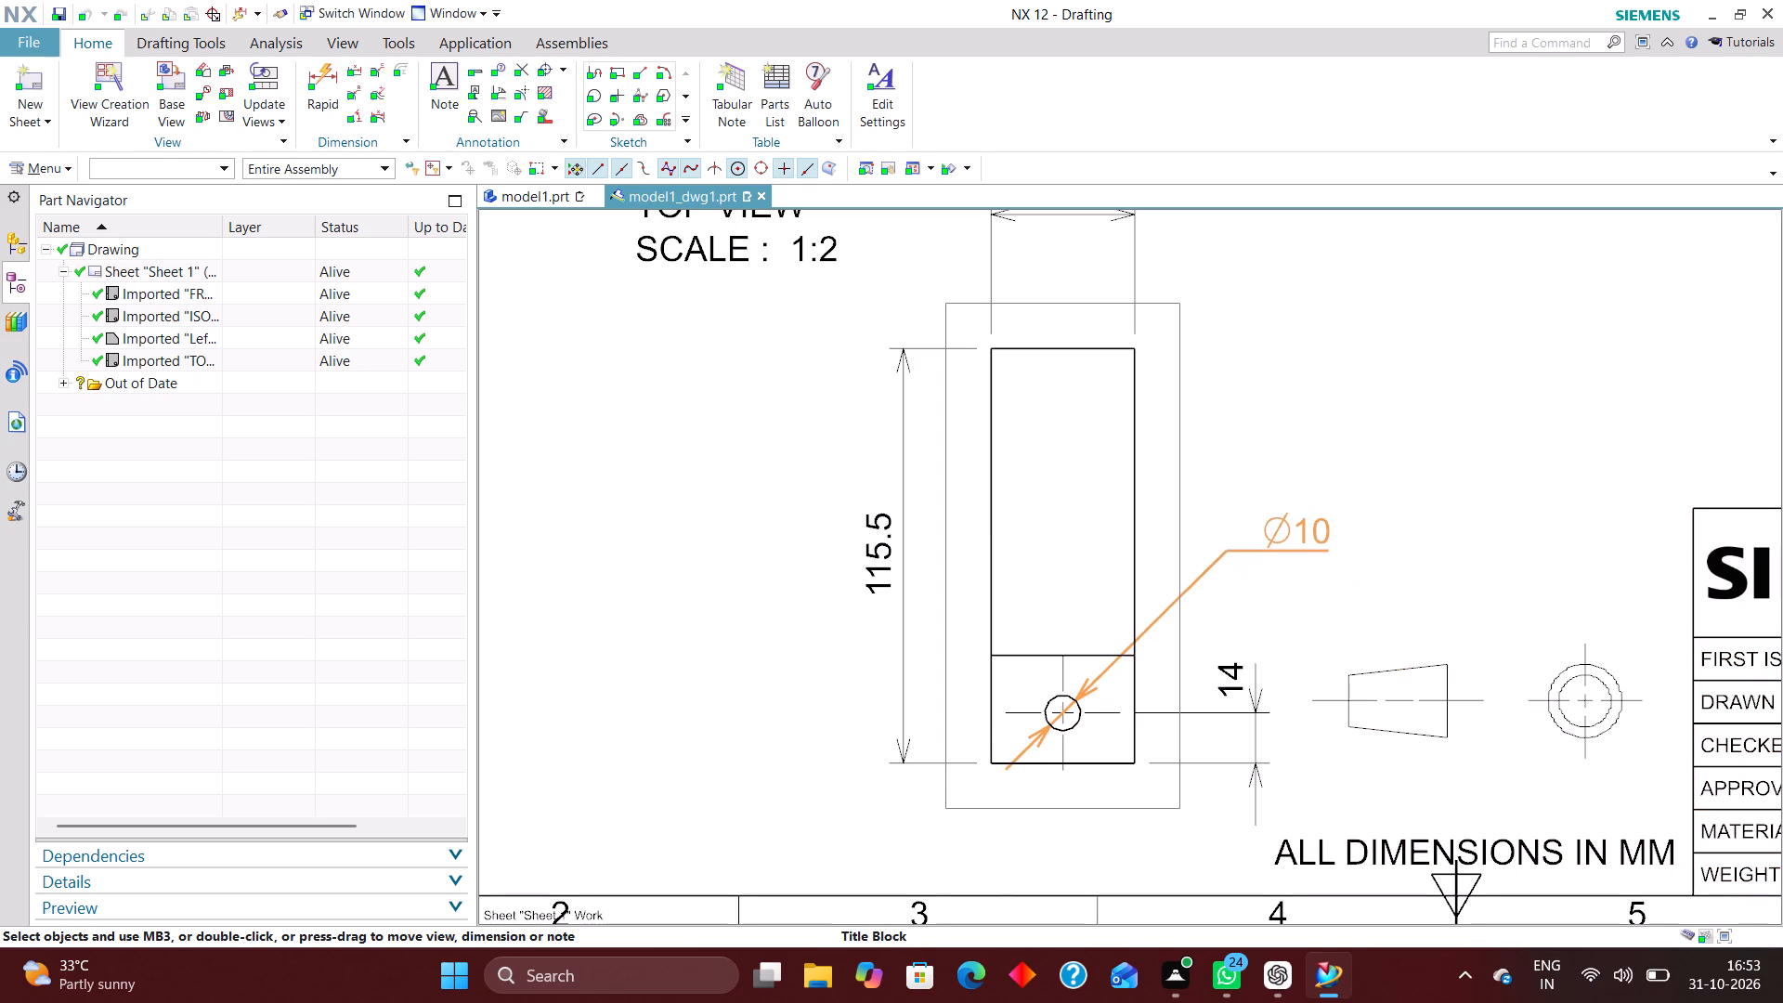
pyautogui.moveTo(1295, 530); pyautogui.dragTo(1295, 529)
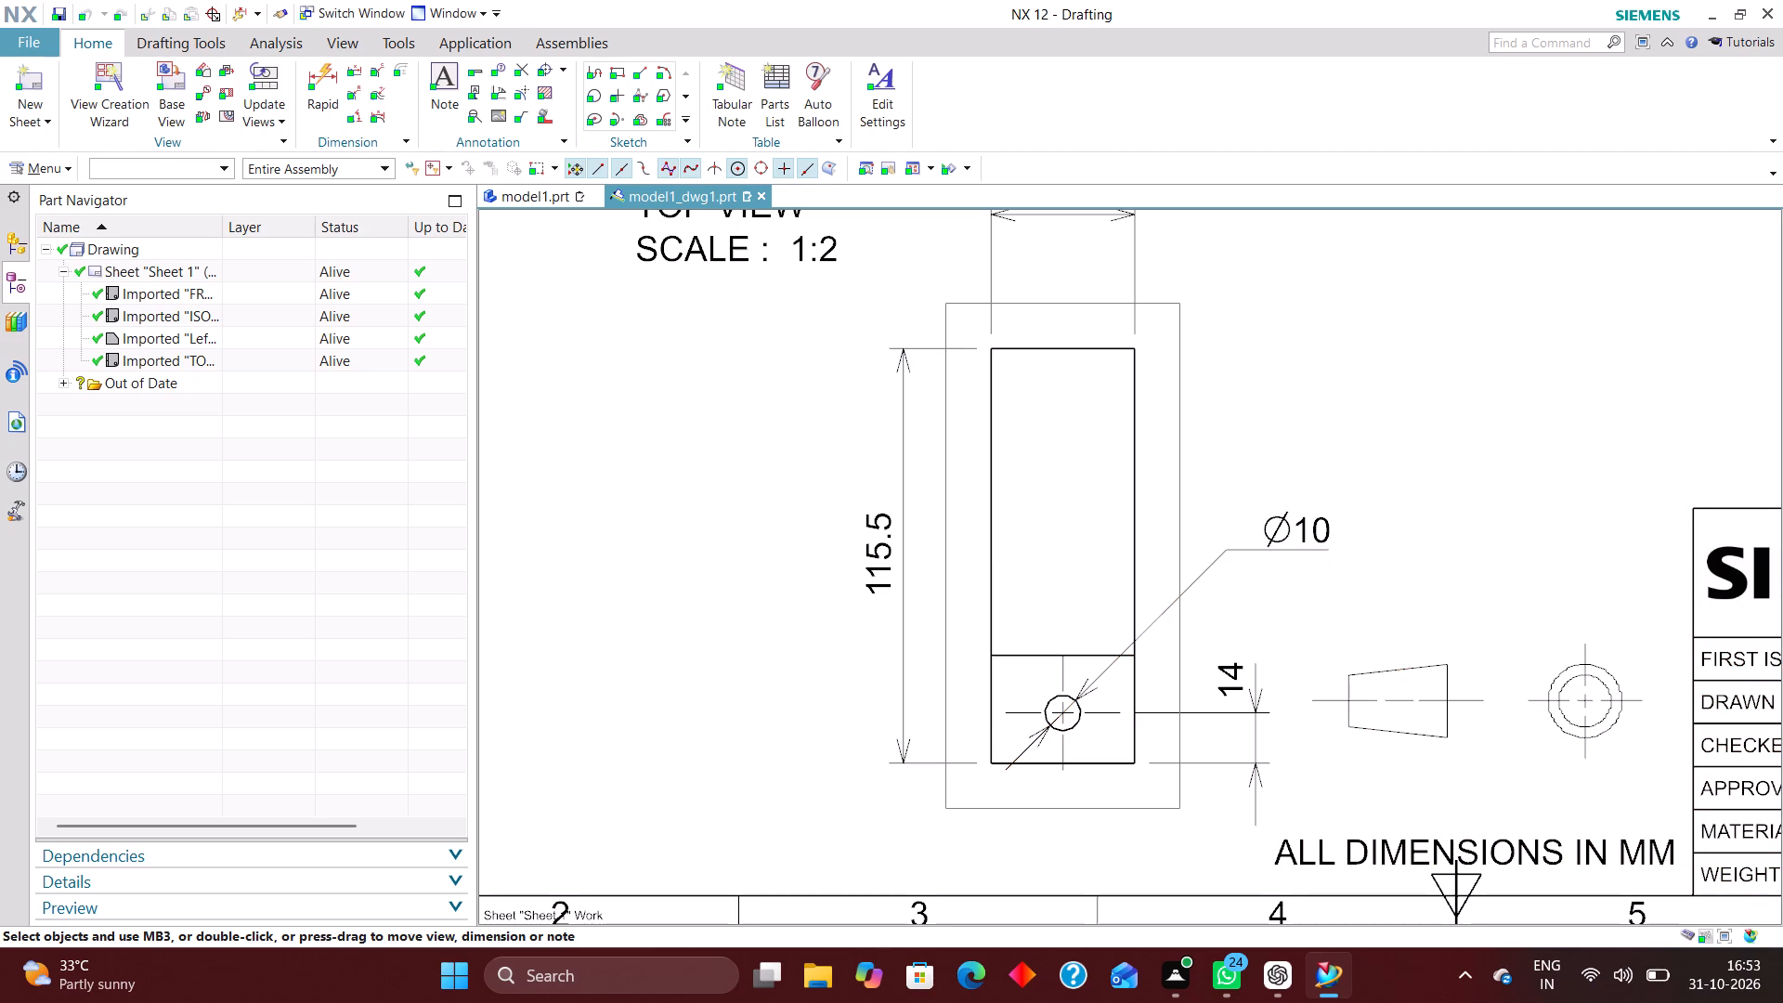
# Examine the whole sheet's layout and the spacing of the left view's dimensions near the projection symbol and title block.
pyautogui.scroll(-3, 1385, 416)
pyautogui.scroll(3, 1162, 502)
pyautogui.scroll(-2, 1113, 568)
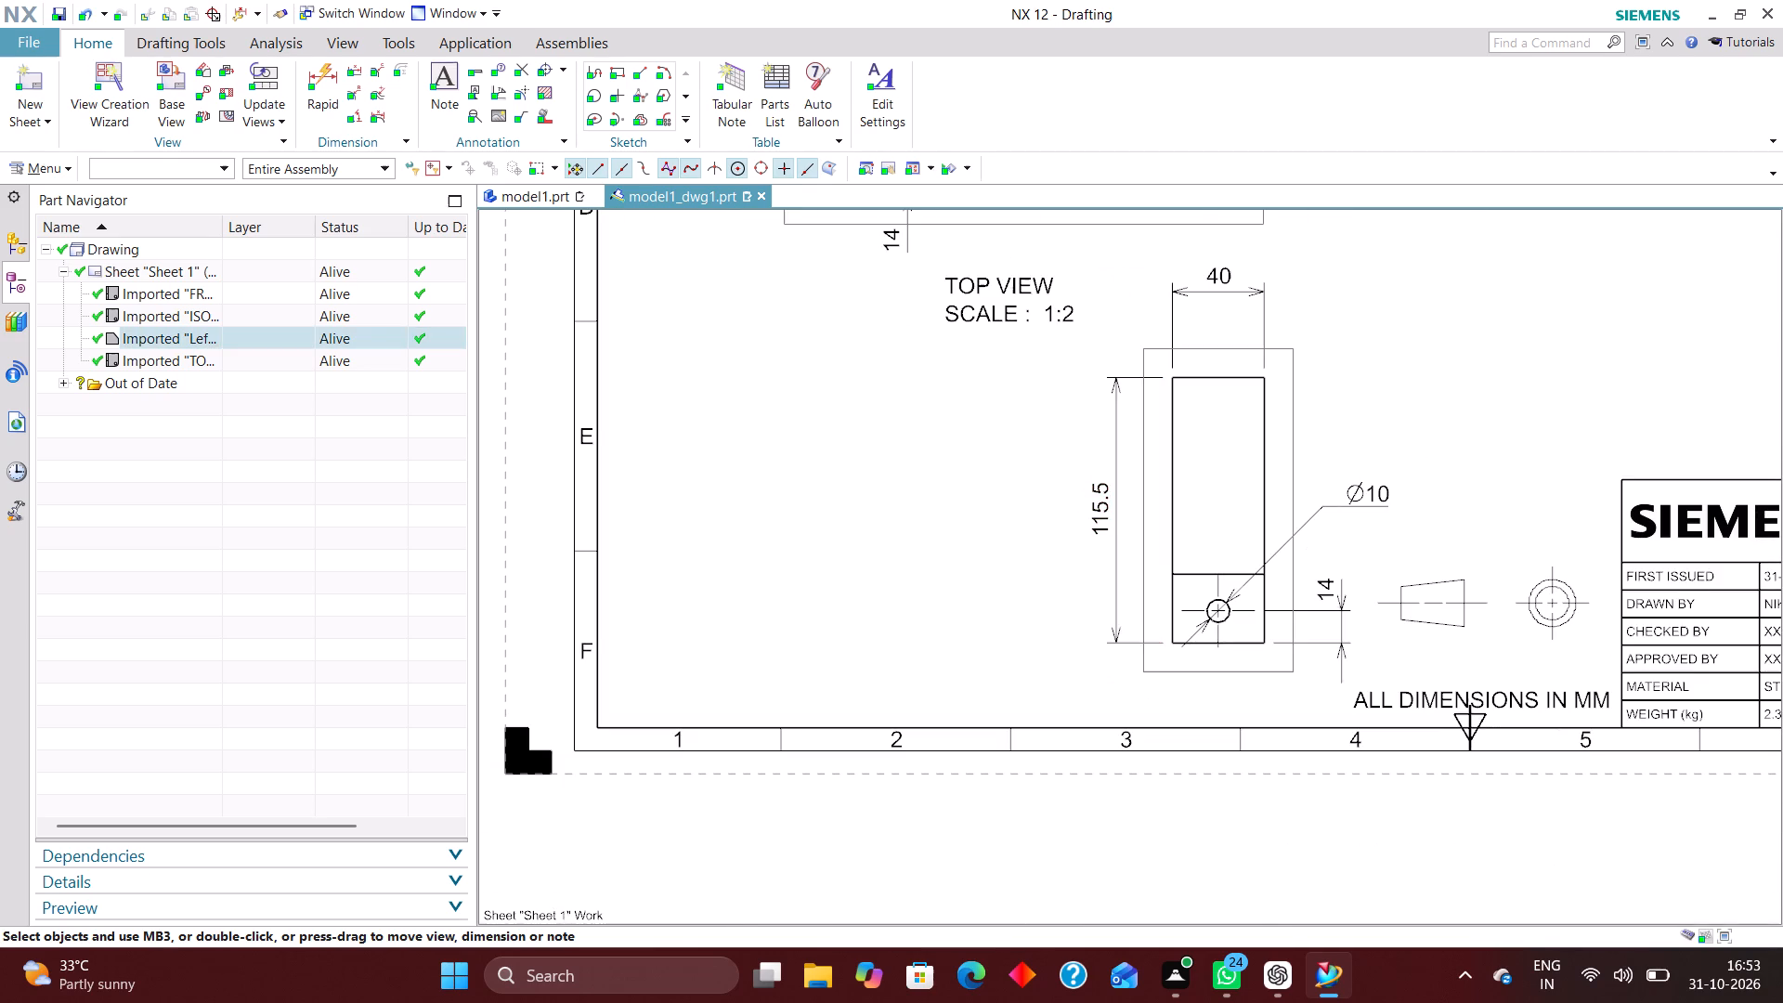
pyautogui.scroll(-2, 1063, 587)
pyautogui.scroll(3, 1362, 506)
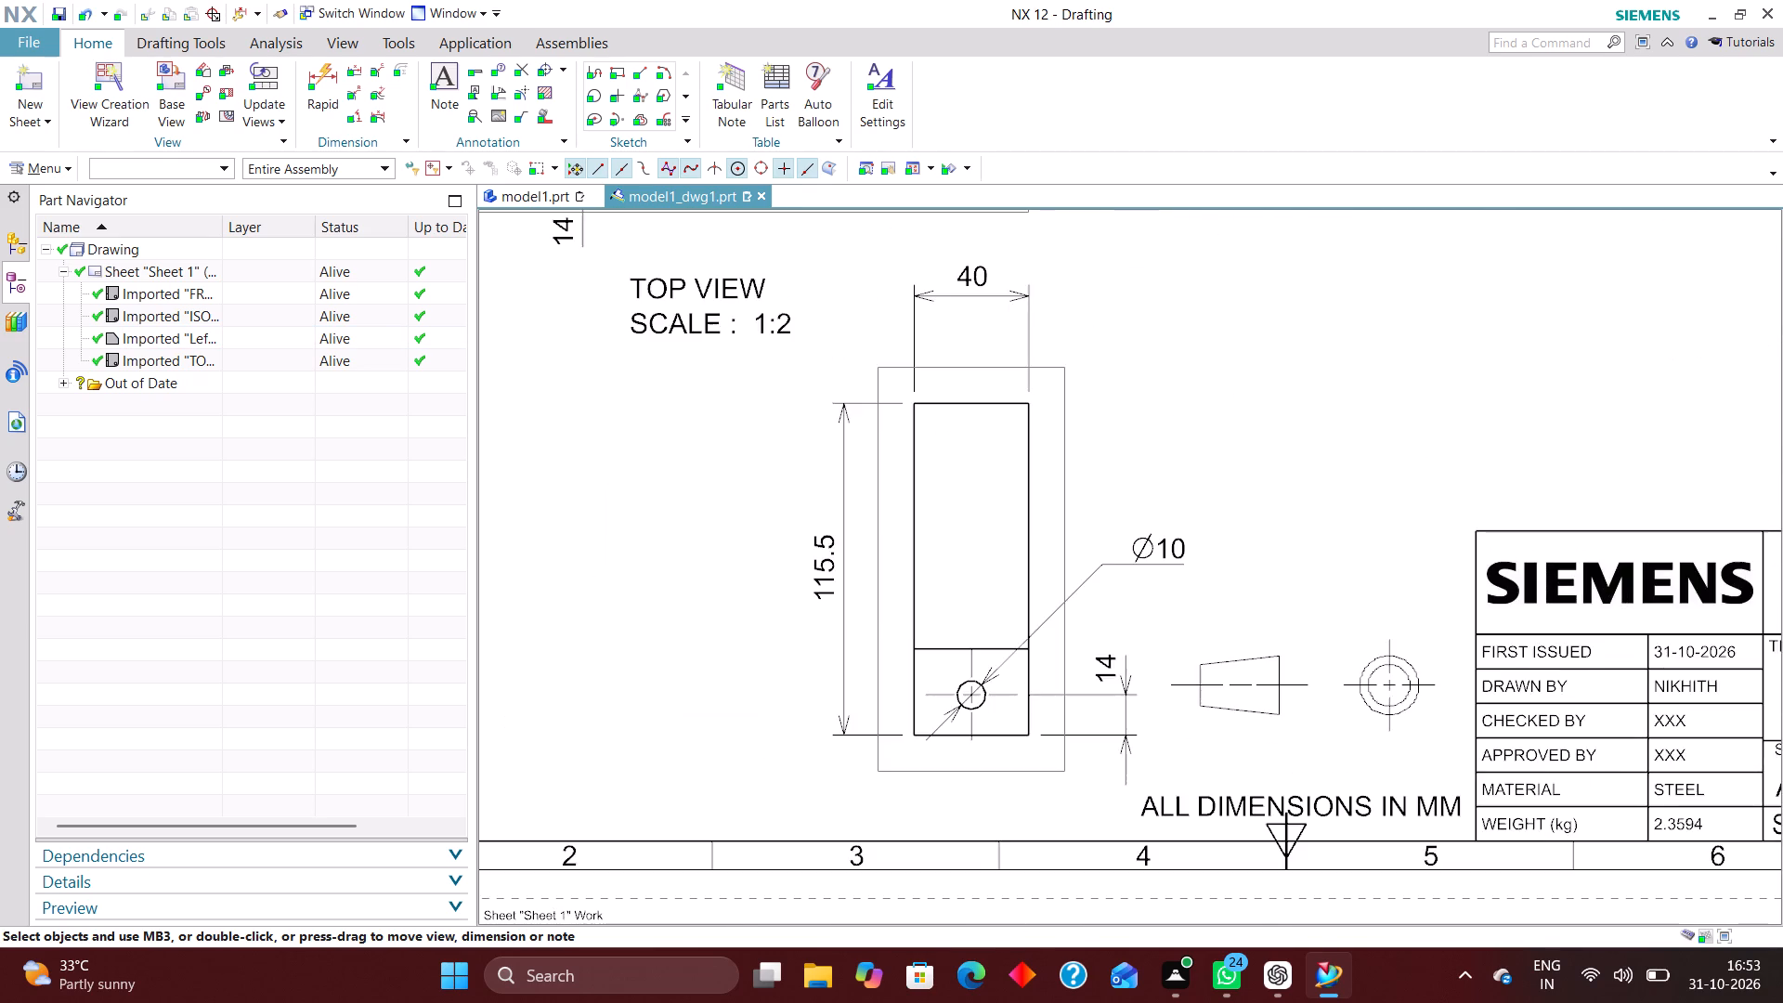
pyautogui.scroll(-4, 1215, 568)
pyautogui.scroll(2, 1307, 504)
pyautogui.scroll(-3, 1198, 529)
pyautogui.scroll(2, 1251, 489)
pyautogui.moveTo(1272, 491); pyautogui.dragTo(1224, 529, button='right')
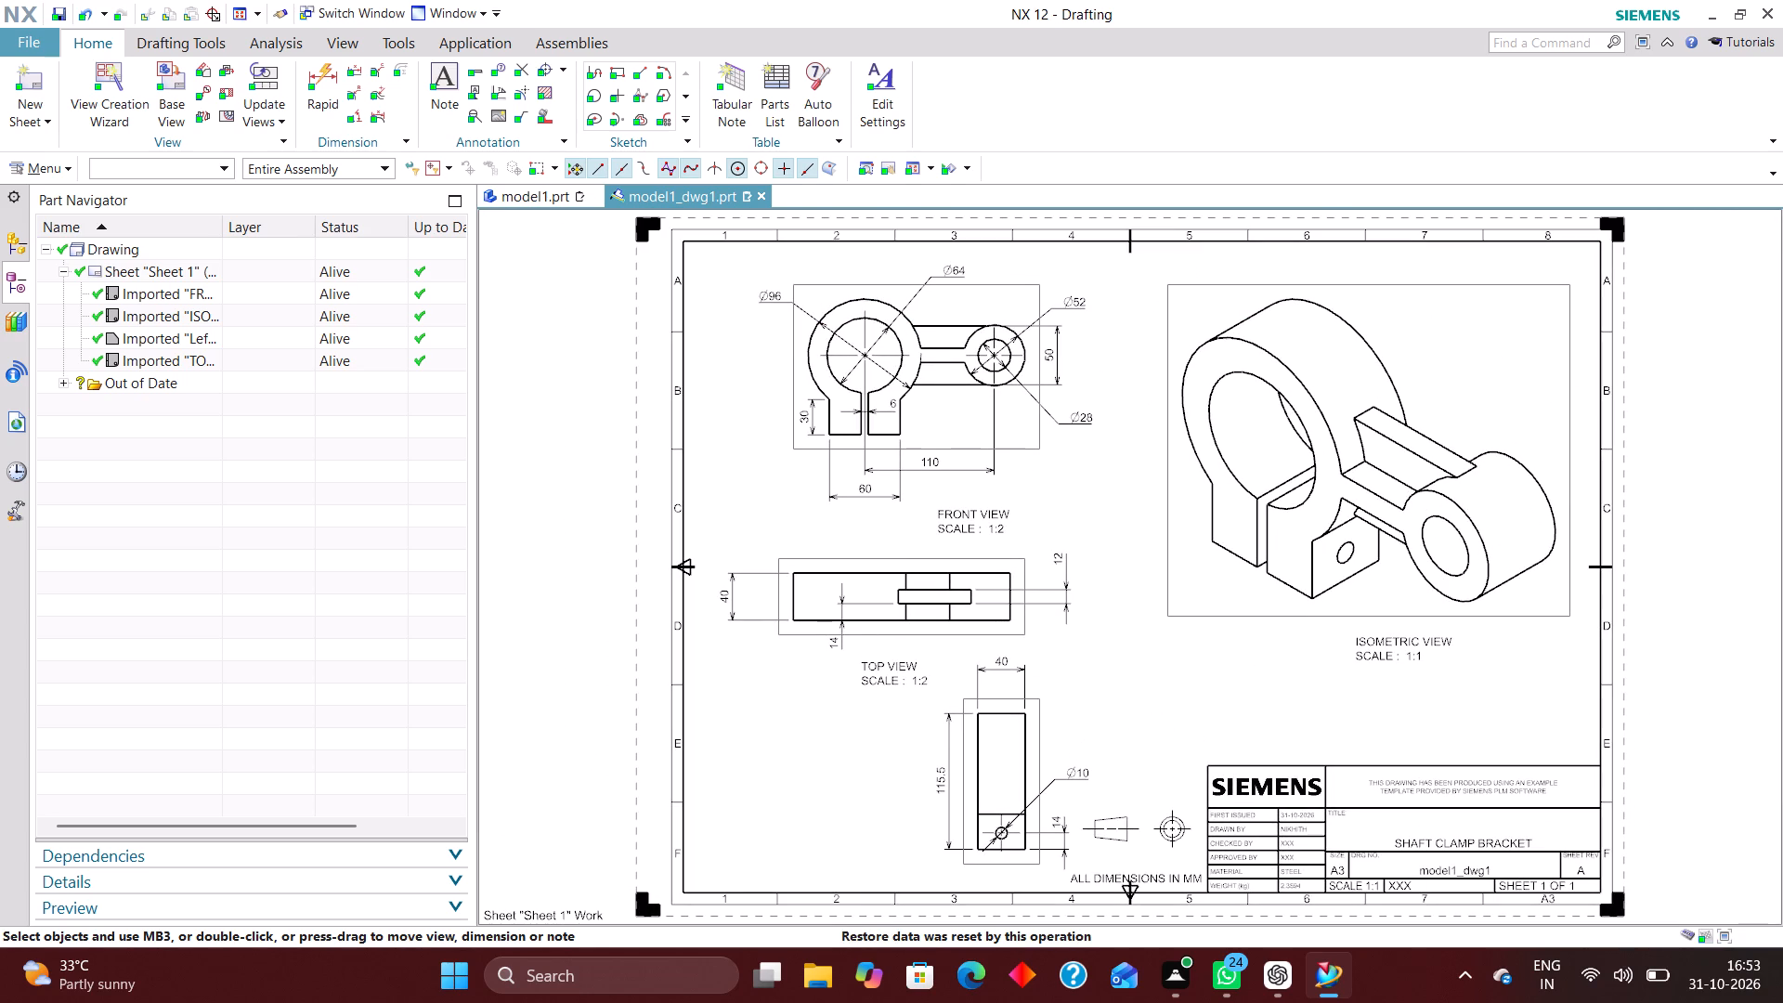
pyautogui.scroll(-2, 1032, 596)
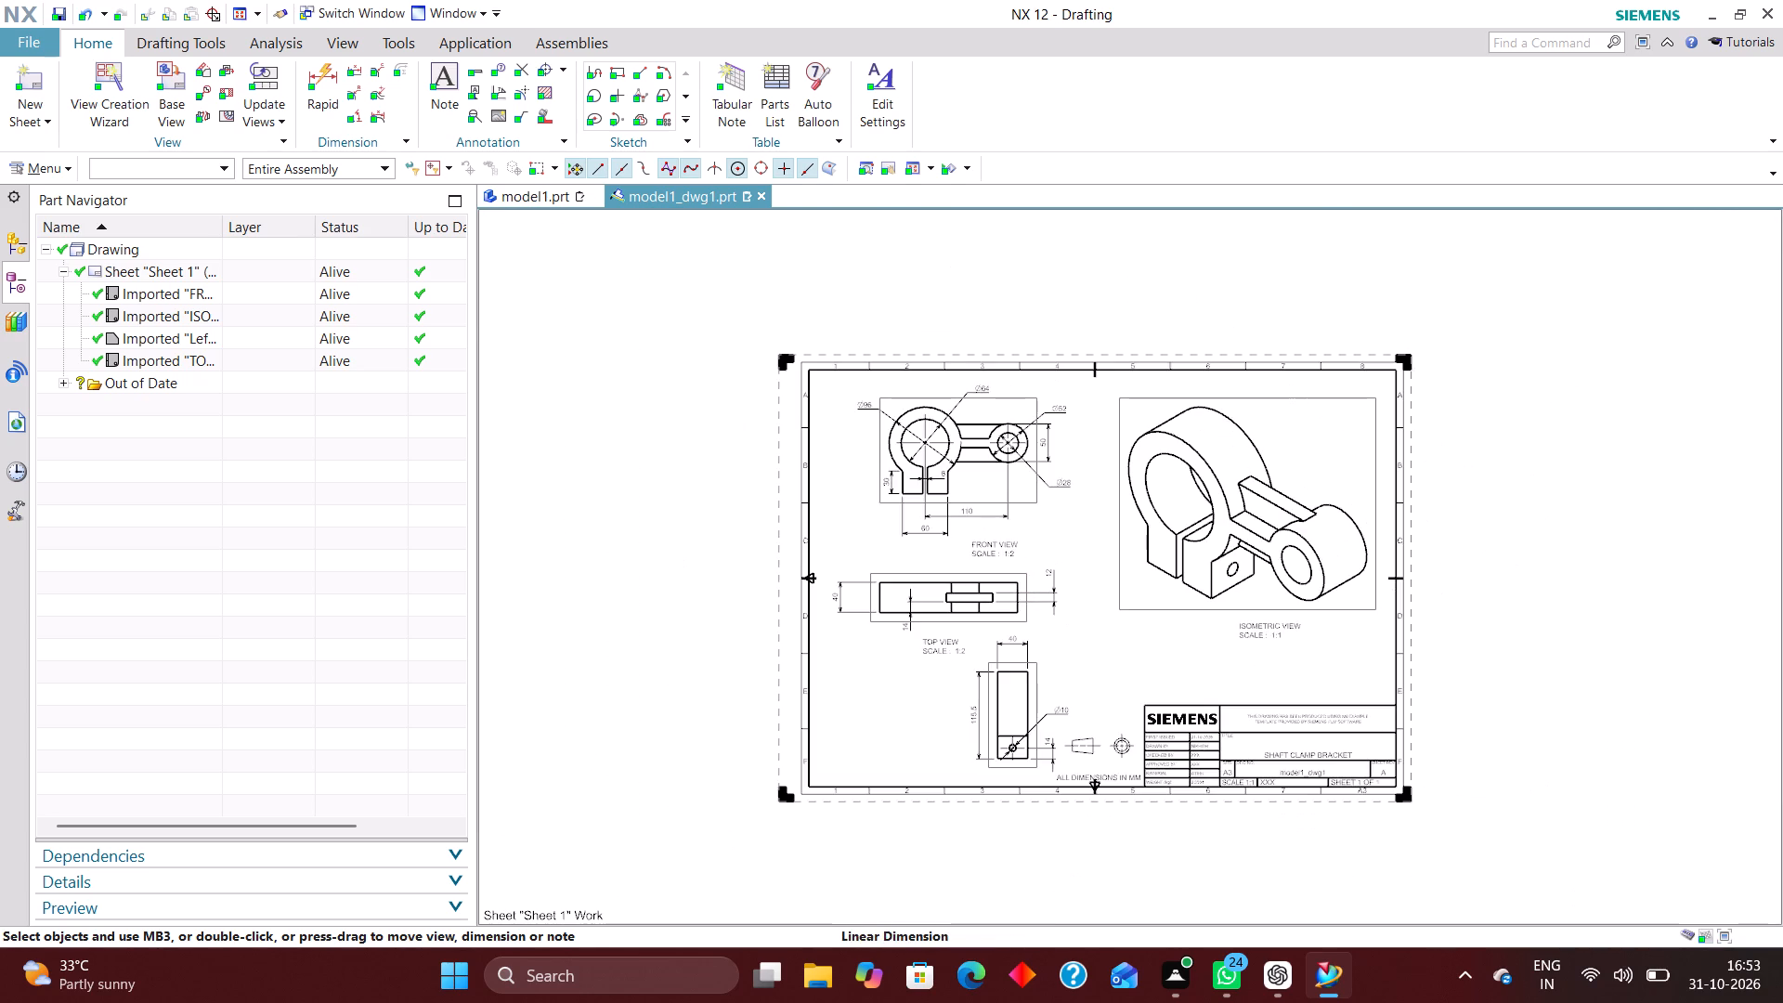
pyautogui.scroll(4, 1042, 758)
pyautogui.scroll(-2, 1106, 597)
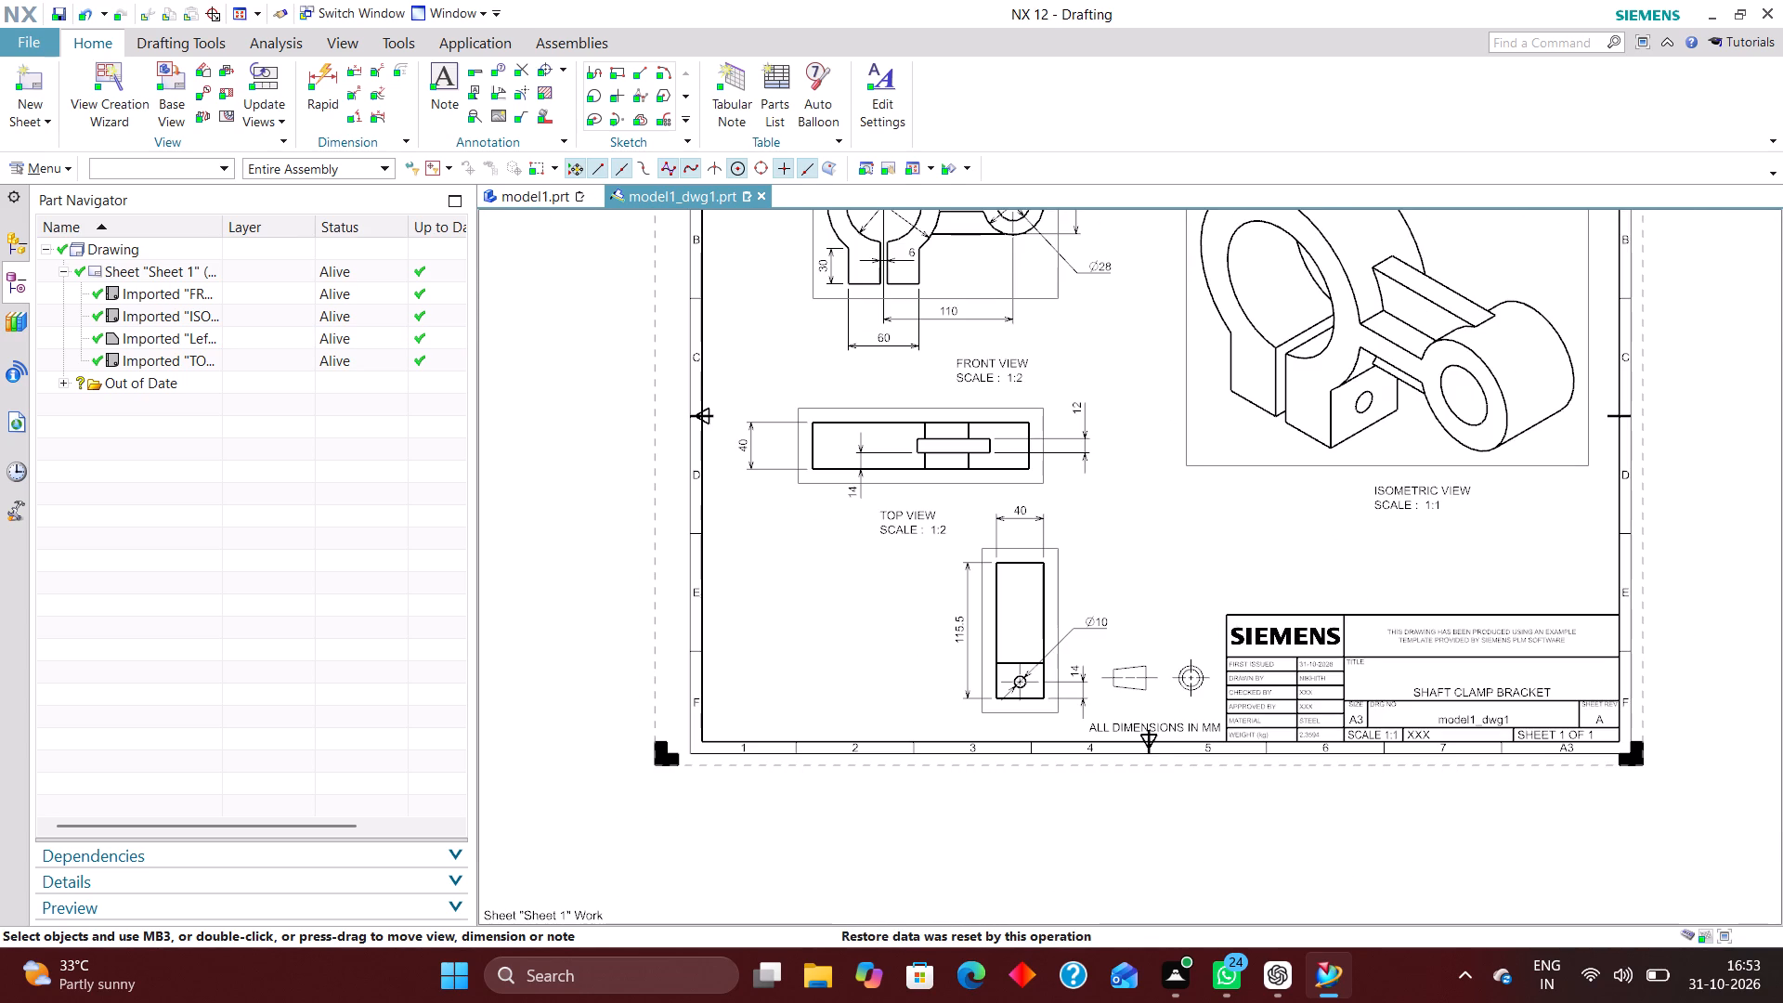
pyautogui.scroll(-1, 1130, 581)
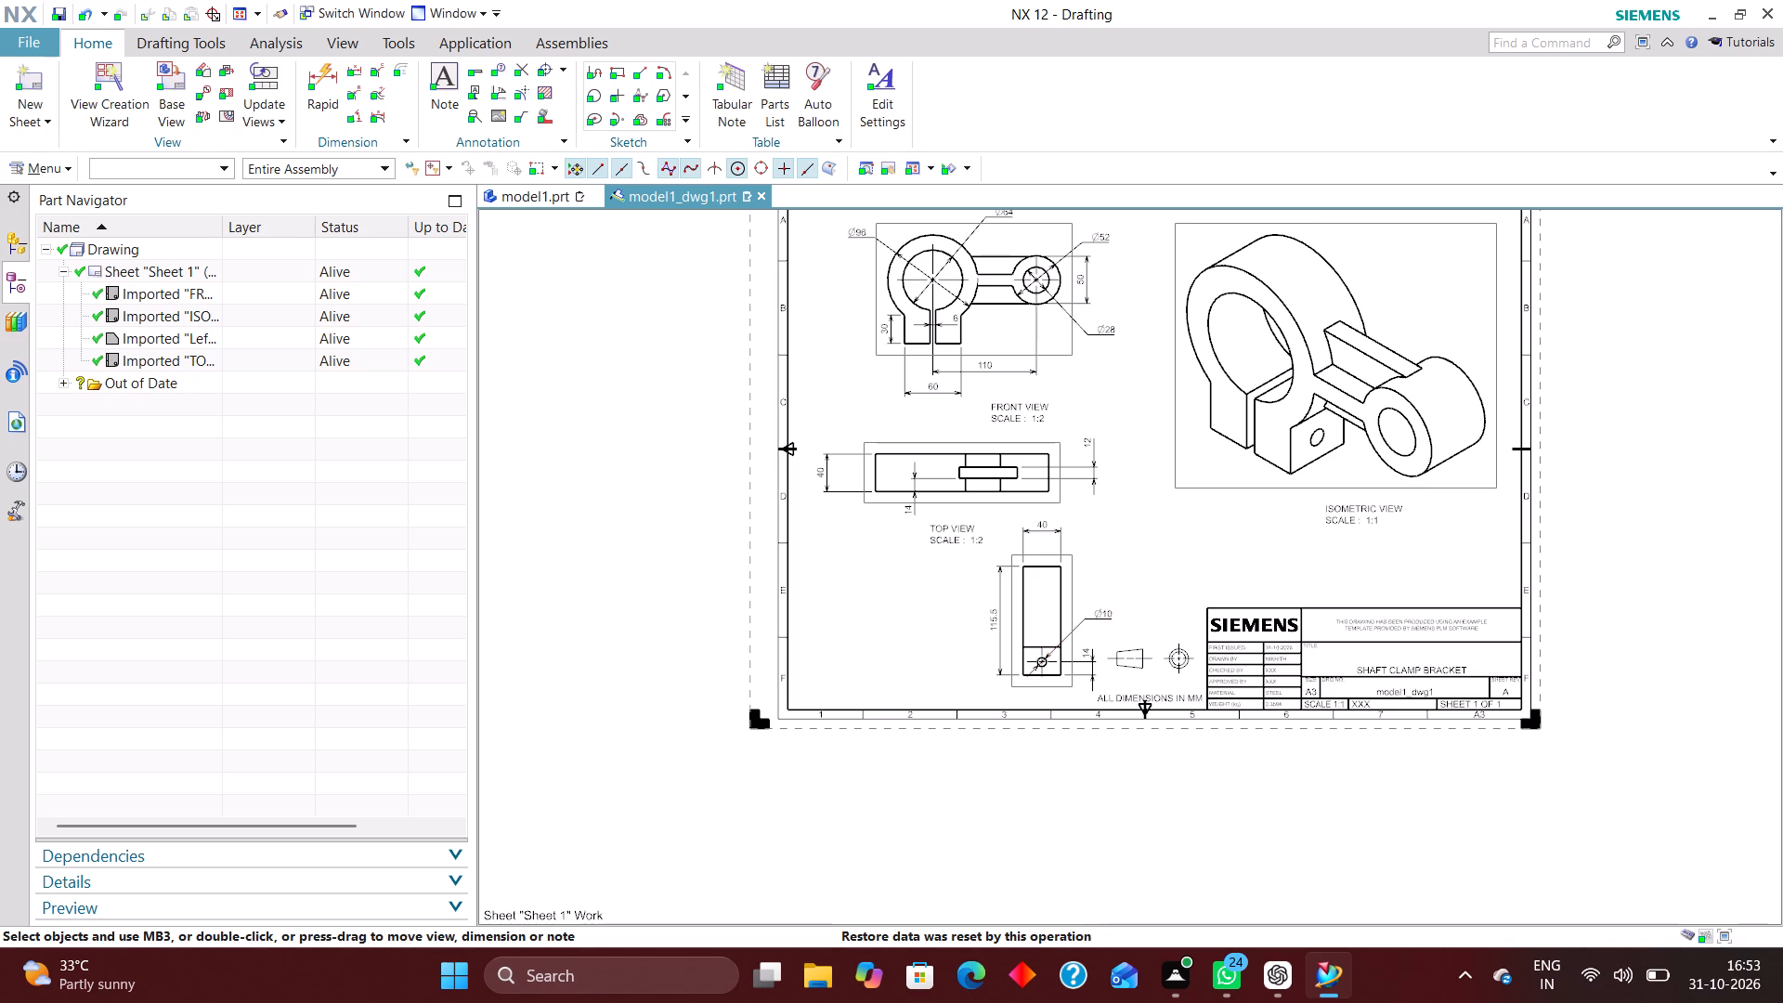
pyautogui.scroll(3, 1131, 589)
pyautogui.scroll(-2, 1156, 527)
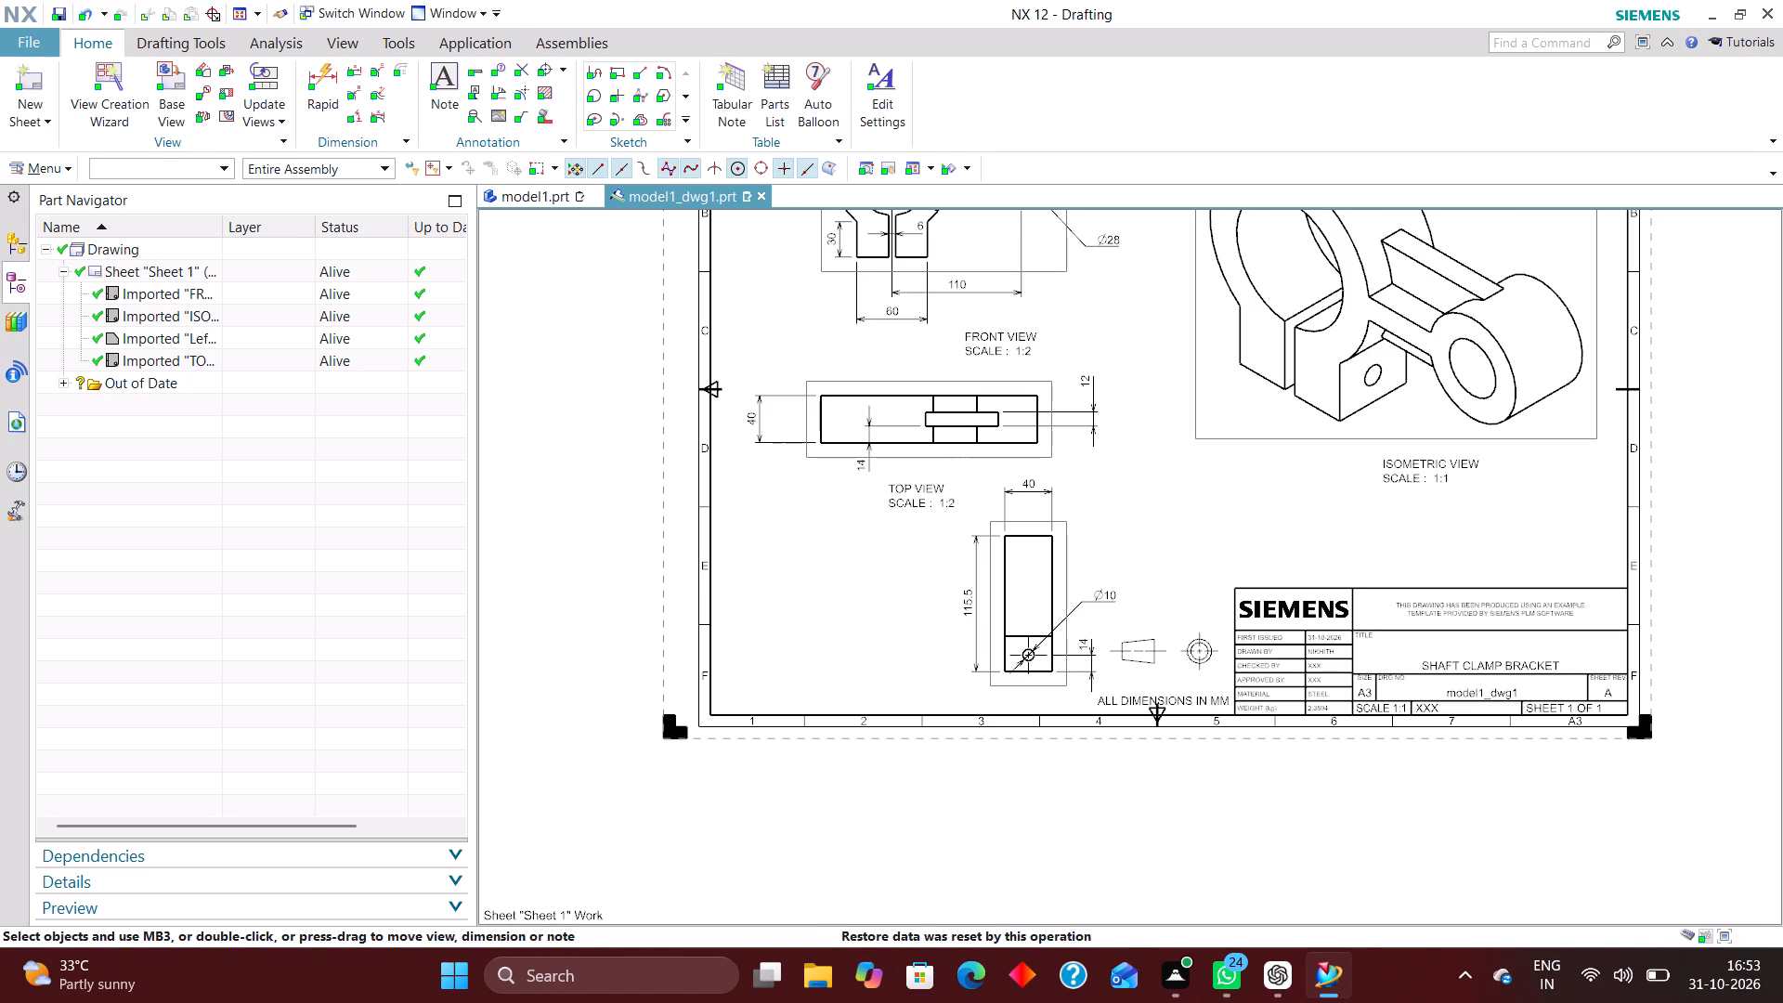
pyautogui.scroll(2, 1185, 546)
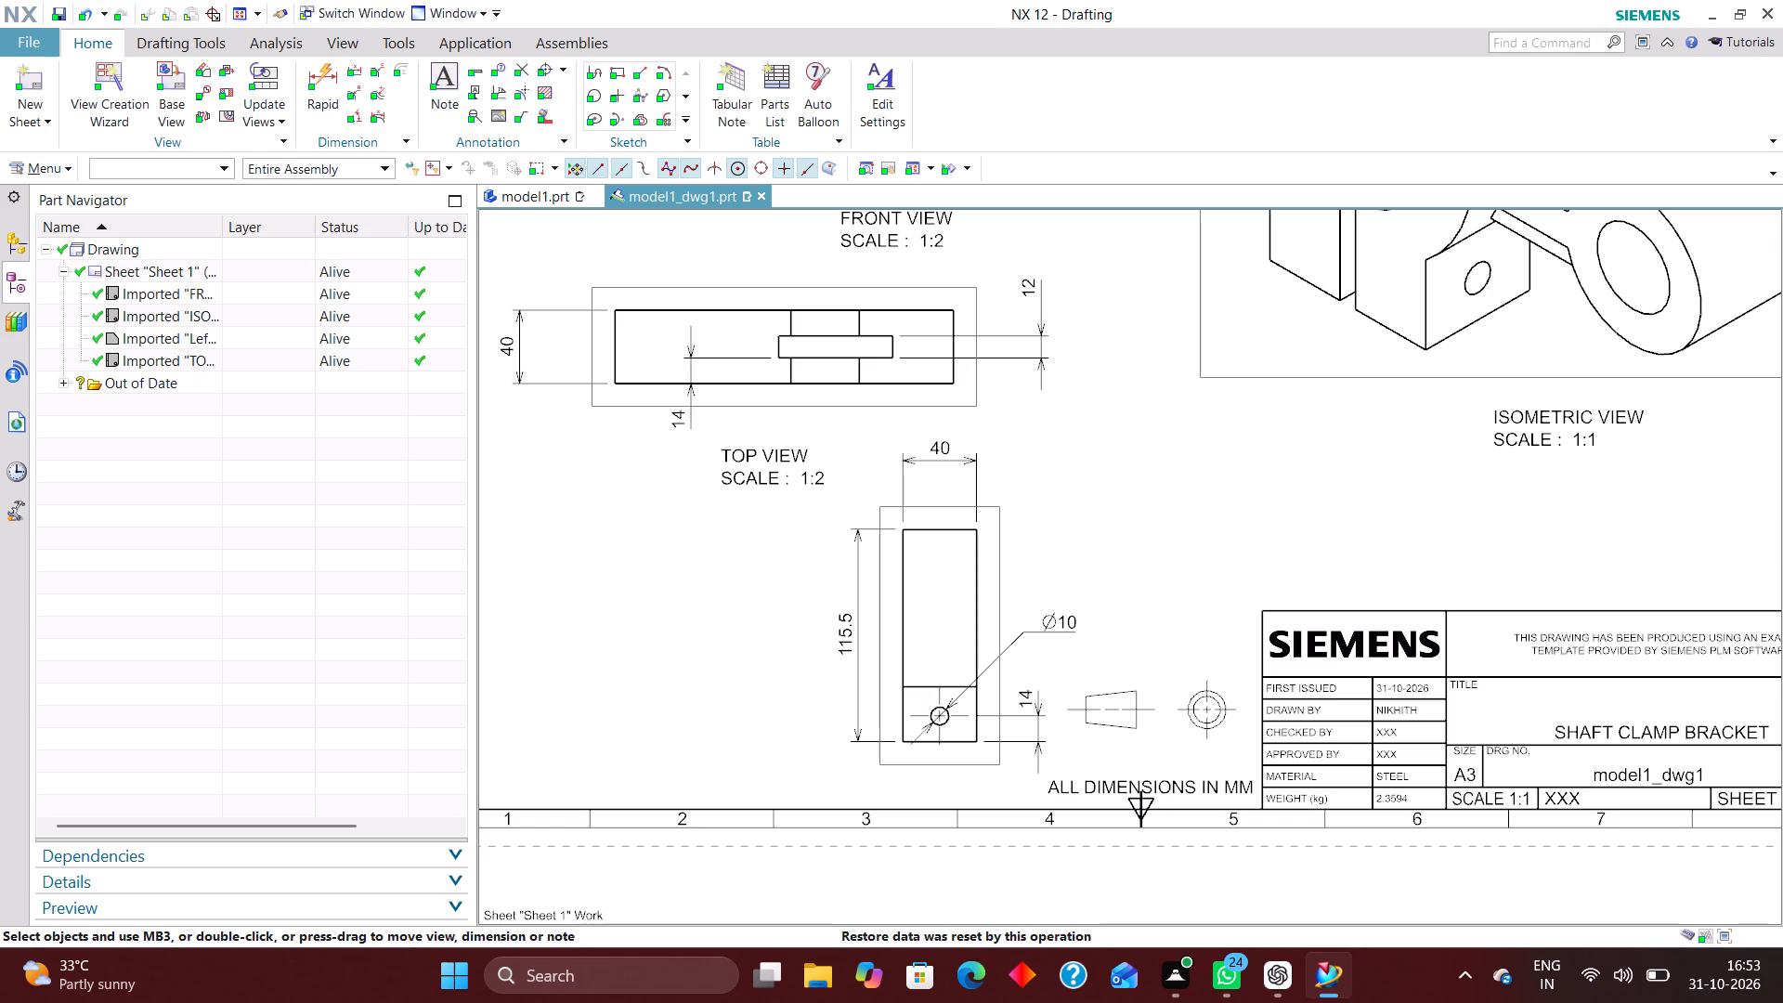
# Move the left view's hole-height text below its bottom extension line and shift the overall height dimension farther left from the outline.
pyautogui.scroll(-3, 810, 550)
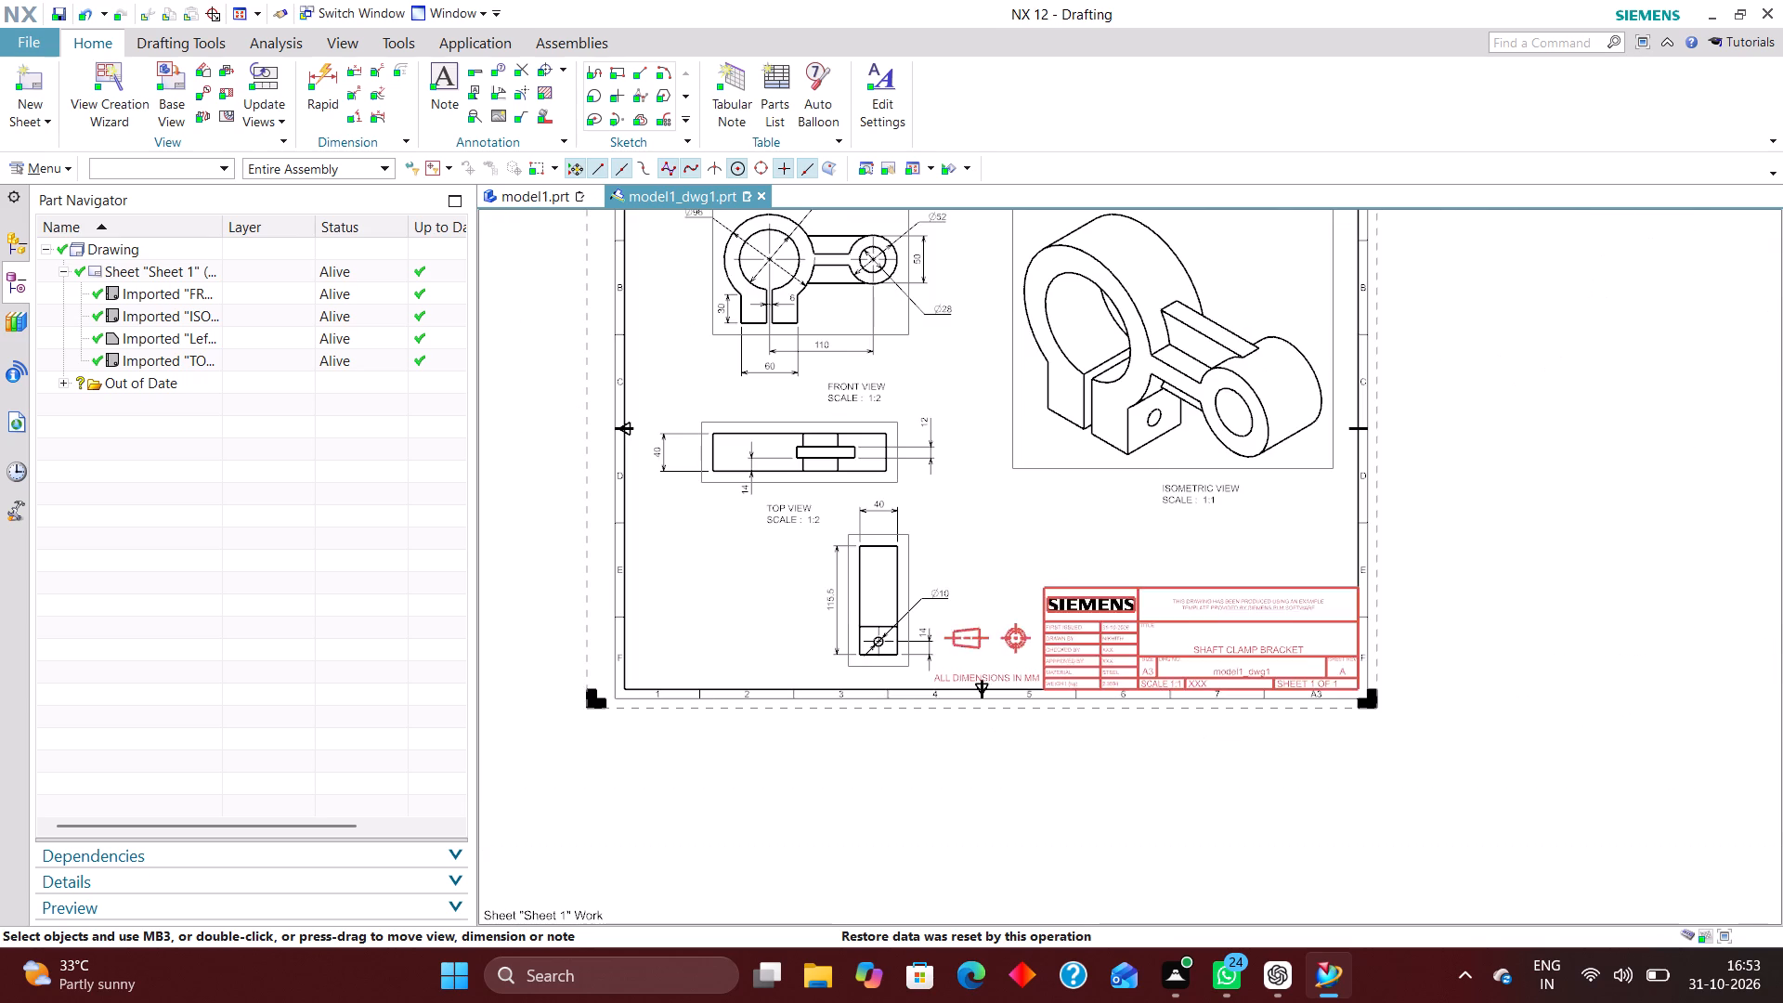
pyautogui.scroll(3, 882, 629)
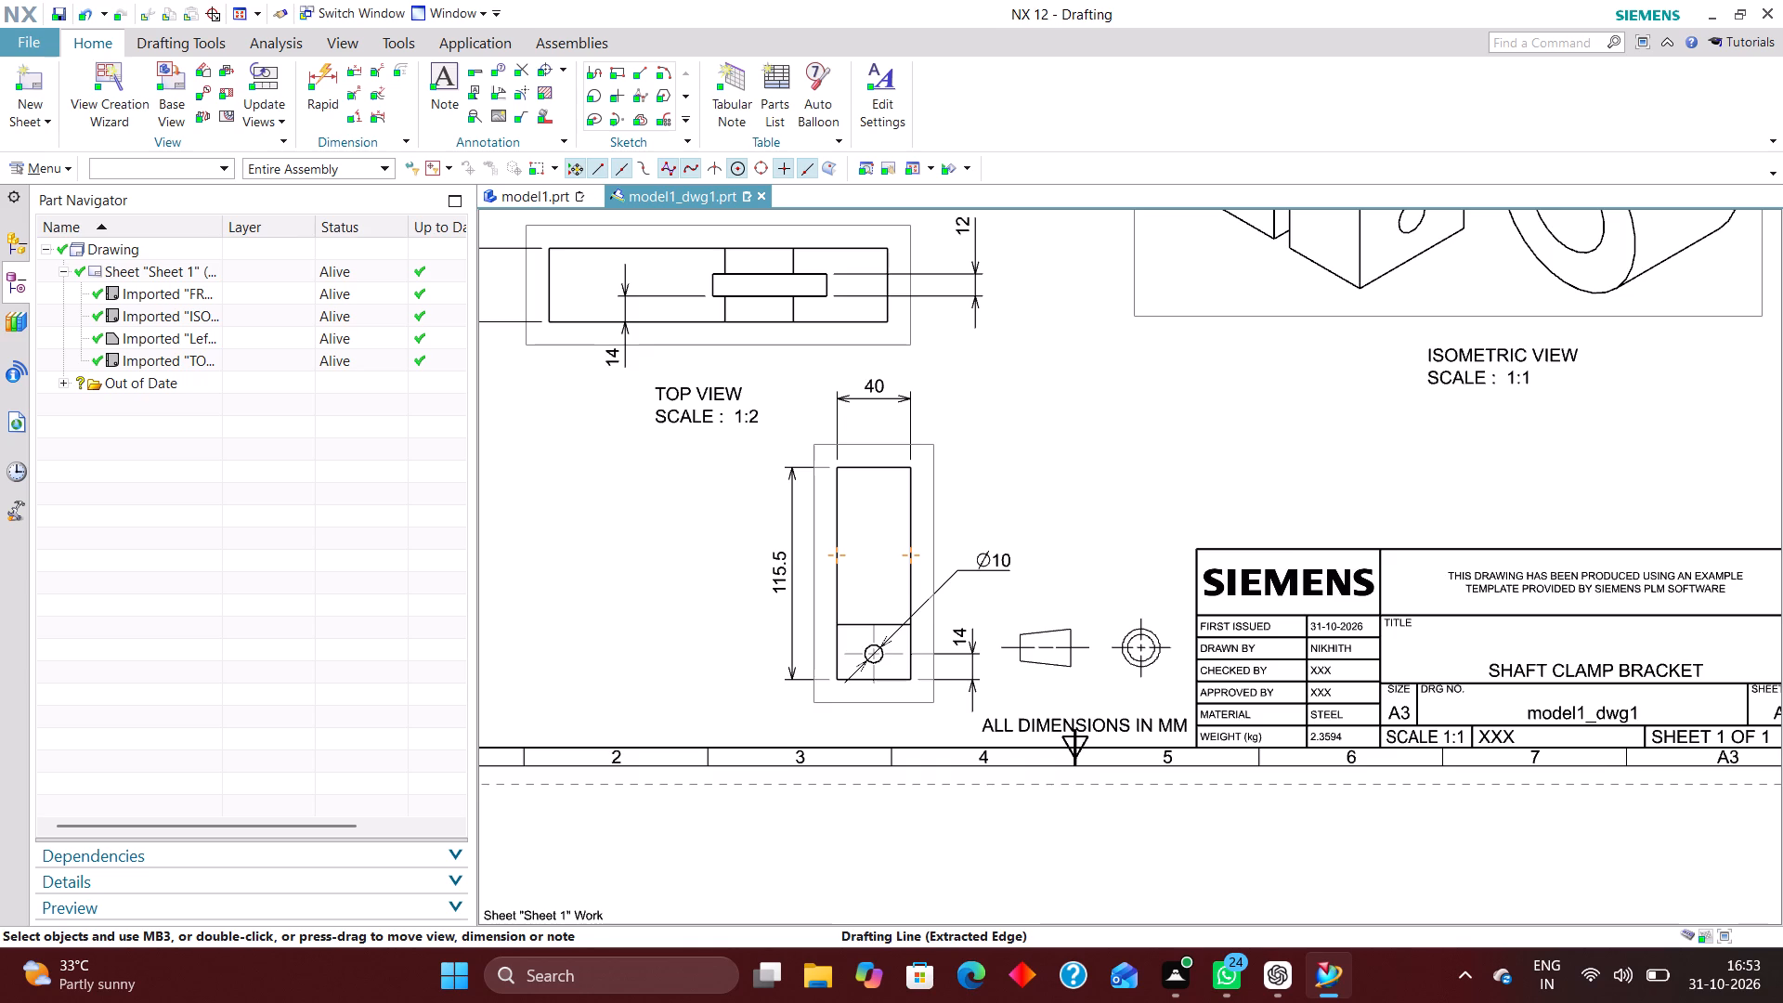
pyautogui.scroll(2, 829, 661)
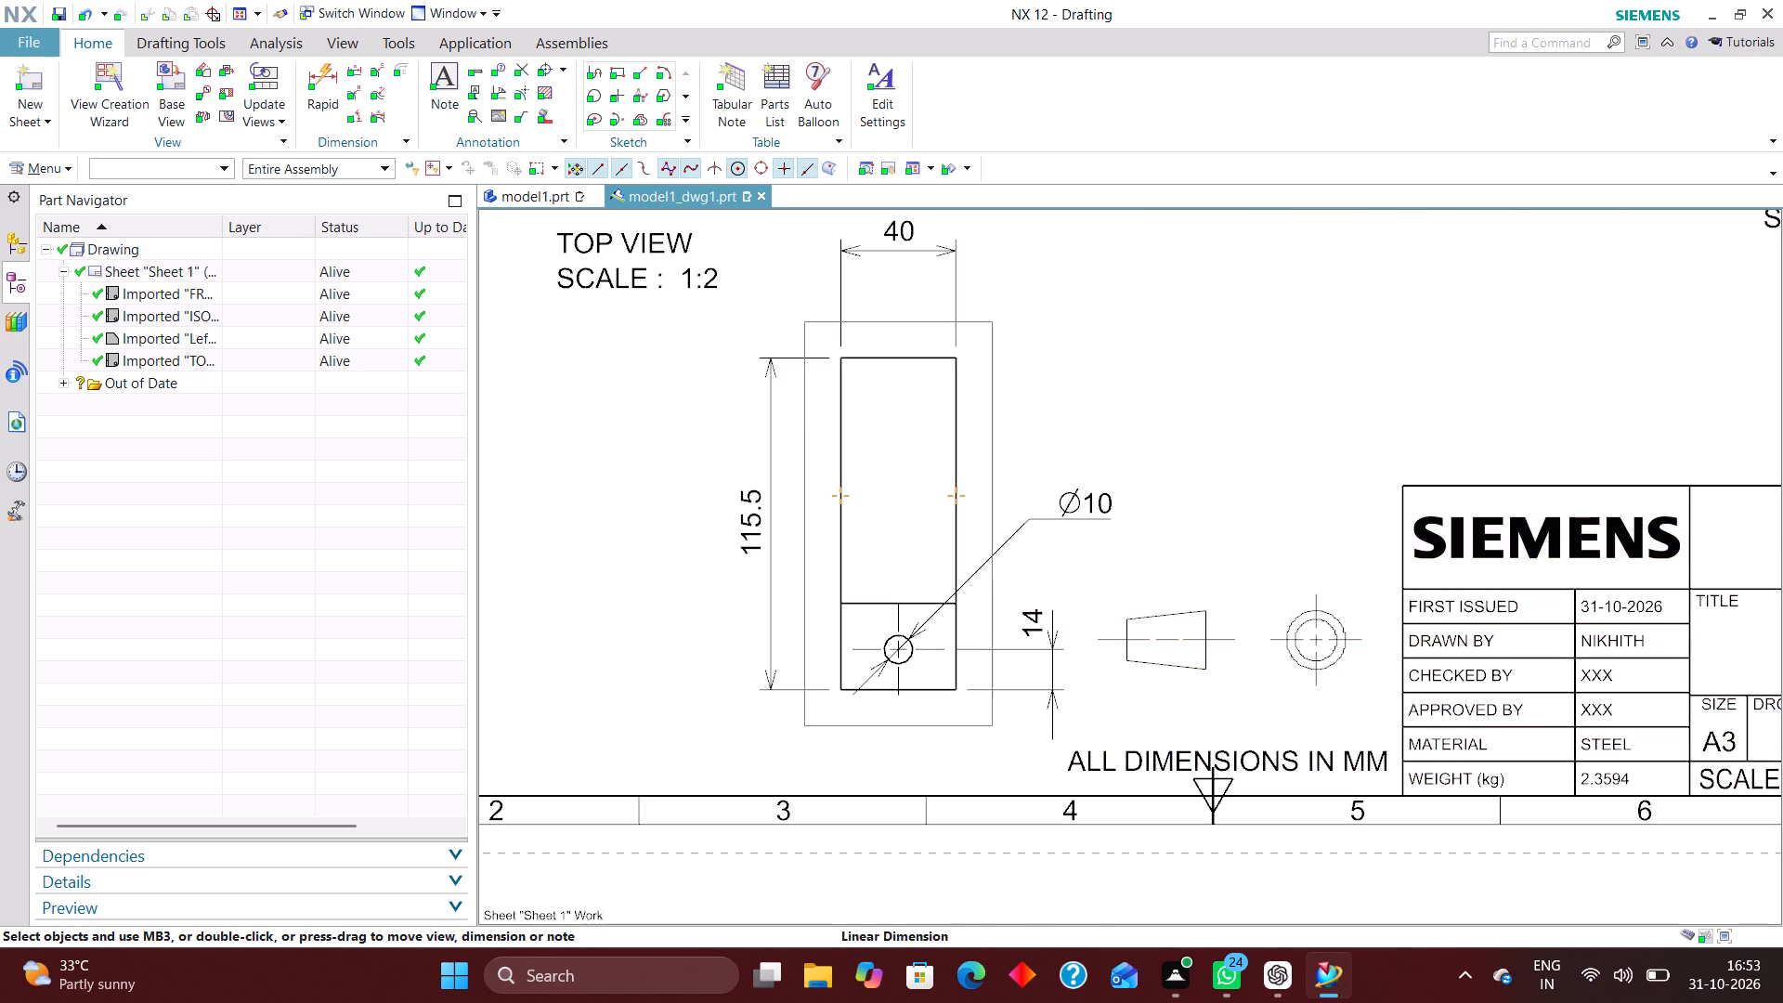
pyautogui.moveTo(1023, 622); pyautogui.dragTo(1017, 710)
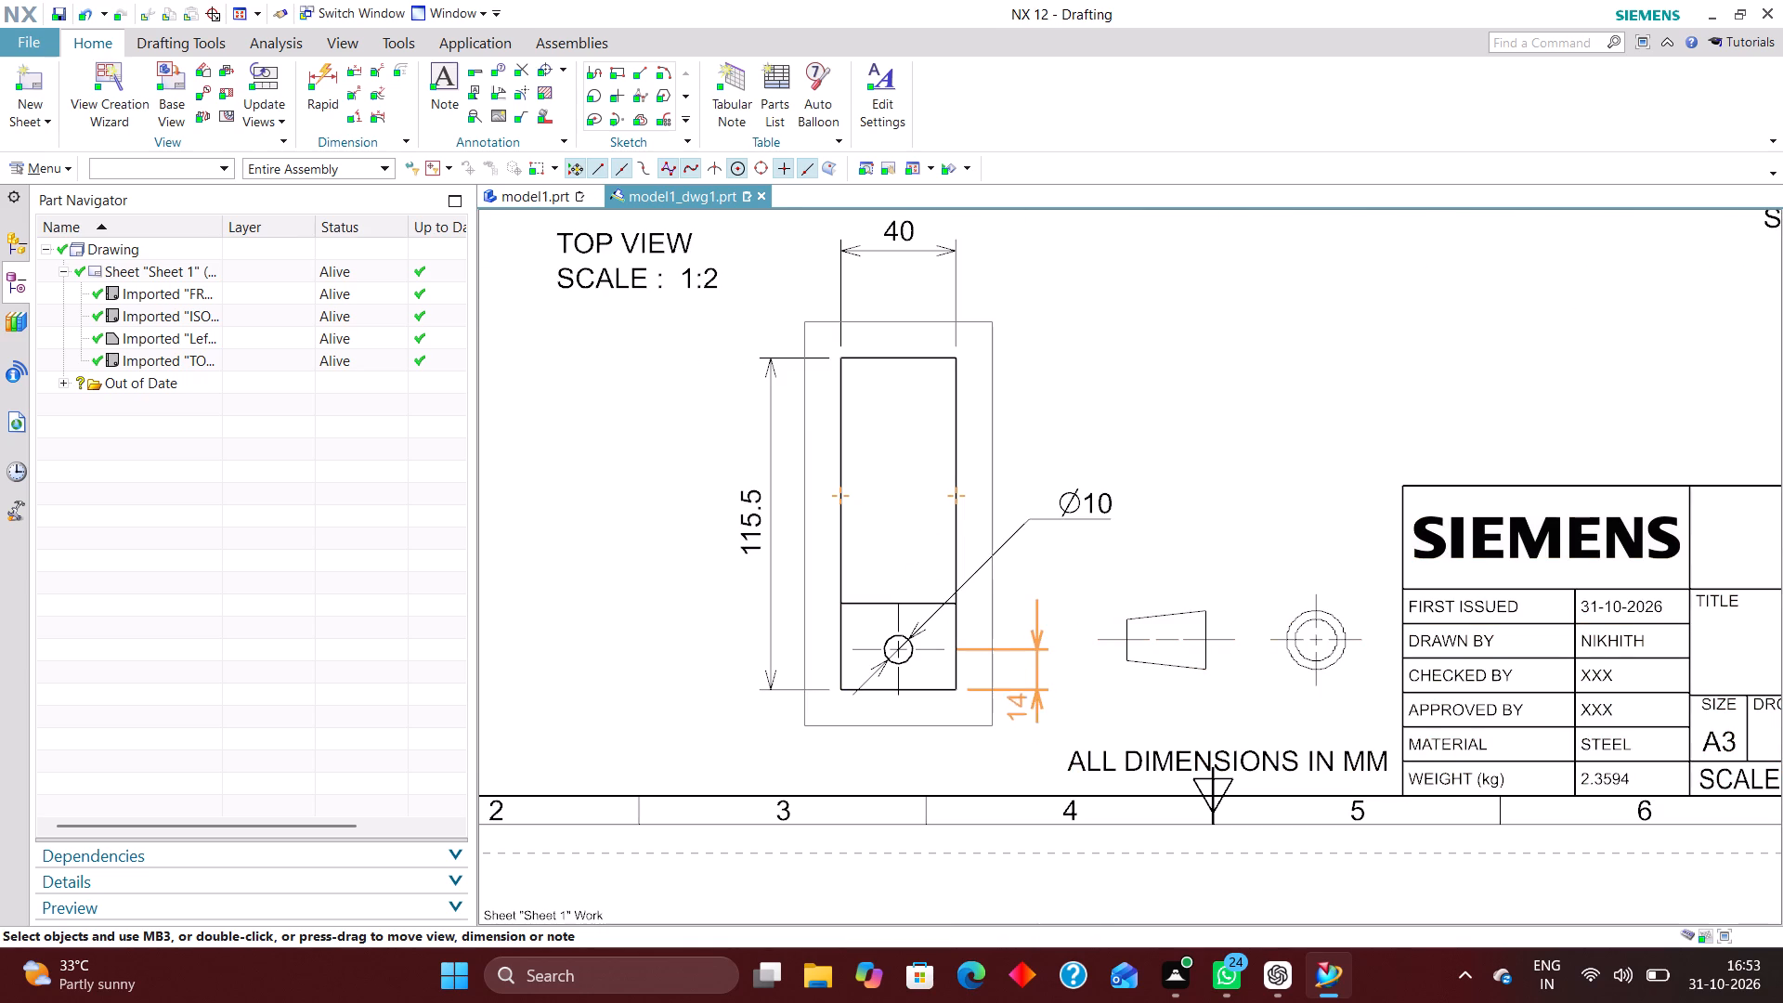
pyautogui.moveTo(1017, 710); pyautogui.dragTo(1021, 728)
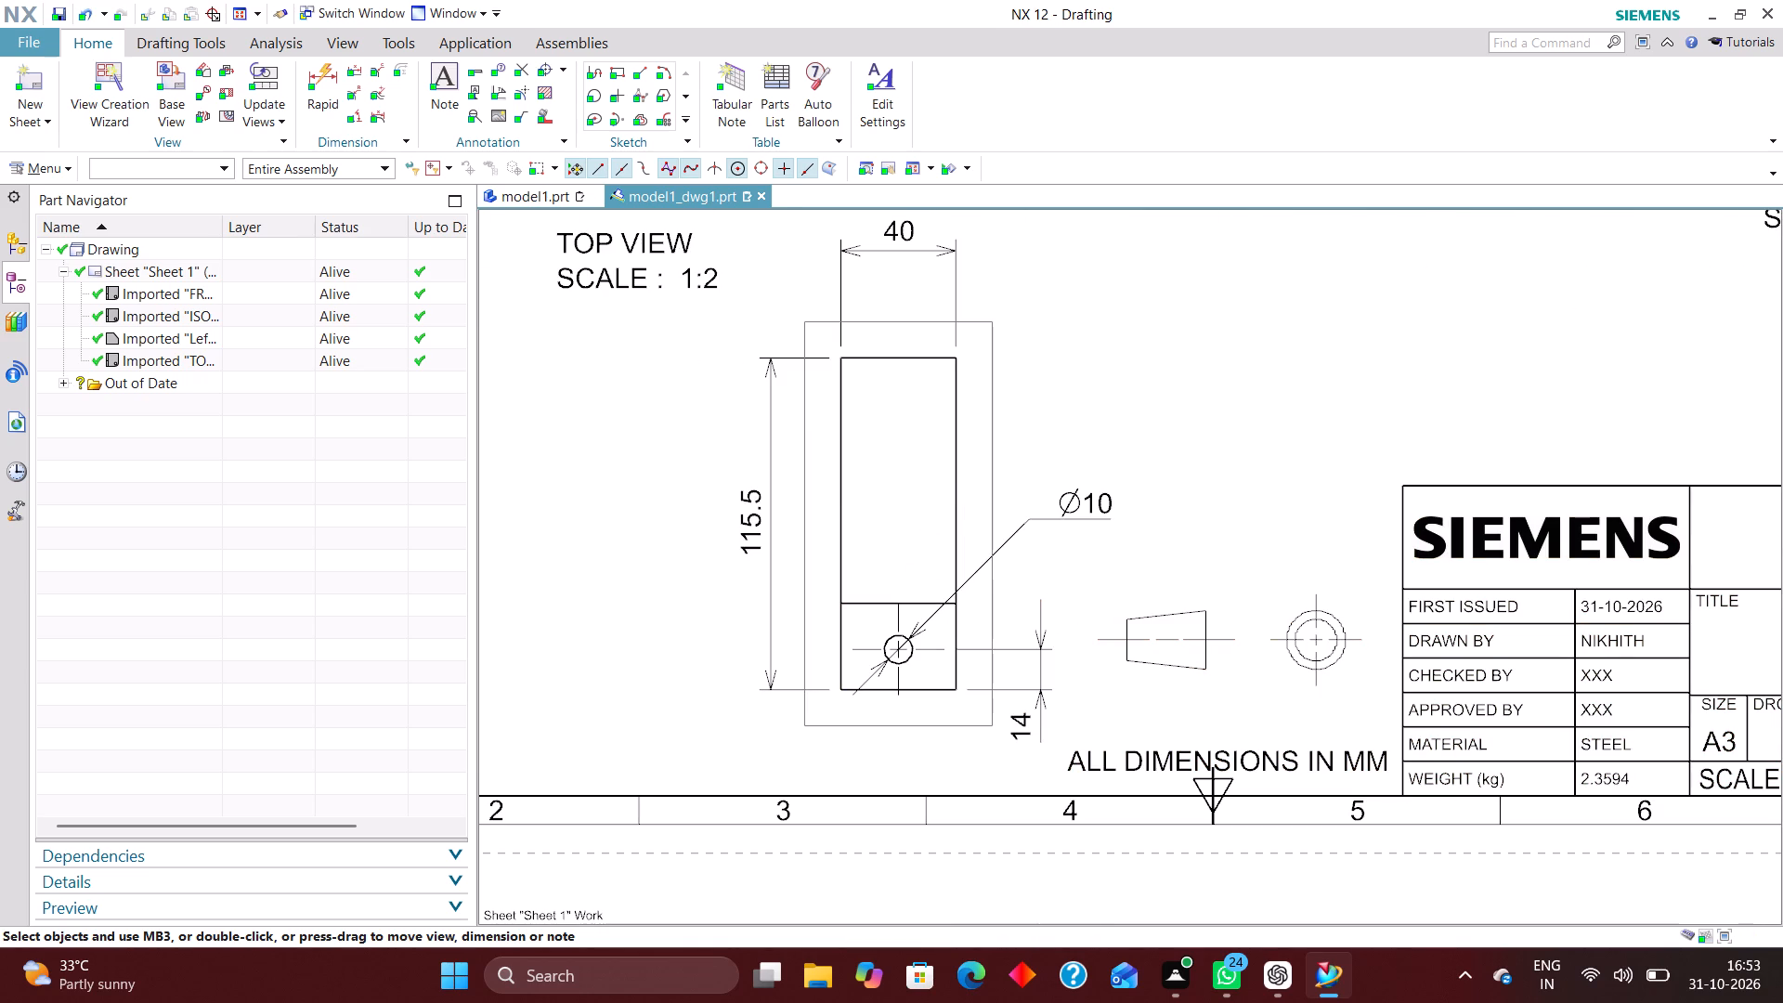
pyautogui.moveTo(744, 528); pyautogui.dragTo(720, 522)
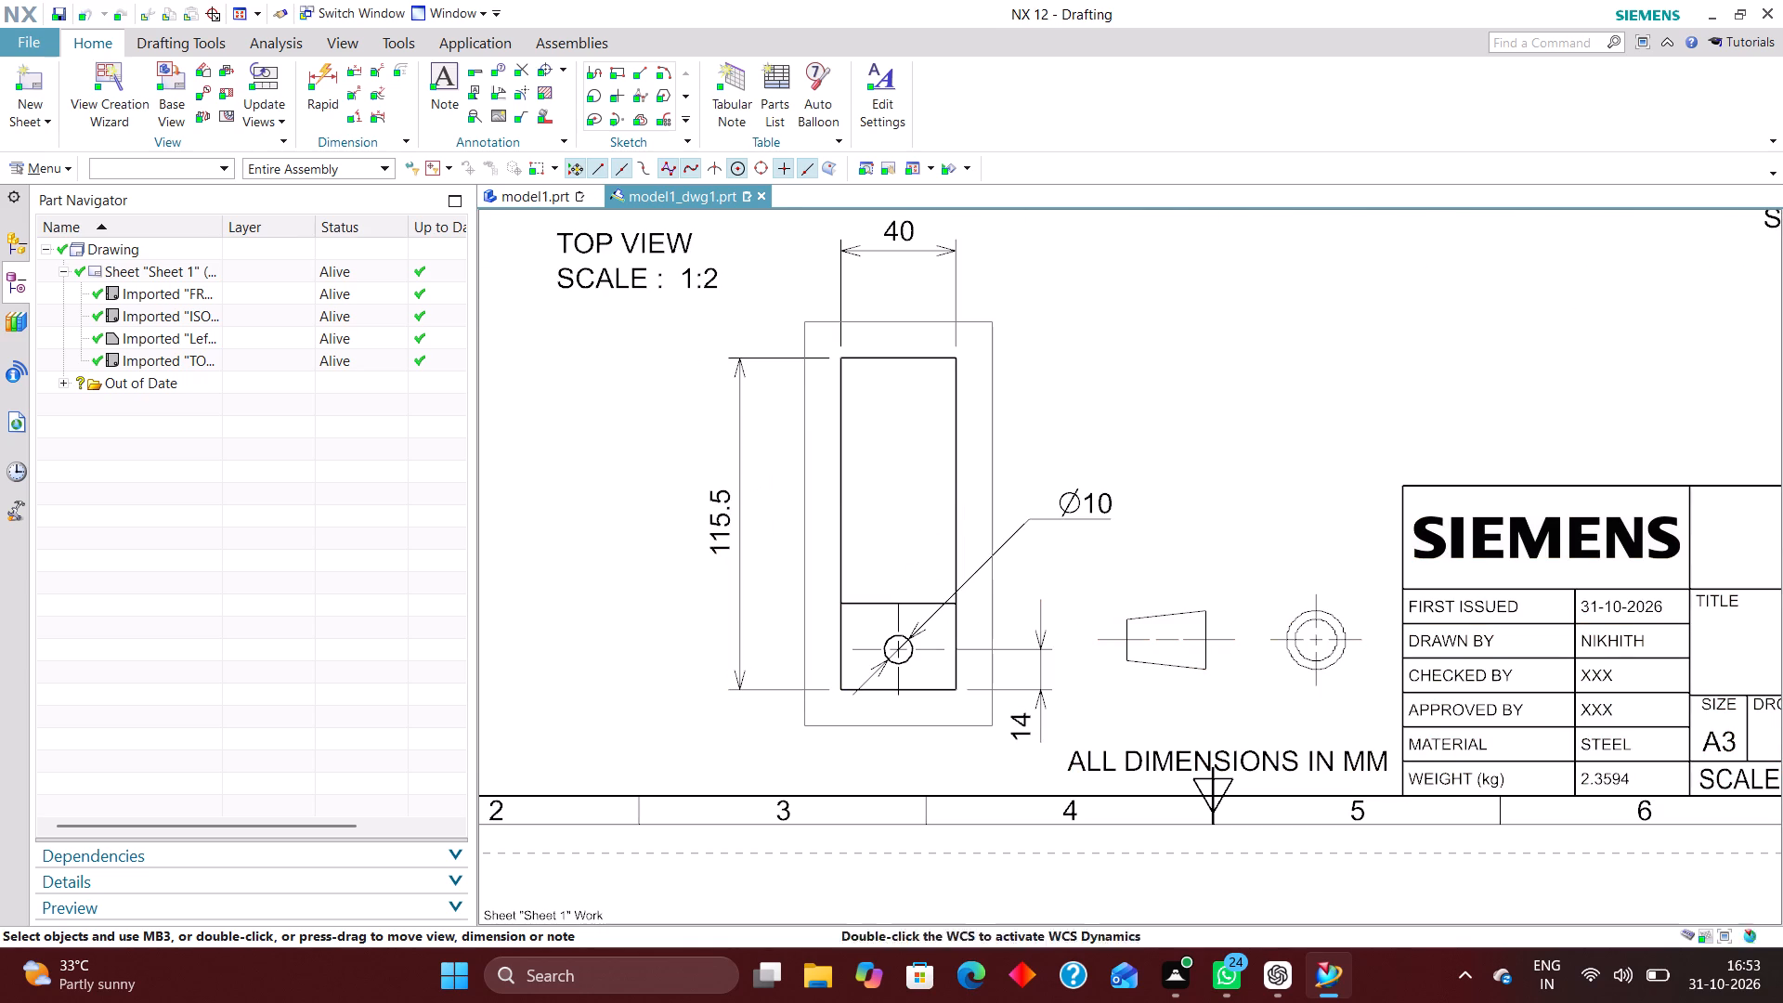
# Show a view label below the left view, with the label type set to Name.
pyautogui.scroll(-5, 940, 605)
pyautogui.scroll(-1, 1034, 567)
pyautogui.scroll(2, 1040, 533)
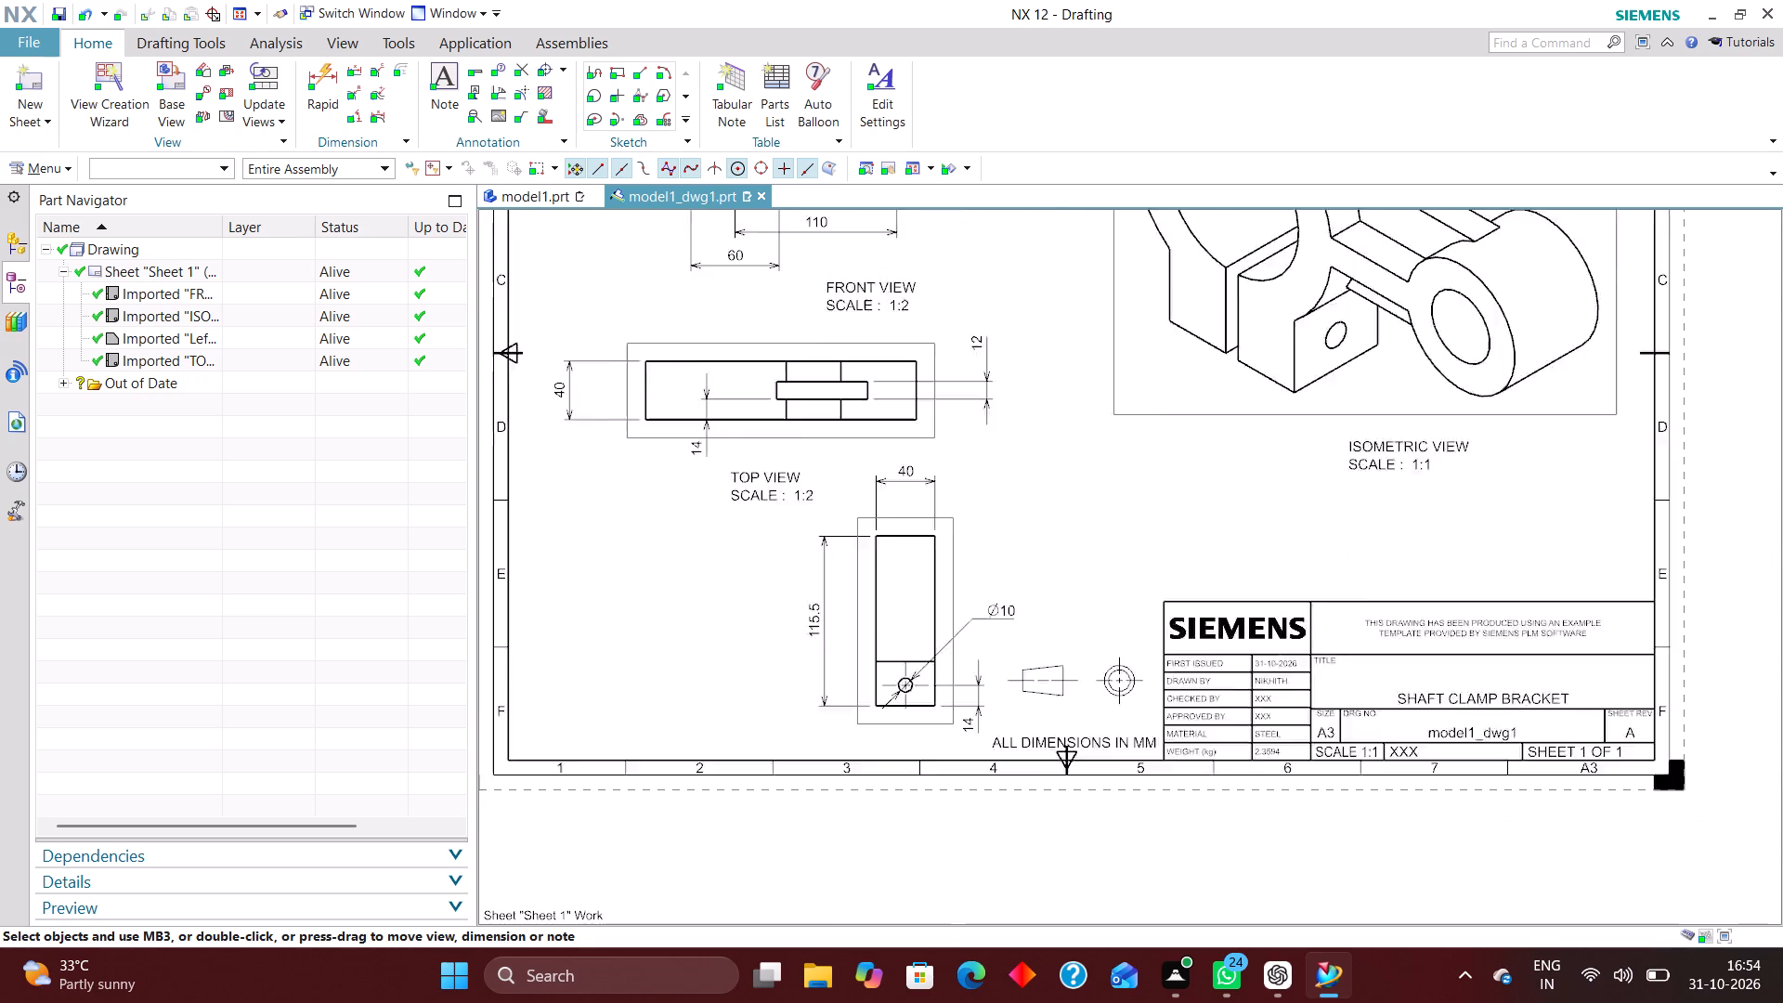
pyautogui.scroll(2, 1040, 533)
pyautogui.moveTo(1103, 472); pyautogui.dragTo(1080, 556, button='right')
pyautogui.moveTo(1139, 498); pyautogui.dragTo(910, 695, button='right')
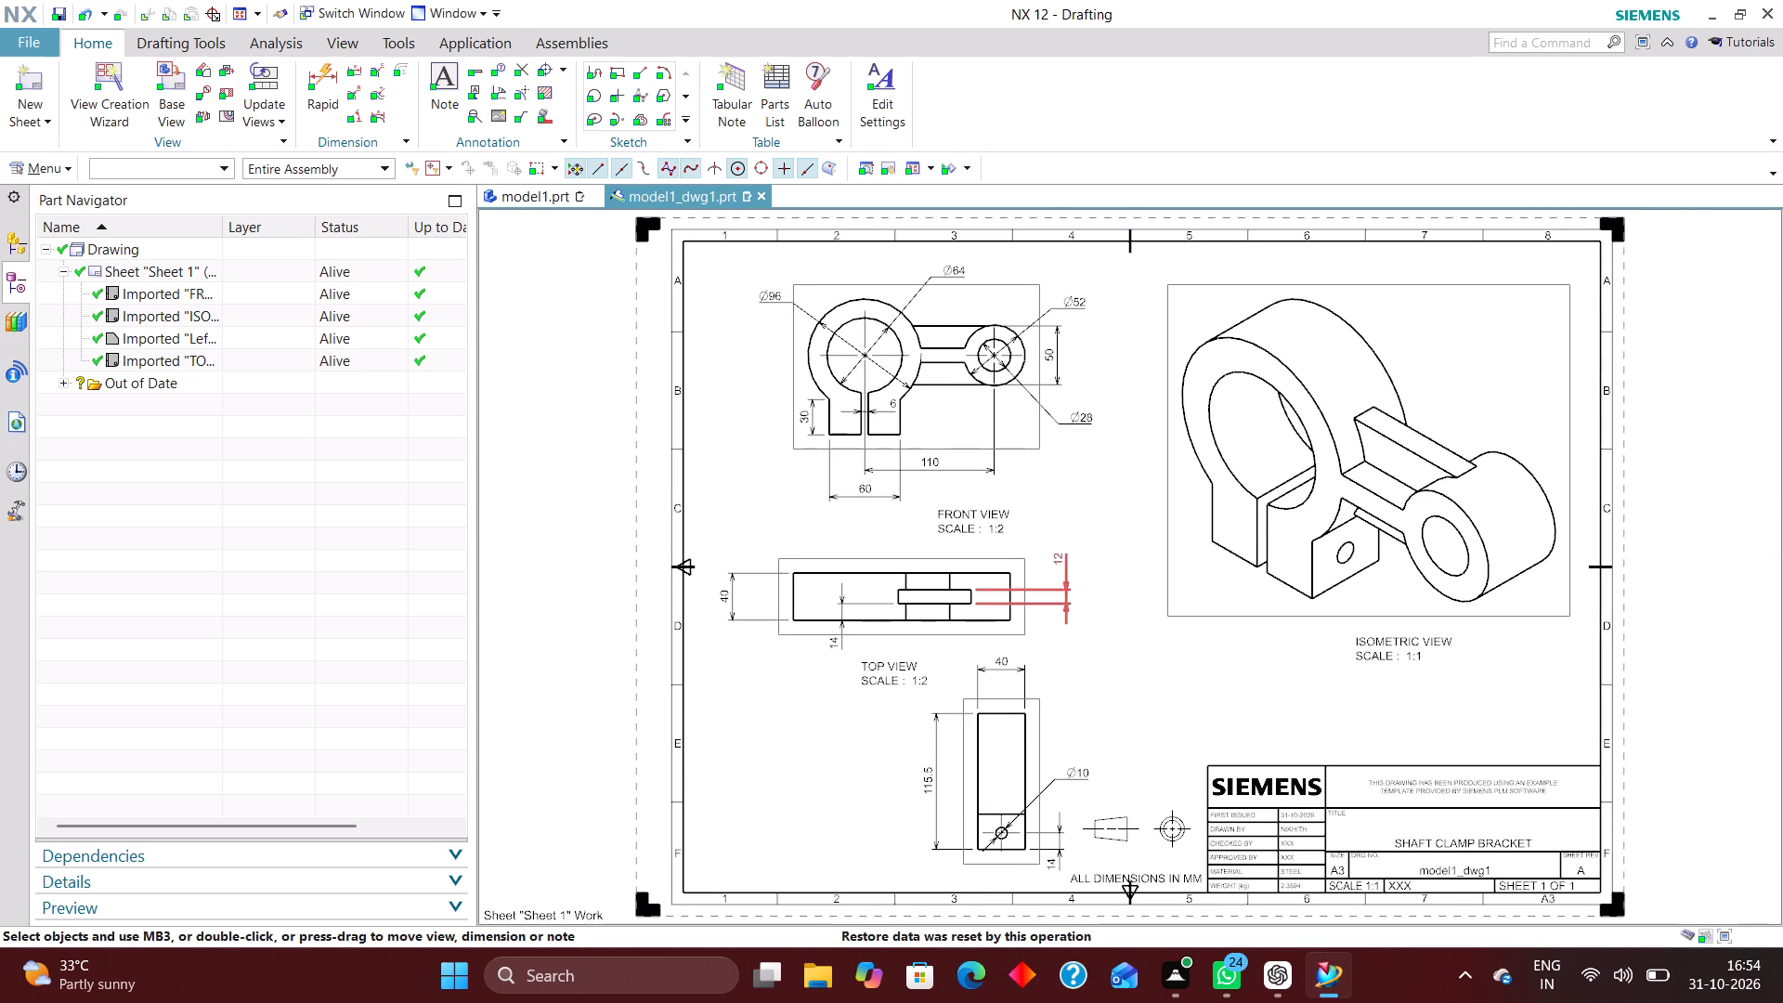
pyautogui.rightClick(1025, 868)
pyautogui.click(1091, 446)
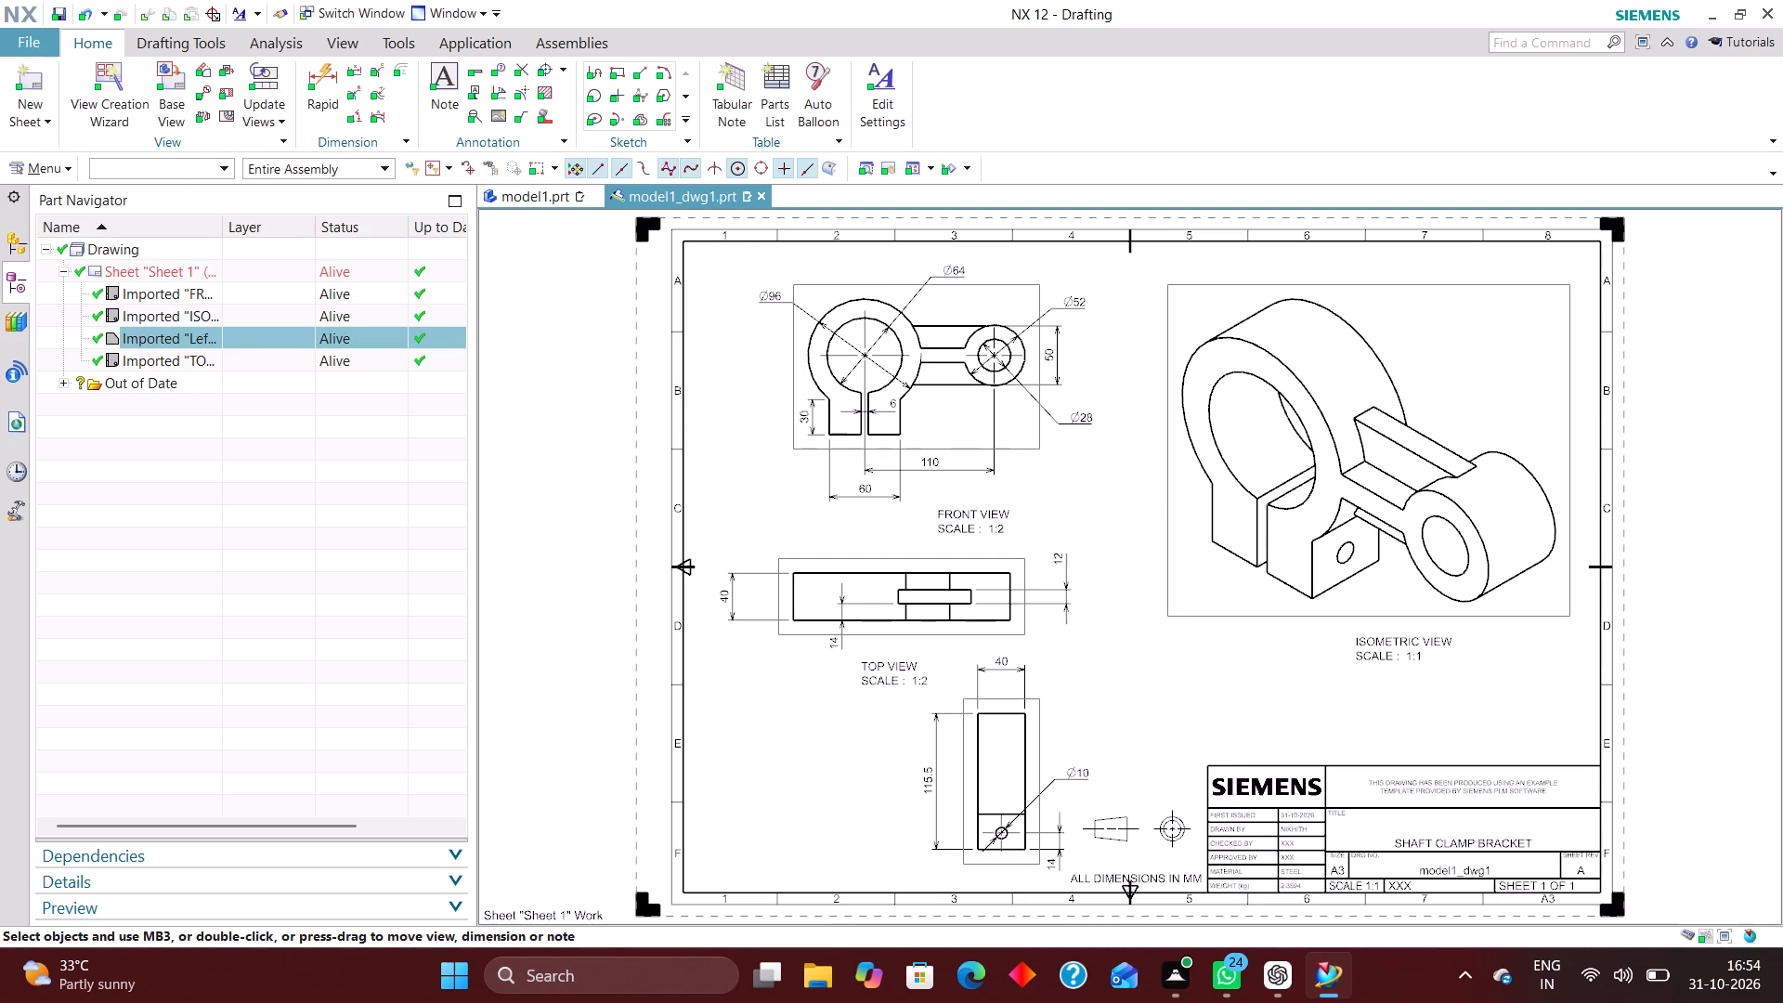
pyautogui.click(386, 163)
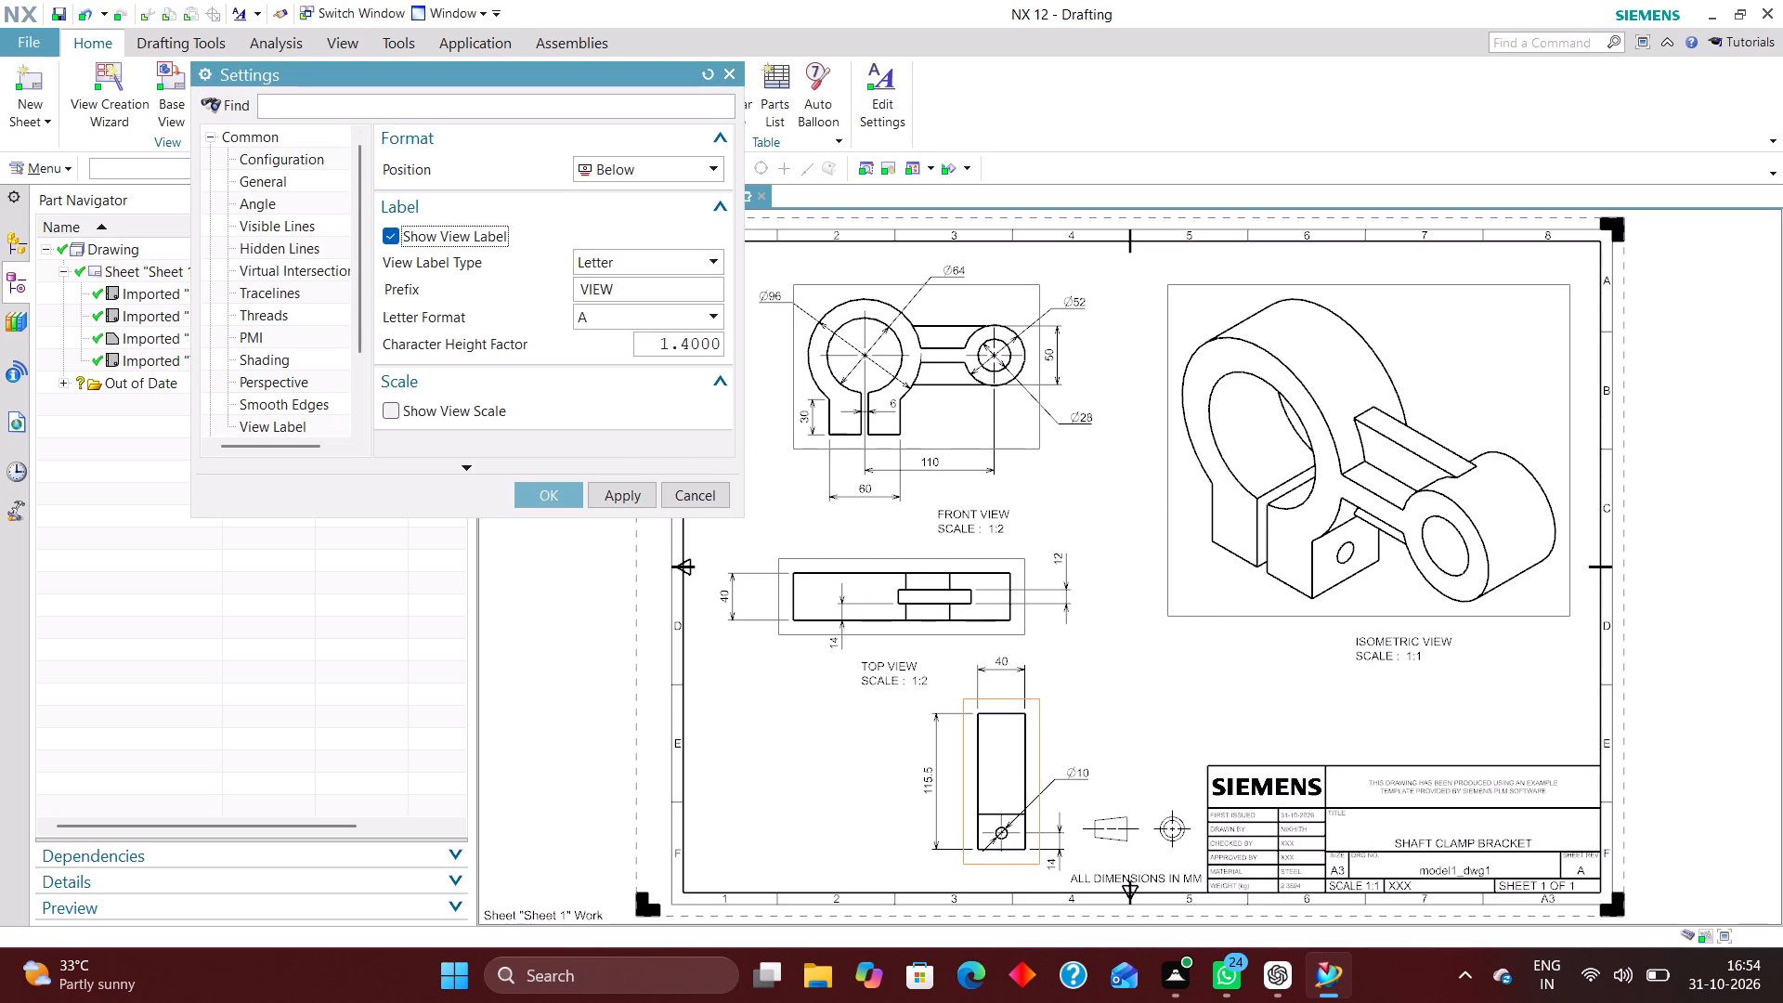
pyautogui.click(614, 263)
pyautogui.click(612, 282)
pyautogui.click(553, 495)
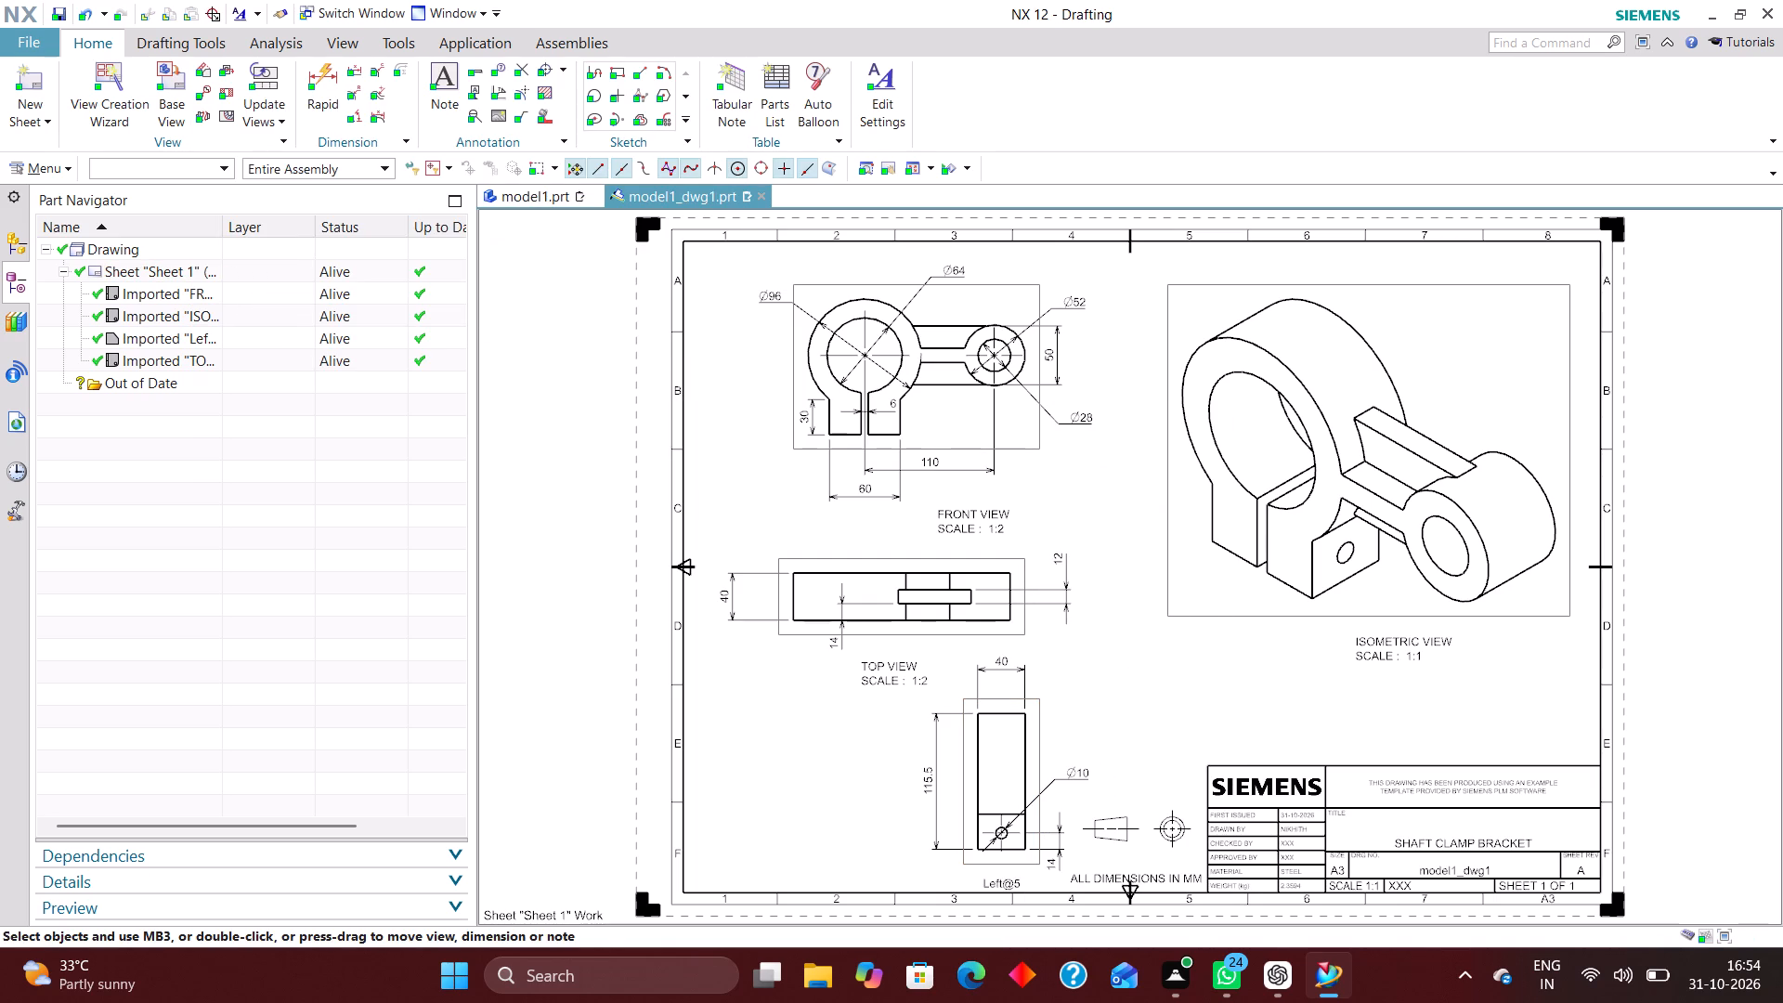
# Move the left view's name label up so it sits closer beneath the view border.
pyautogui.scroll(4, 990, 868)
pyautogui.scroll(-1, 1014, 768)
pyautogui.scroll(1, 1016, 878)
pyautogui.moveTo(1014, 870); pyautogui.dragTo(1003, 831)
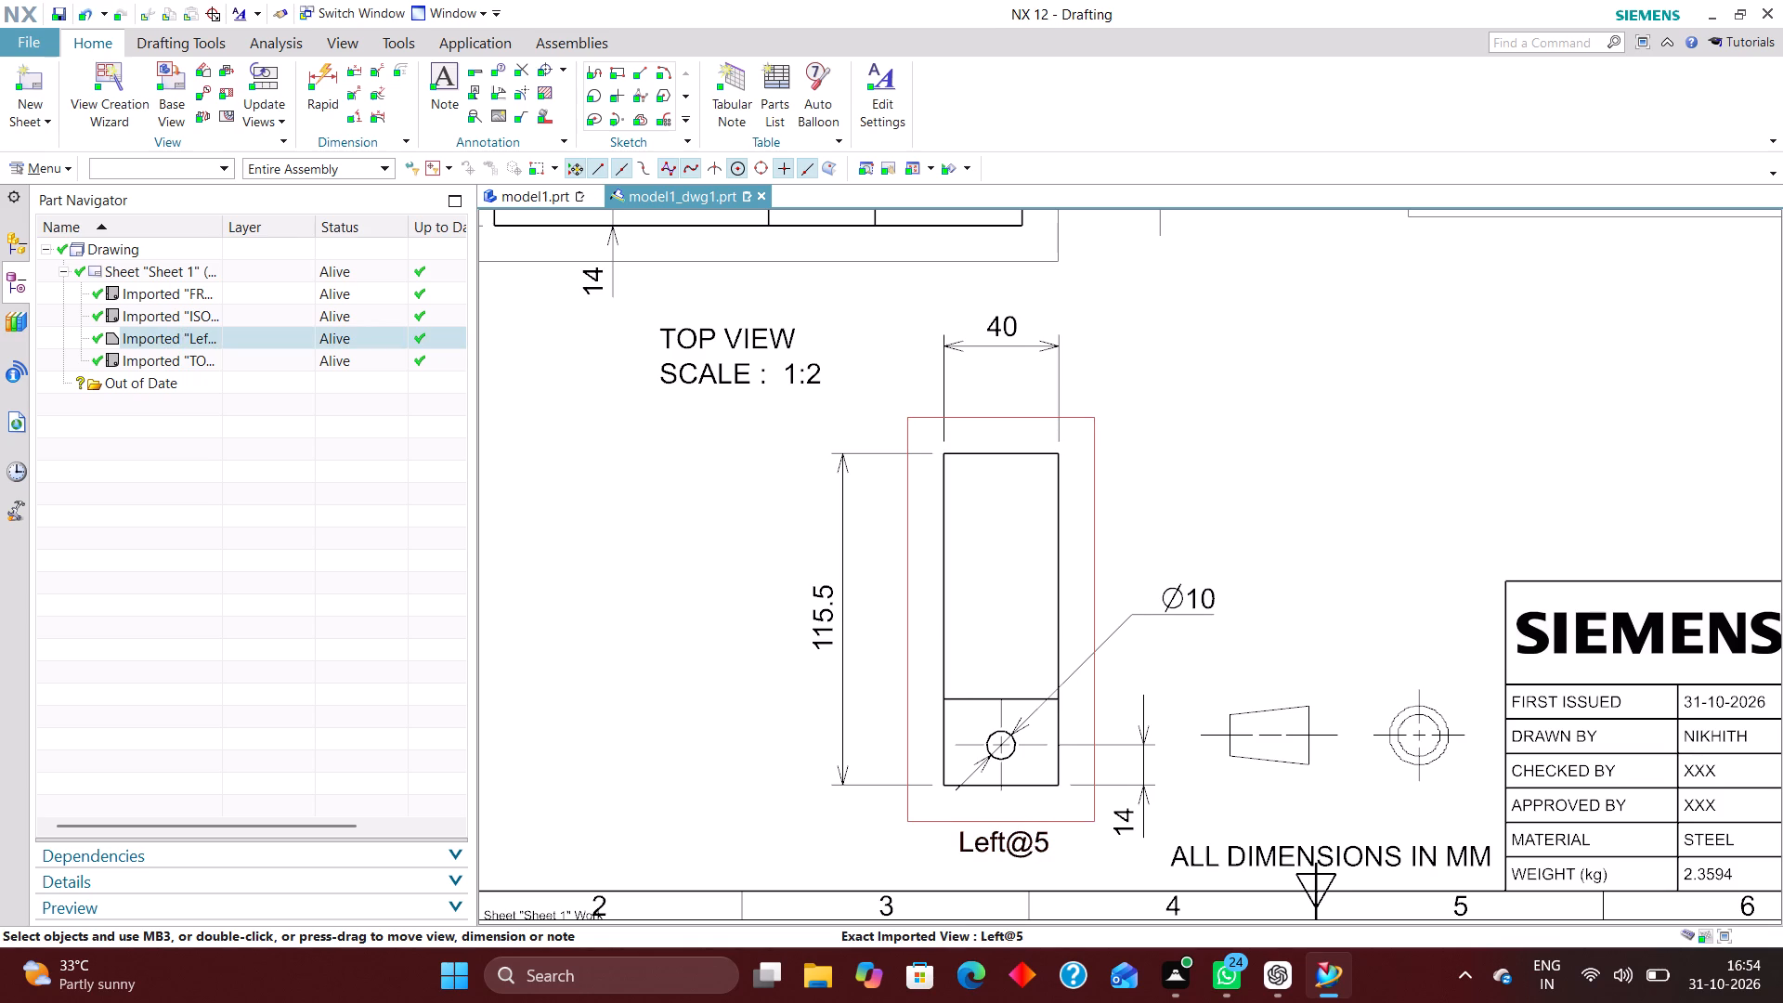
pyautogui.scroll(-5, 643, 552)
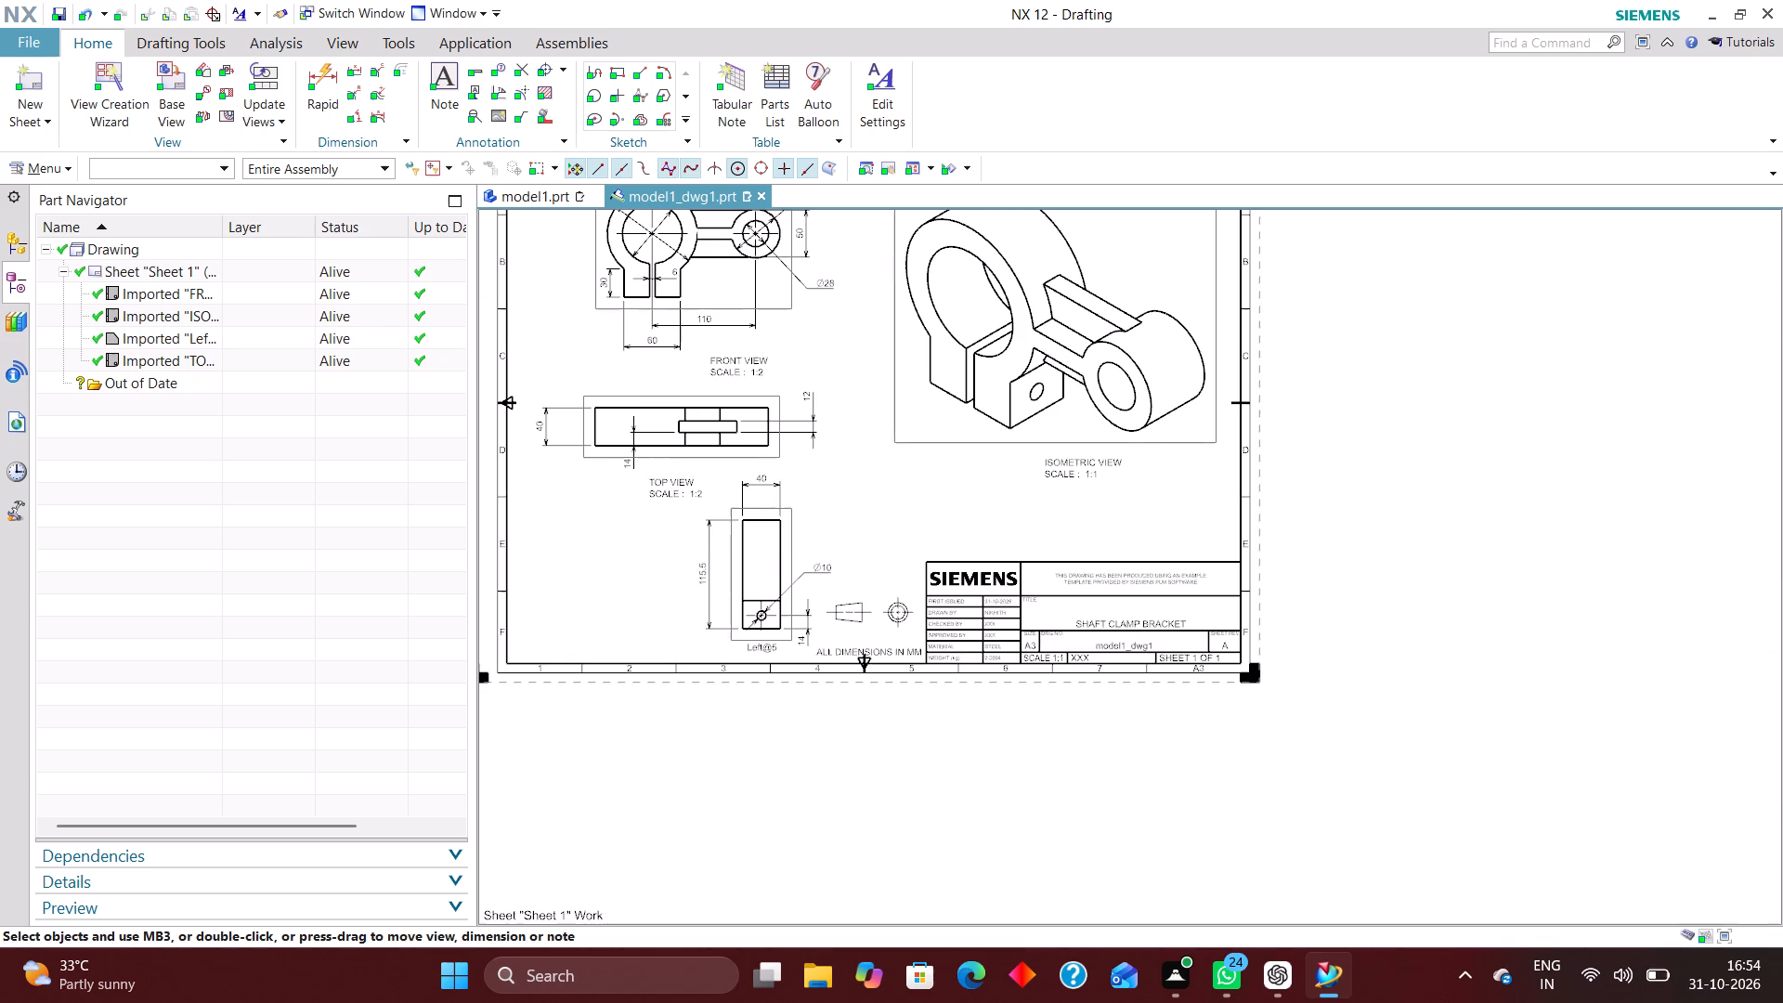
# Show the left view's scale below its label with prefix "SCALE : " and set both scale character height factors to 1.
pyautogui.scroll(3, 706, 643)
pyautogui.rightClick(761, 639)
pyautogui.click(826, 211)
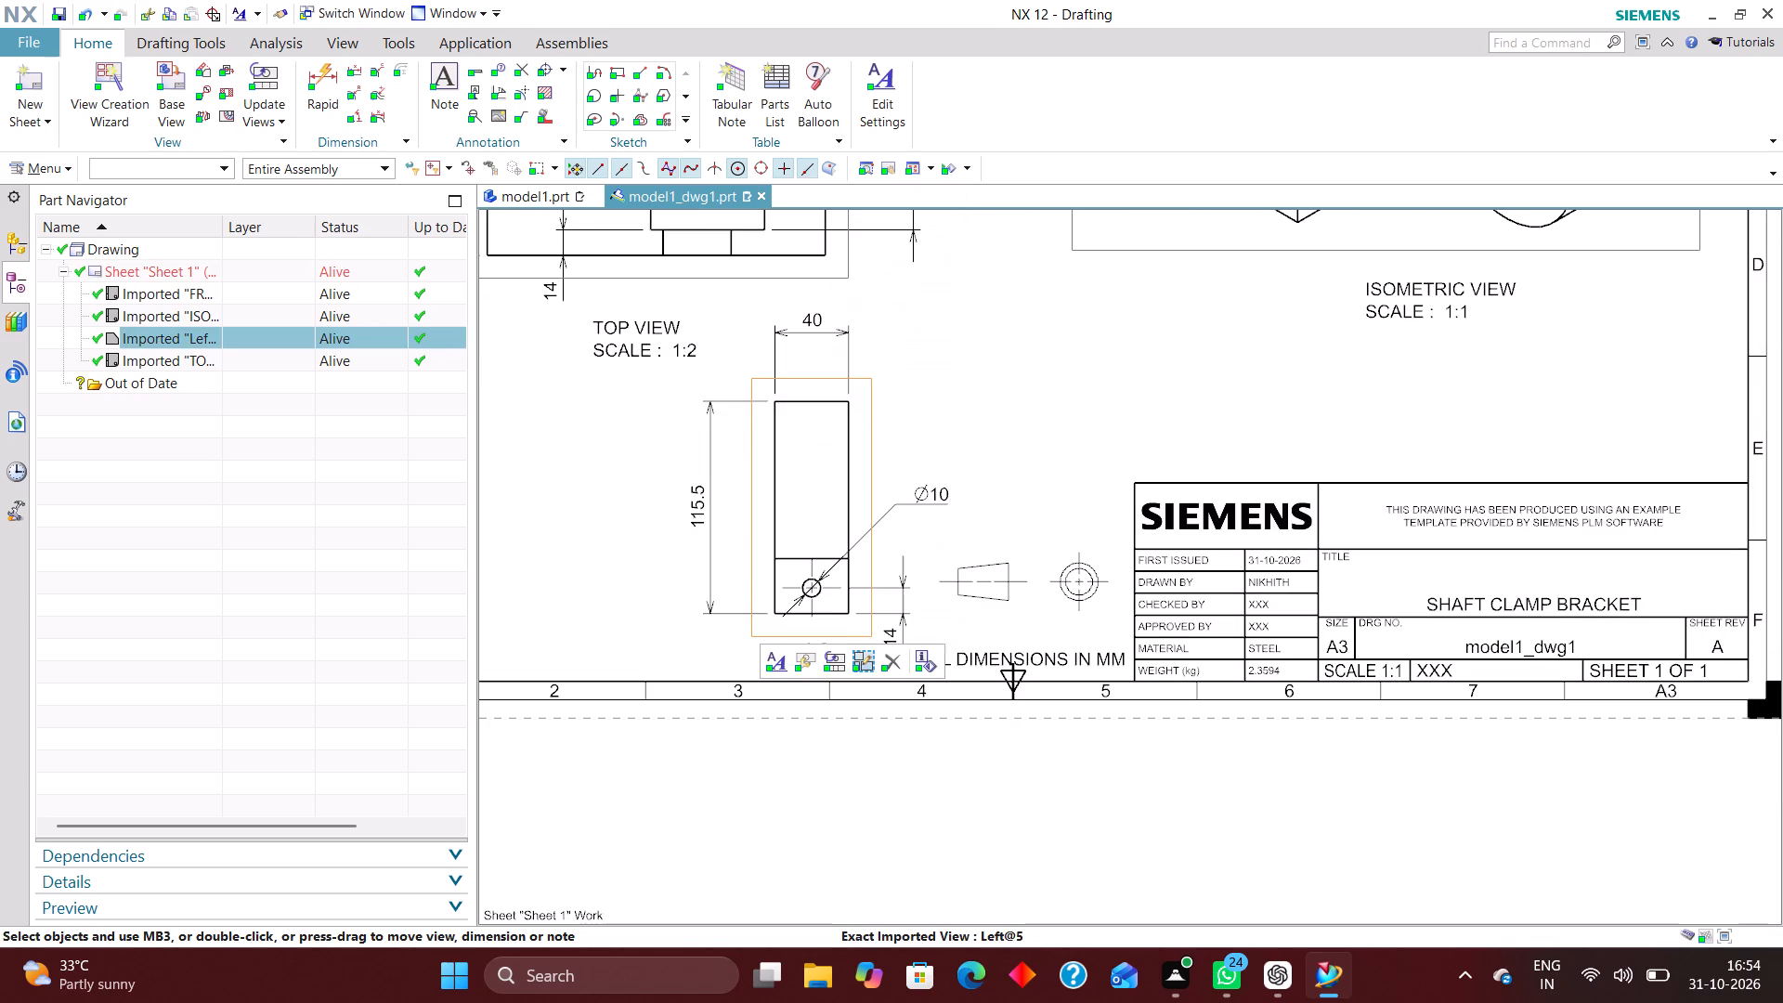
pyautogui.click(393, 327)
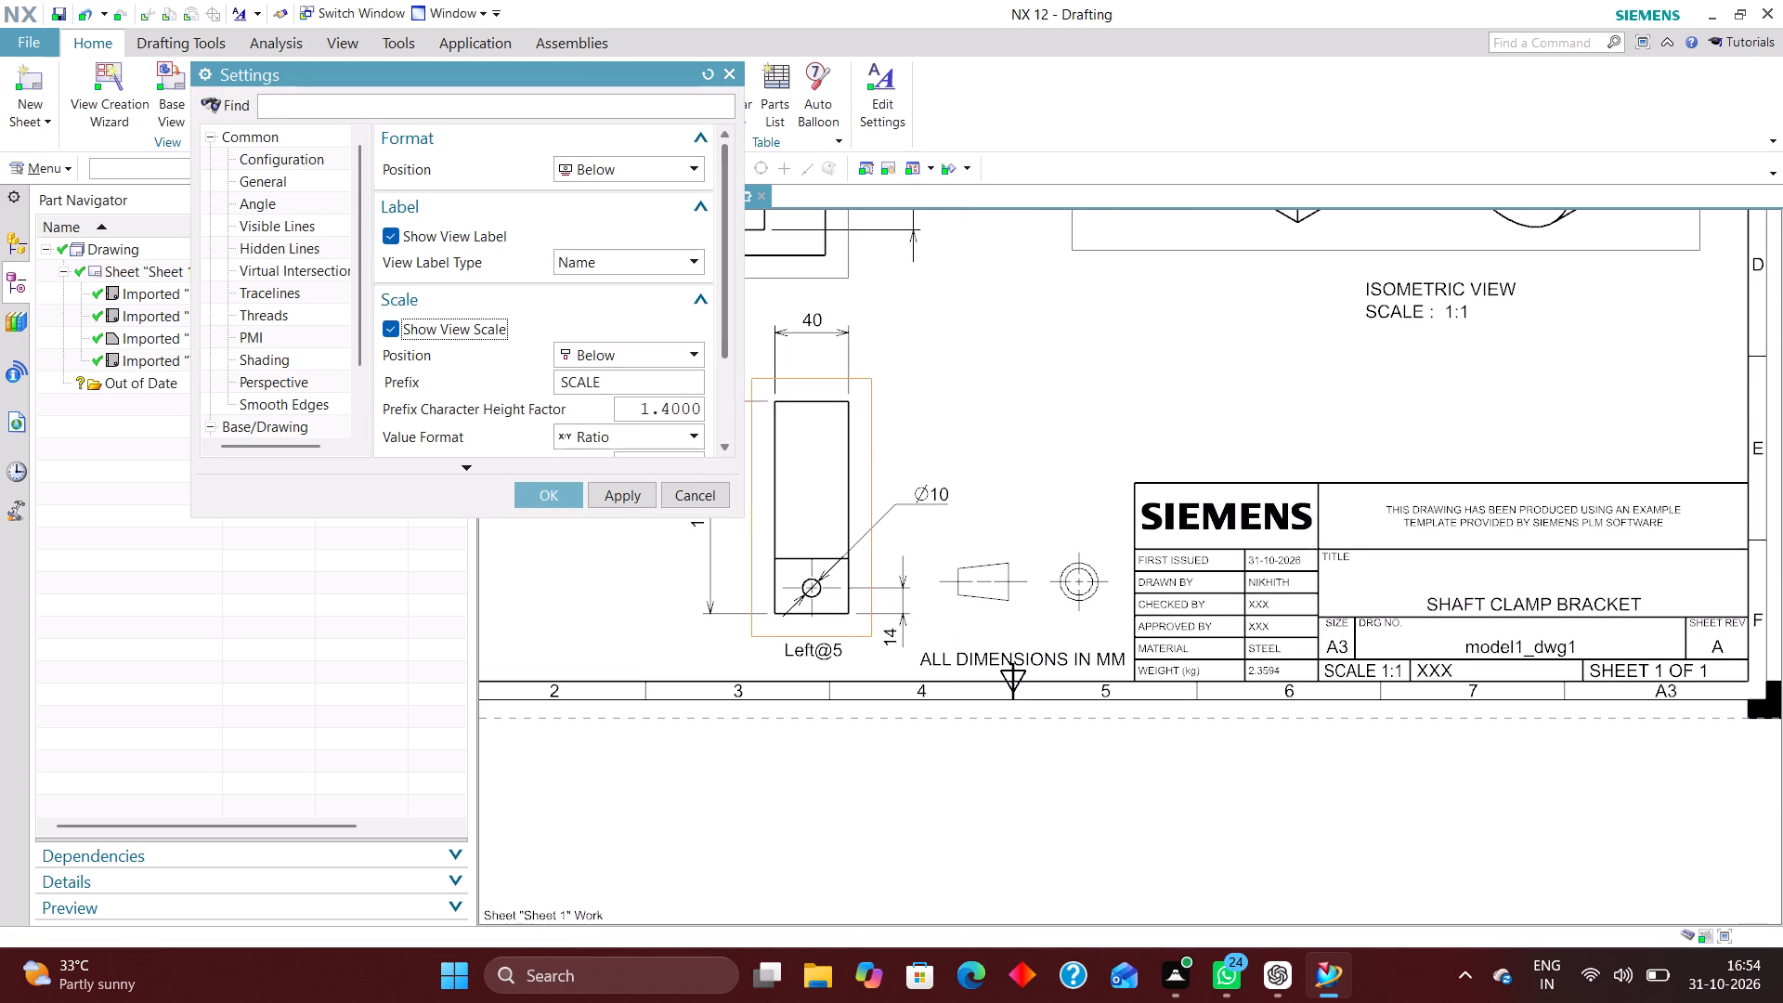
pyautogui.click(608, 387)
pyautogui.press('space')
pyautogui.write(':')
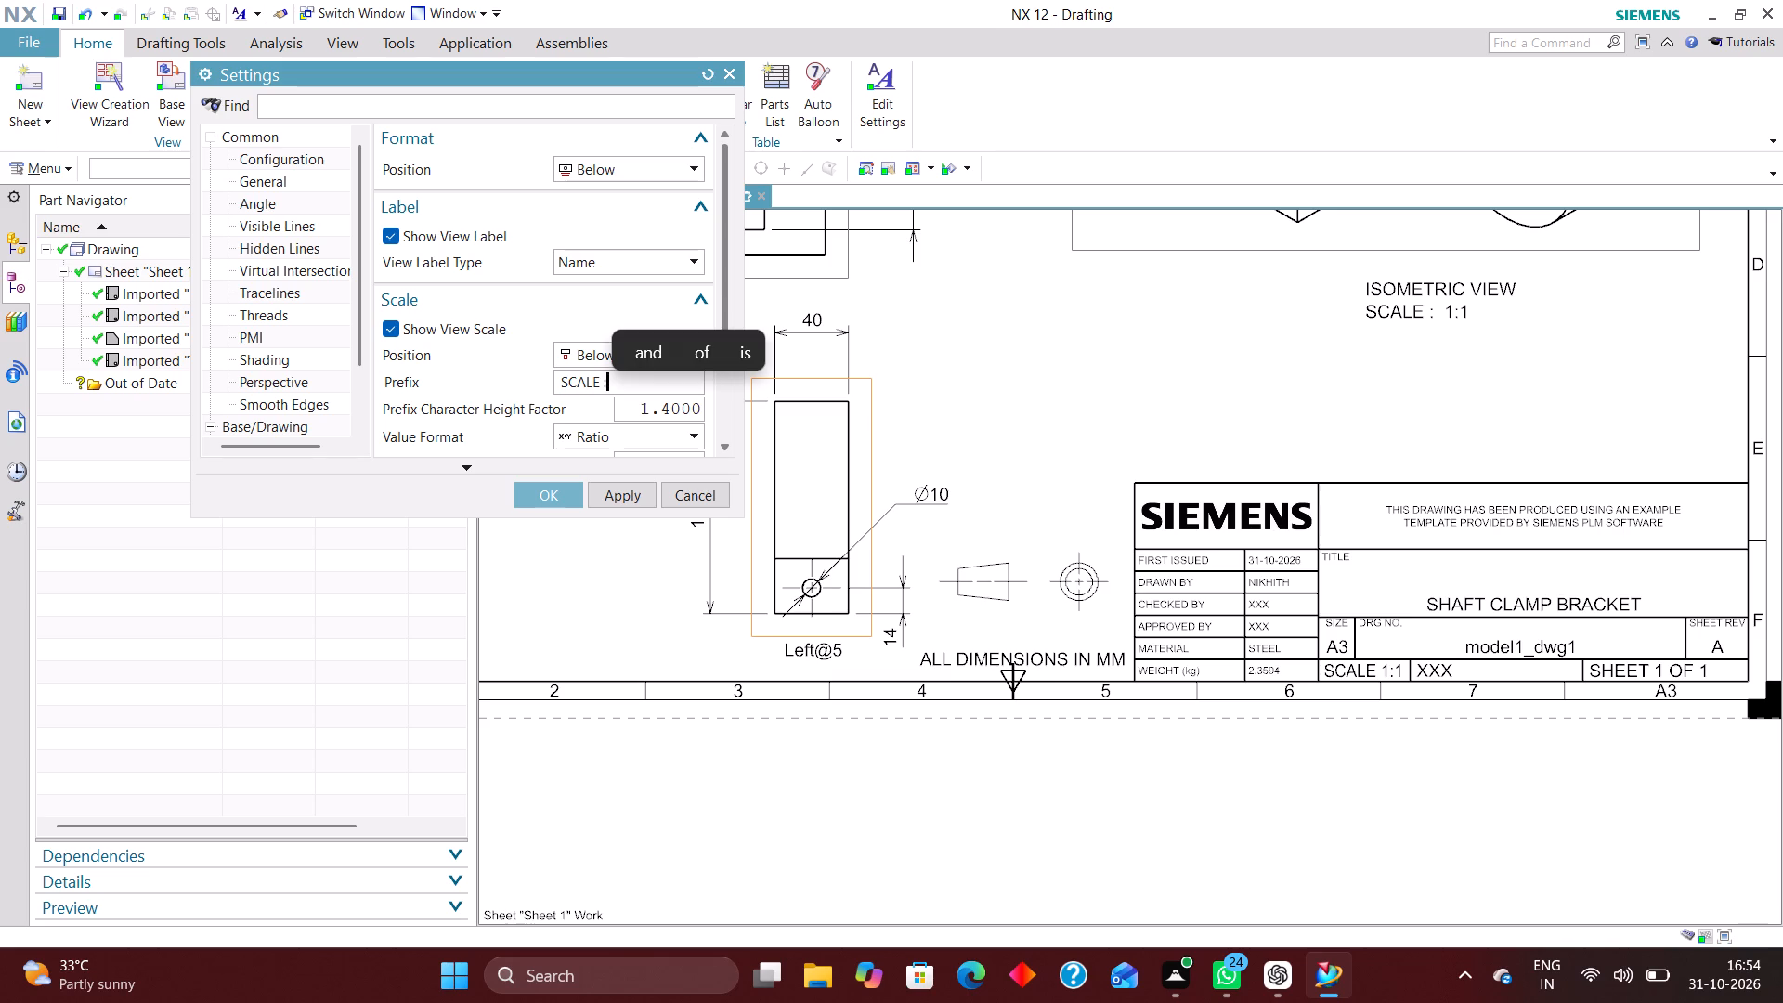
pyautogui.press('space')
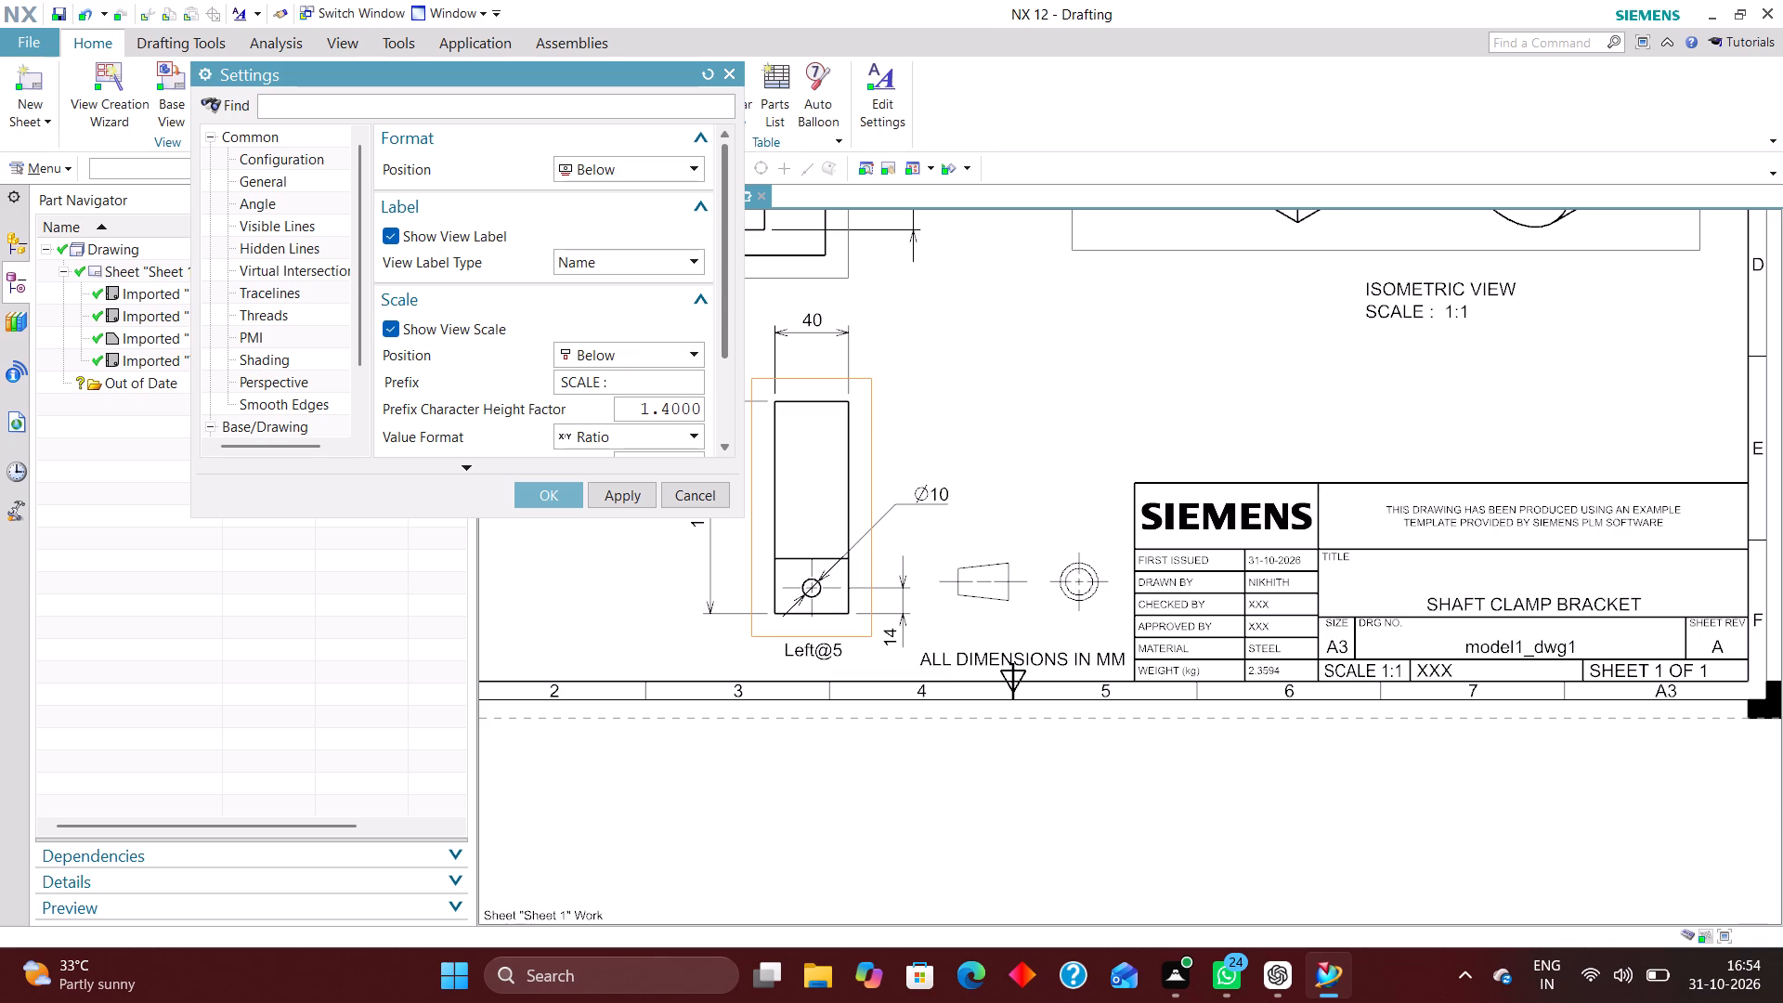
pyautogui.moveTo(638, 407); pyautogui.dragTo(856, 411)
pyautogui.press('1')
pyautogui.press('Return')
pyautogui.scroll(-3, 674, 344)
pyautogui.moveTo(632, 342); pyautogui.dragTo(851, 355)
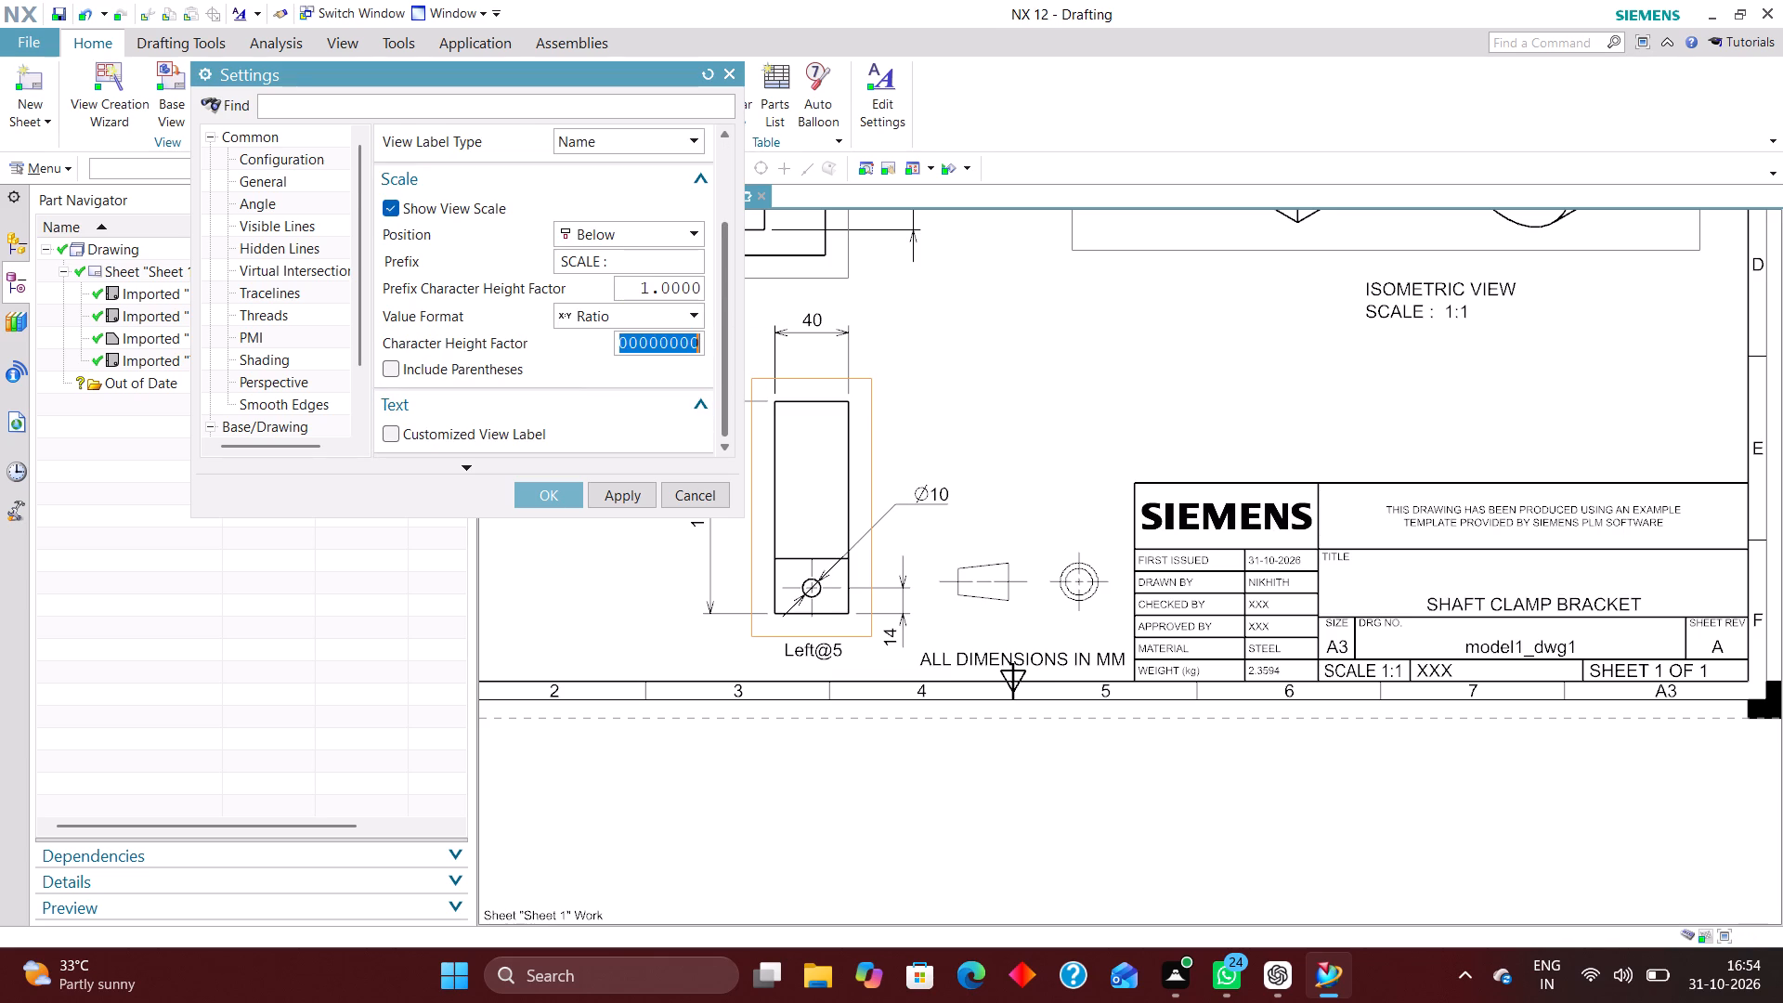
pyautogui.press('1')
pyautogui.press('Return')
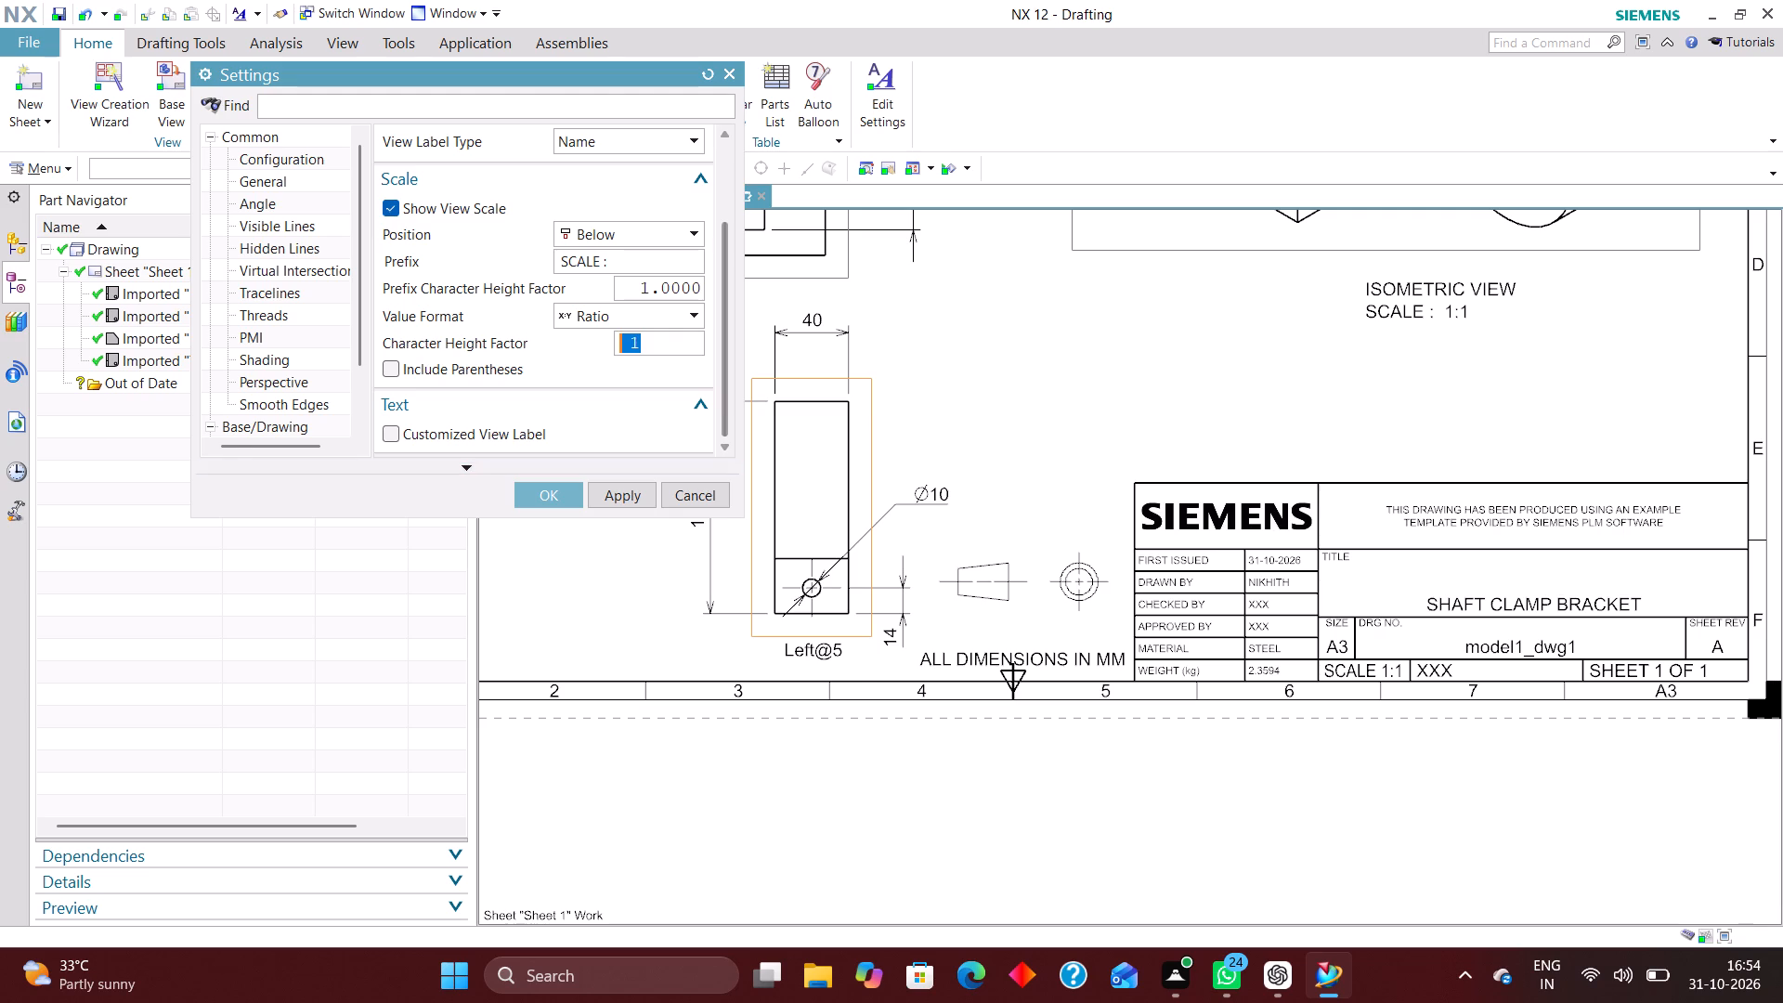
pyautogui.click(534, 494)
pyautogui.scroll(-1, 895, 577)
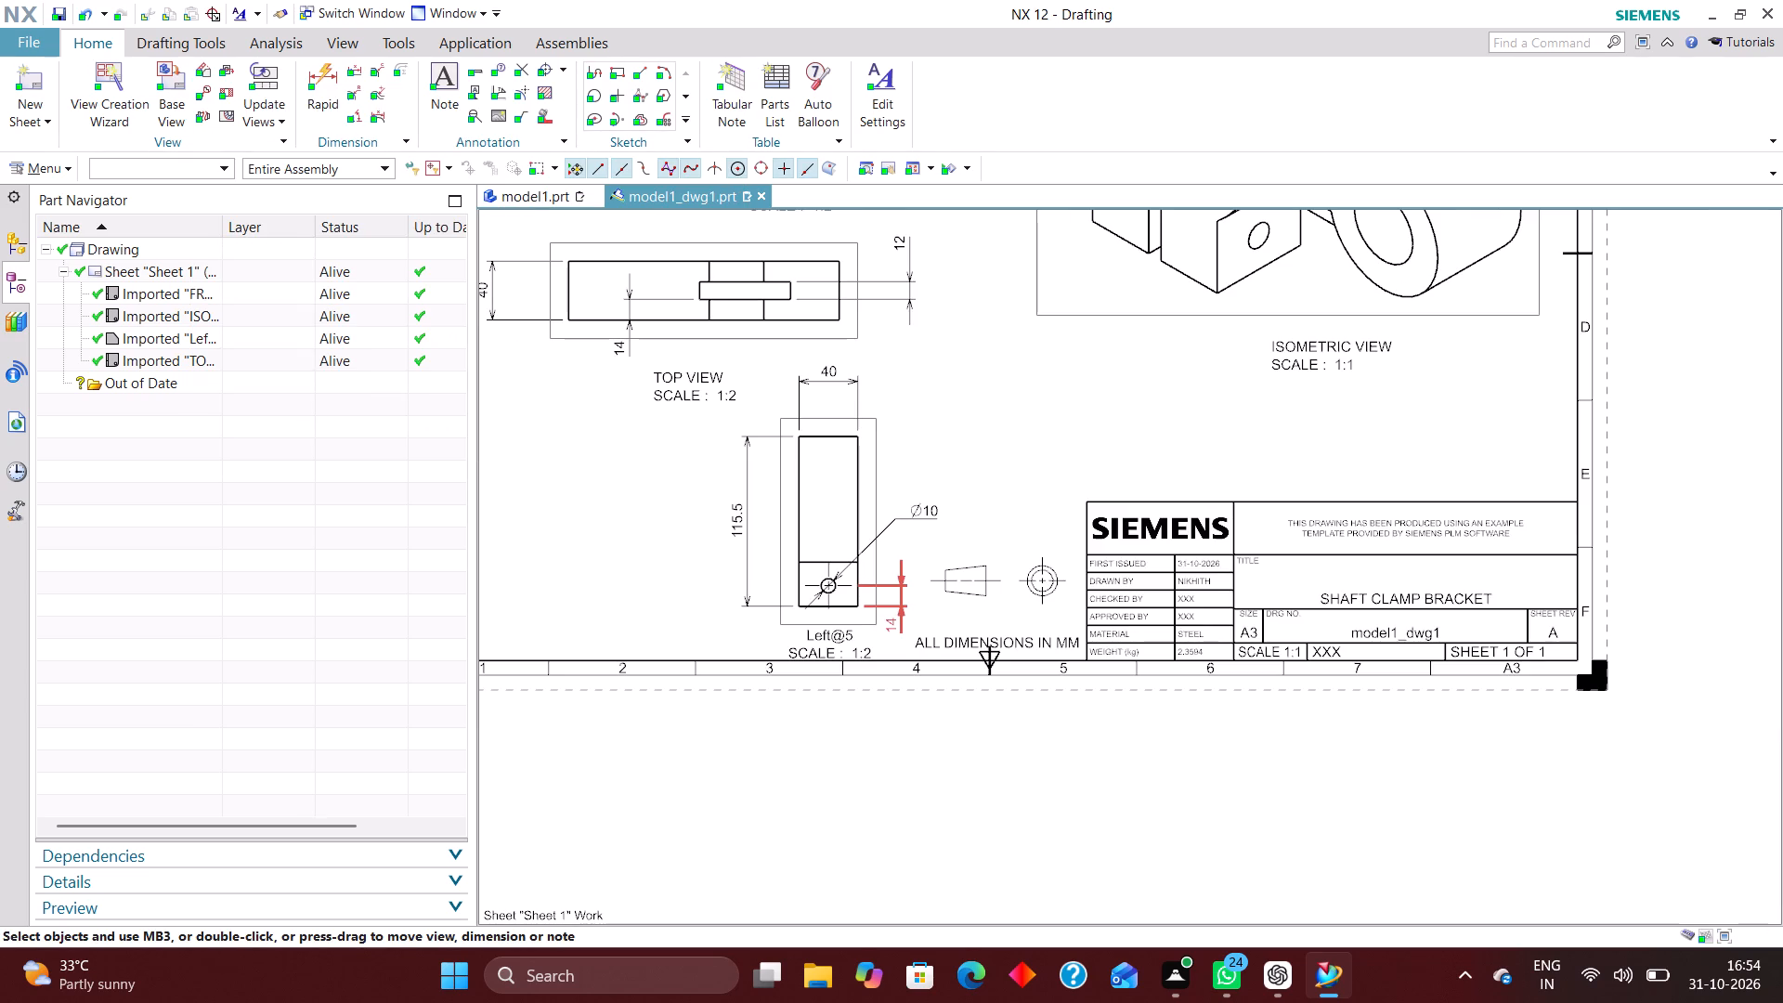
# Move the left view up, clear of the sheet's lower border.
pyautogui.moveTo(879, 417); pyautogui.dragTo(875, 387)
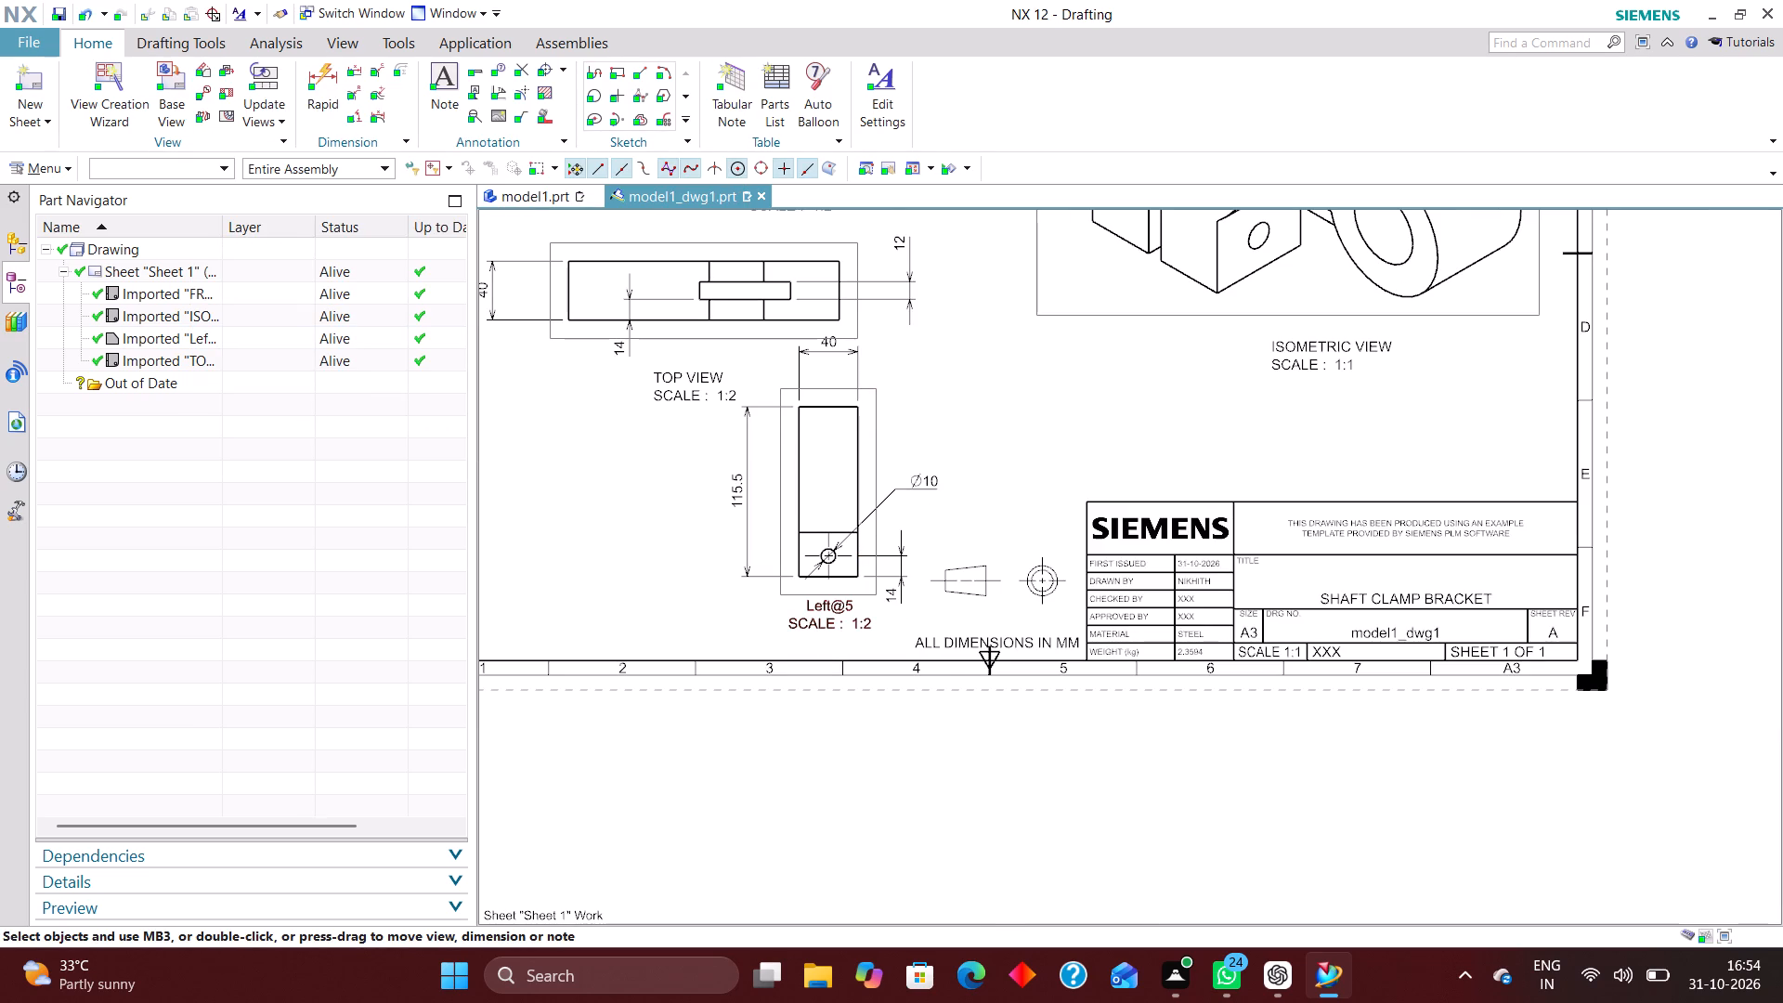
# Rename the left view as RIGHT VIEW.
pyautogui.click(241, 335)
pyautogui.rightClick(242, 335)
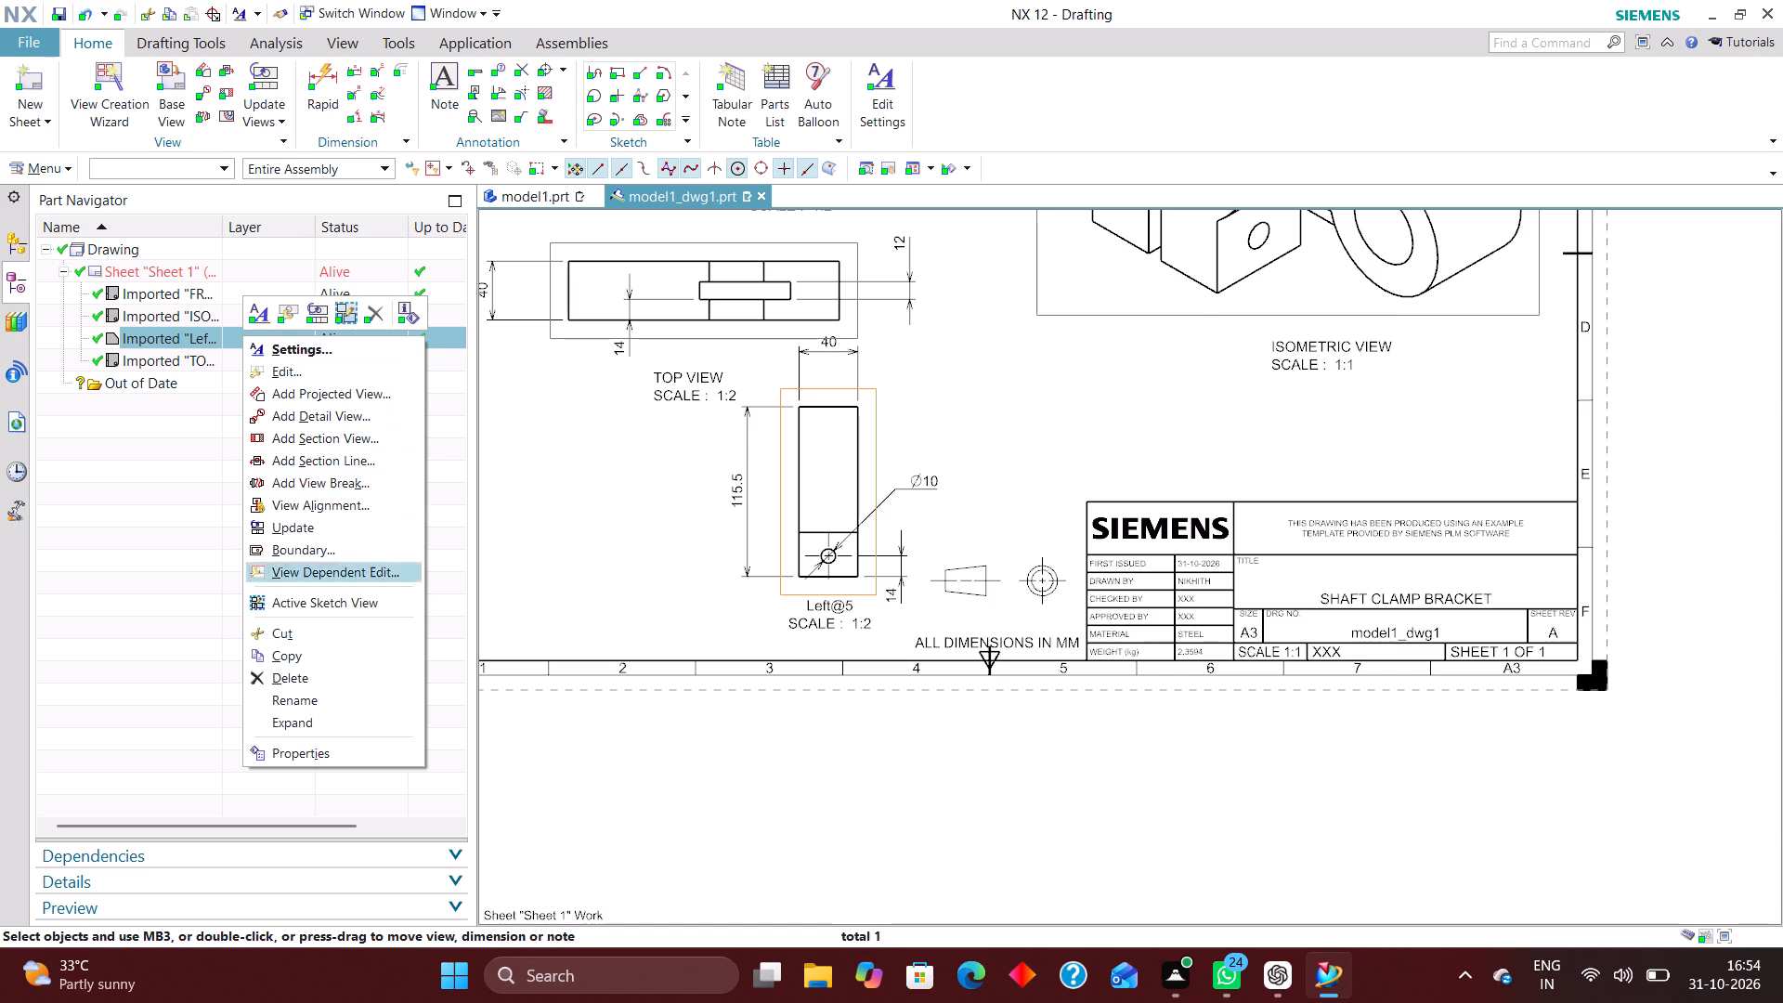
pyautogui.click(312, 697)
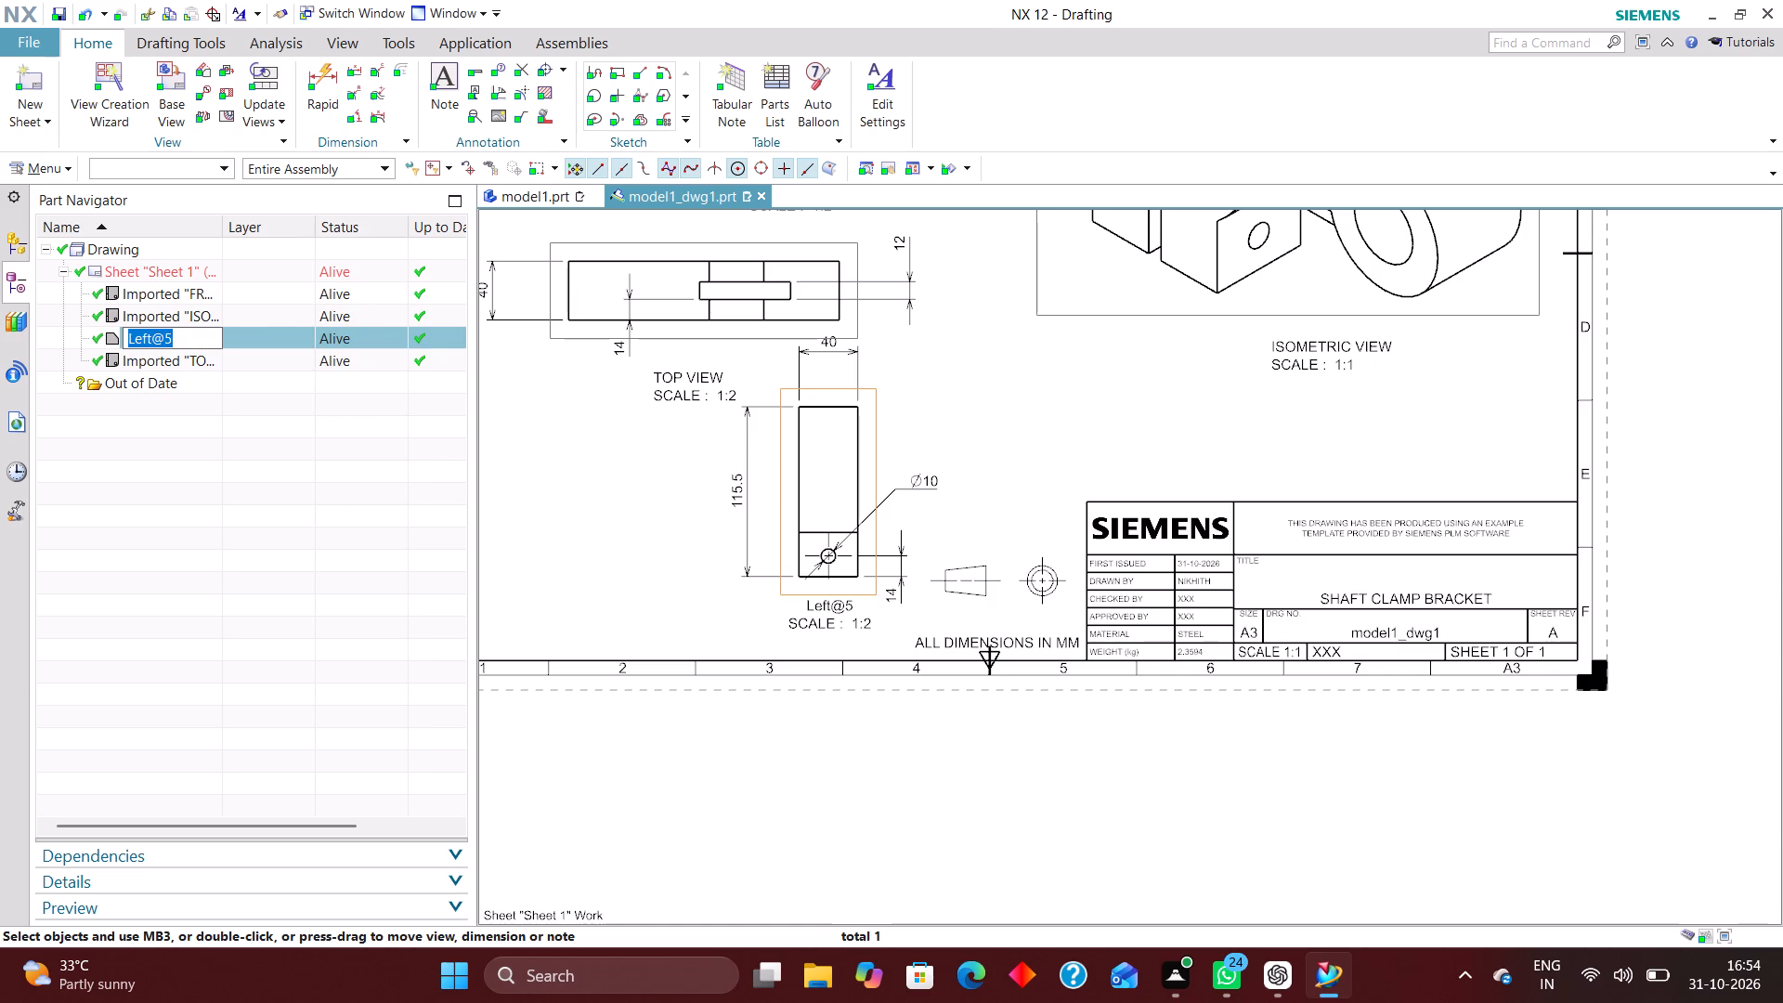
pyautogui.press('r')
pyautogui.write('IGHT')
pyautogui.press('space')
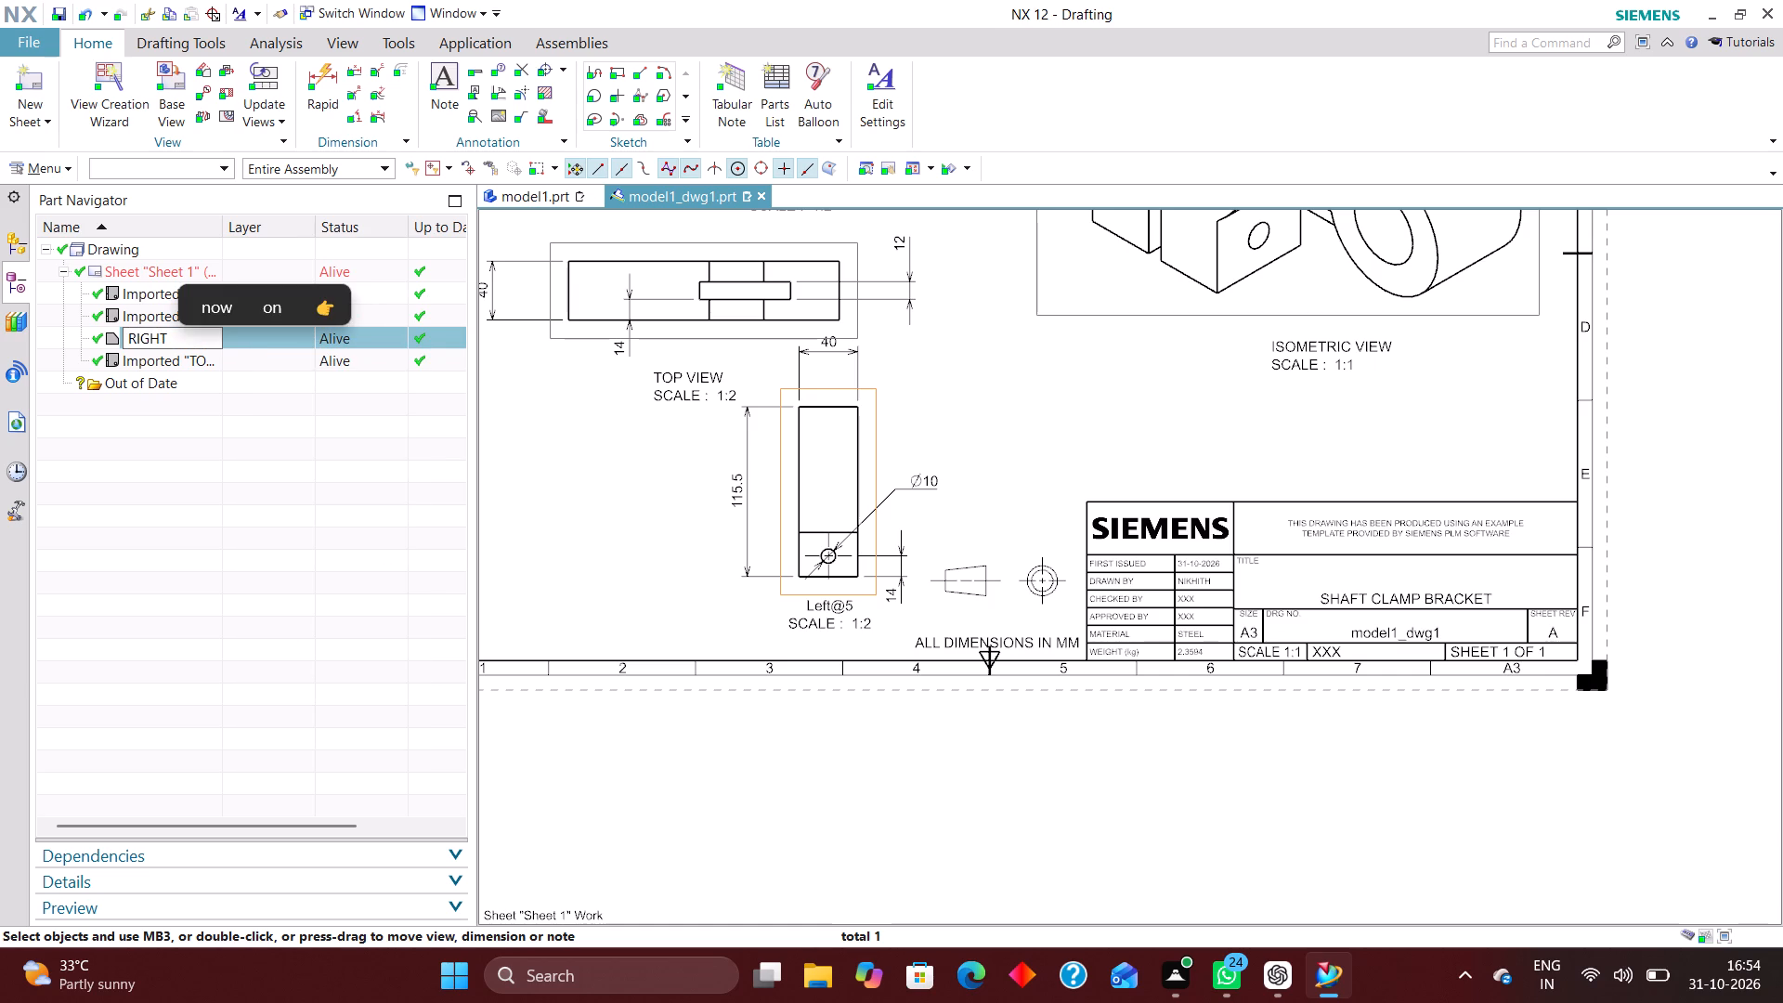
pyautogui.write('VIEW')
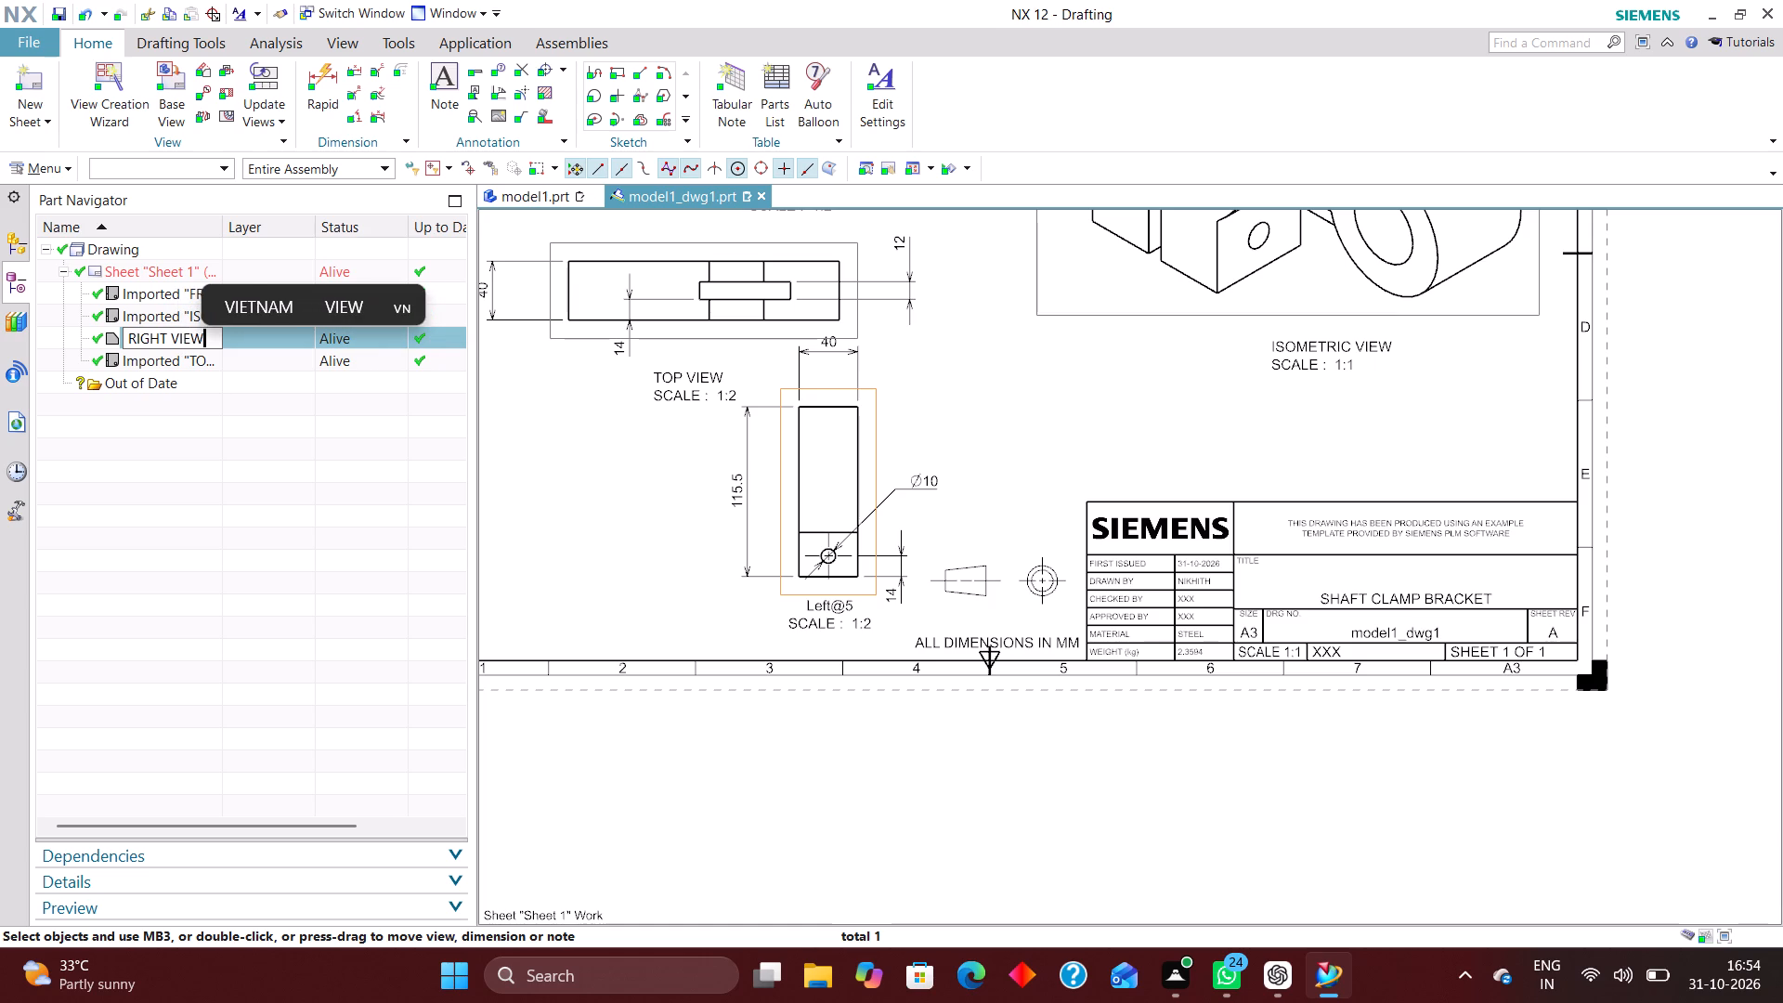
pyautogui.press('Return')
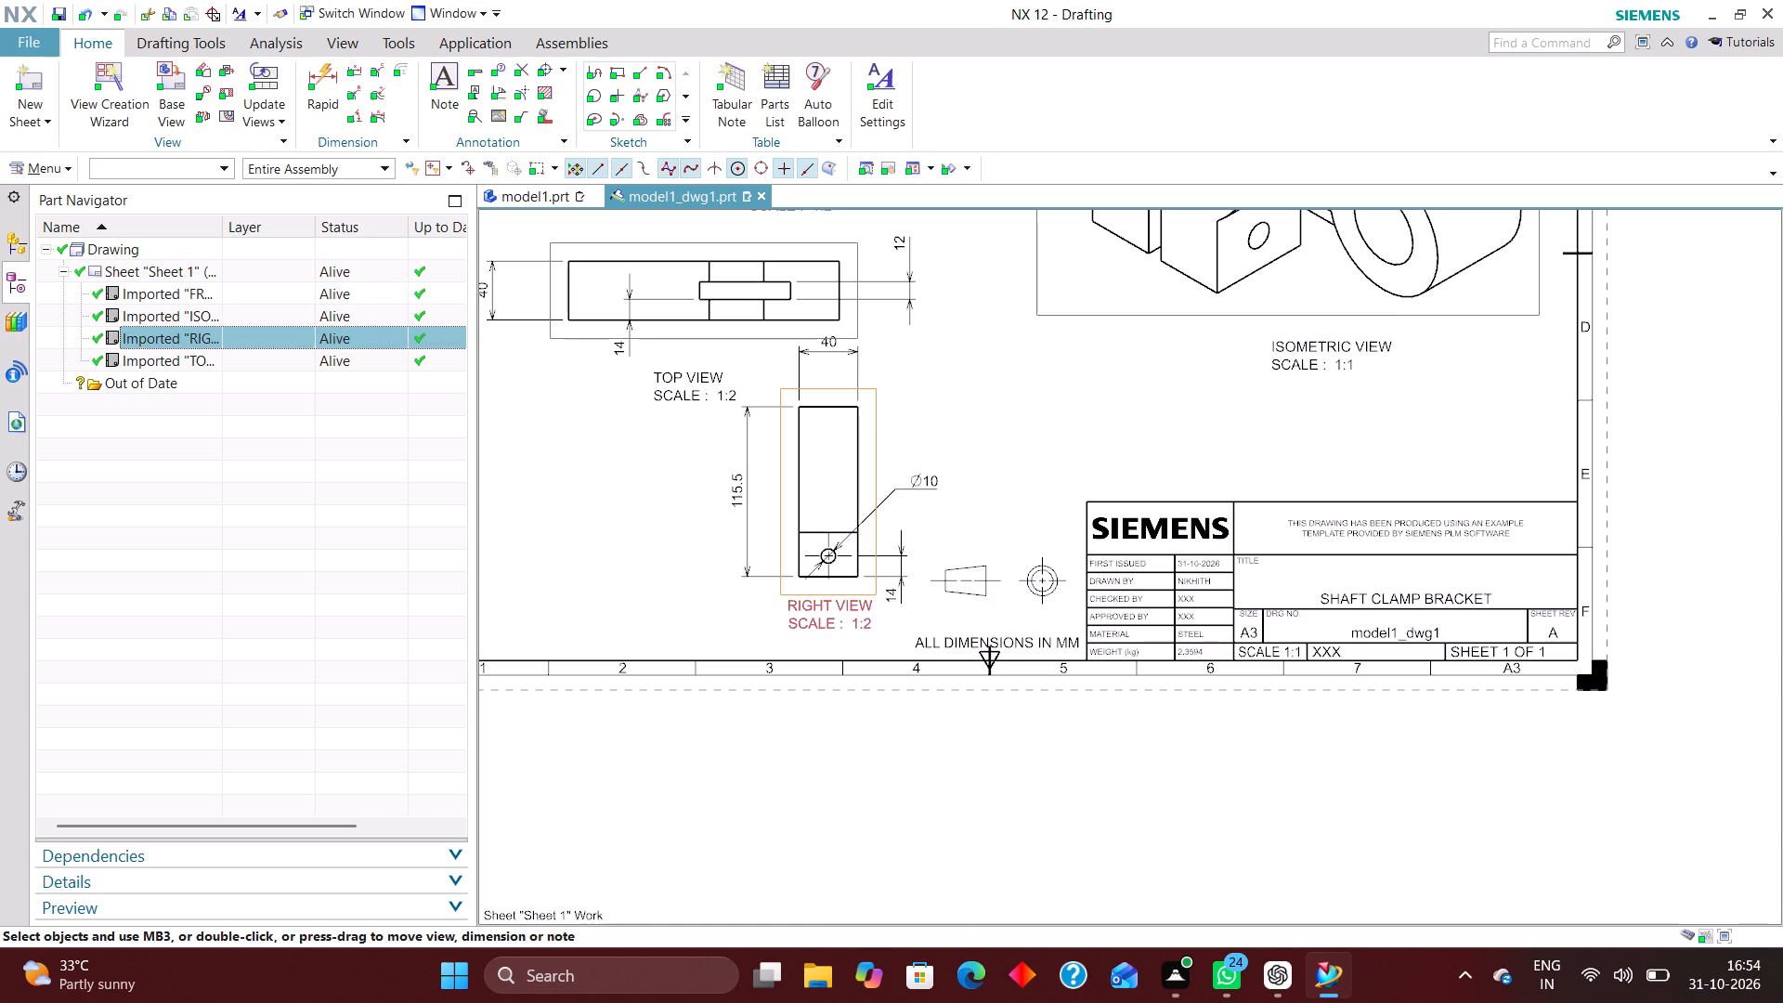
# Set the RIGHT VIEW label's text justification to Left.
pyautogui.doubleClick(844, 619)
pyautogui.click(653, 196)
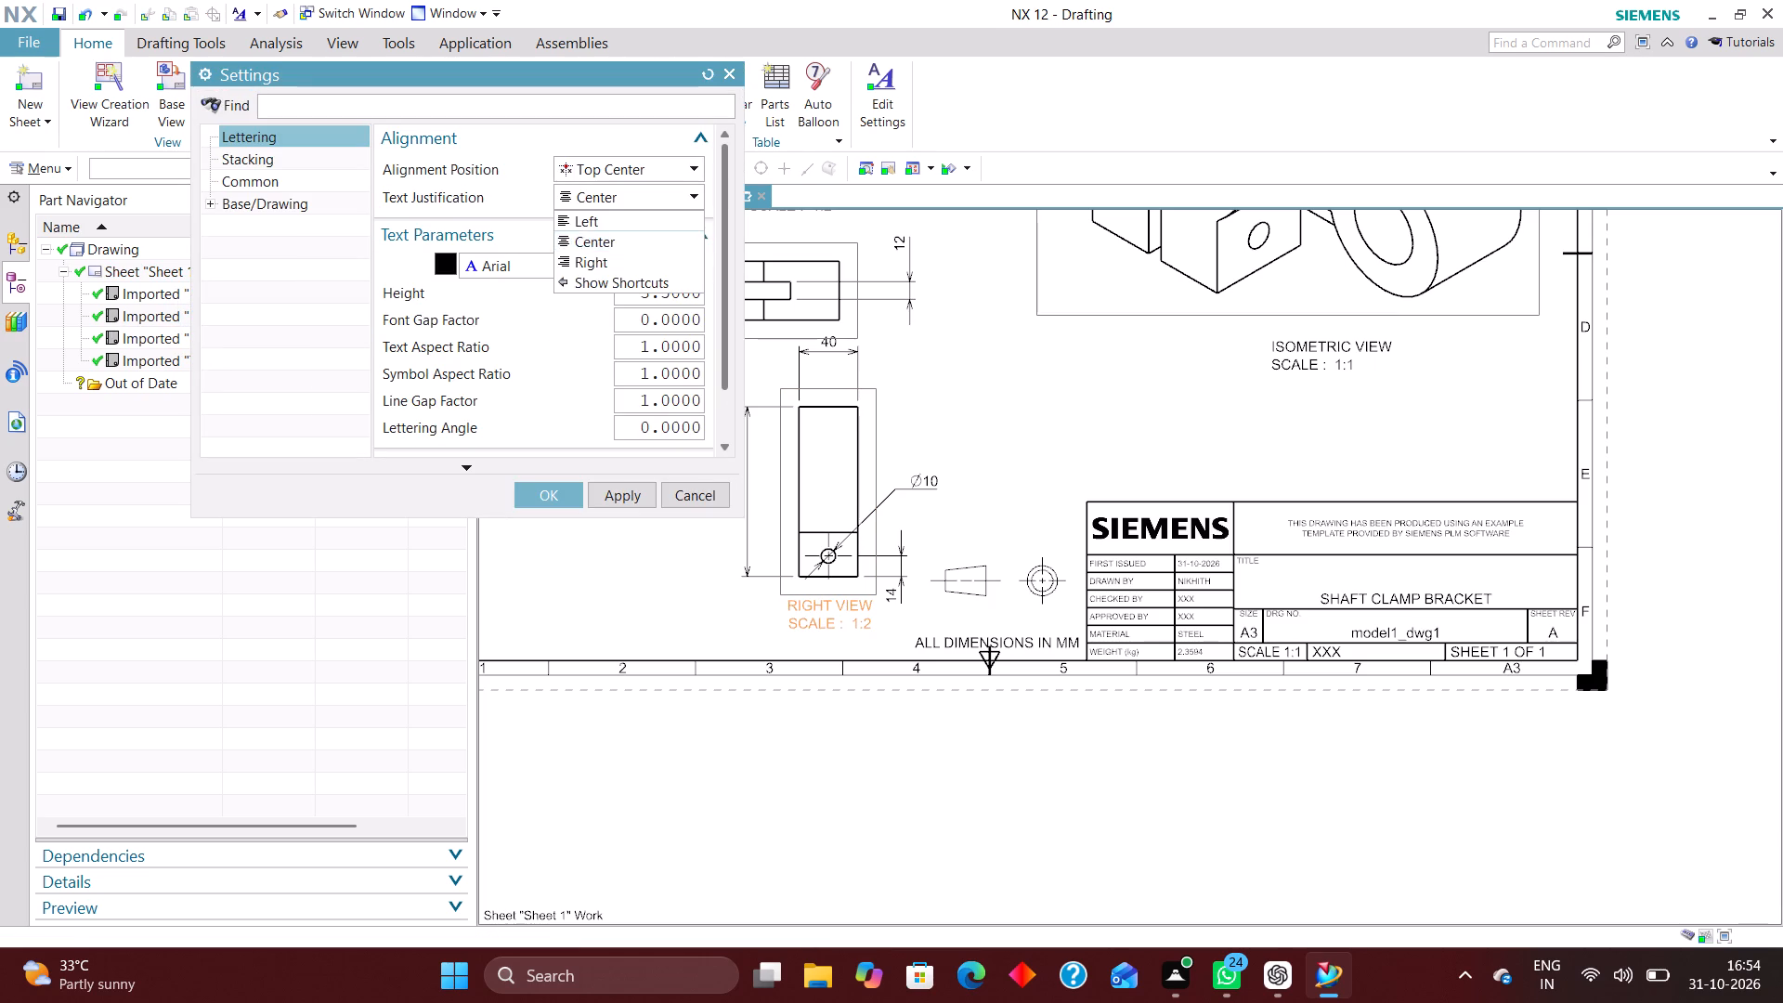
pyautogui.click(633, 215)
pyautogui.click(559, 497)
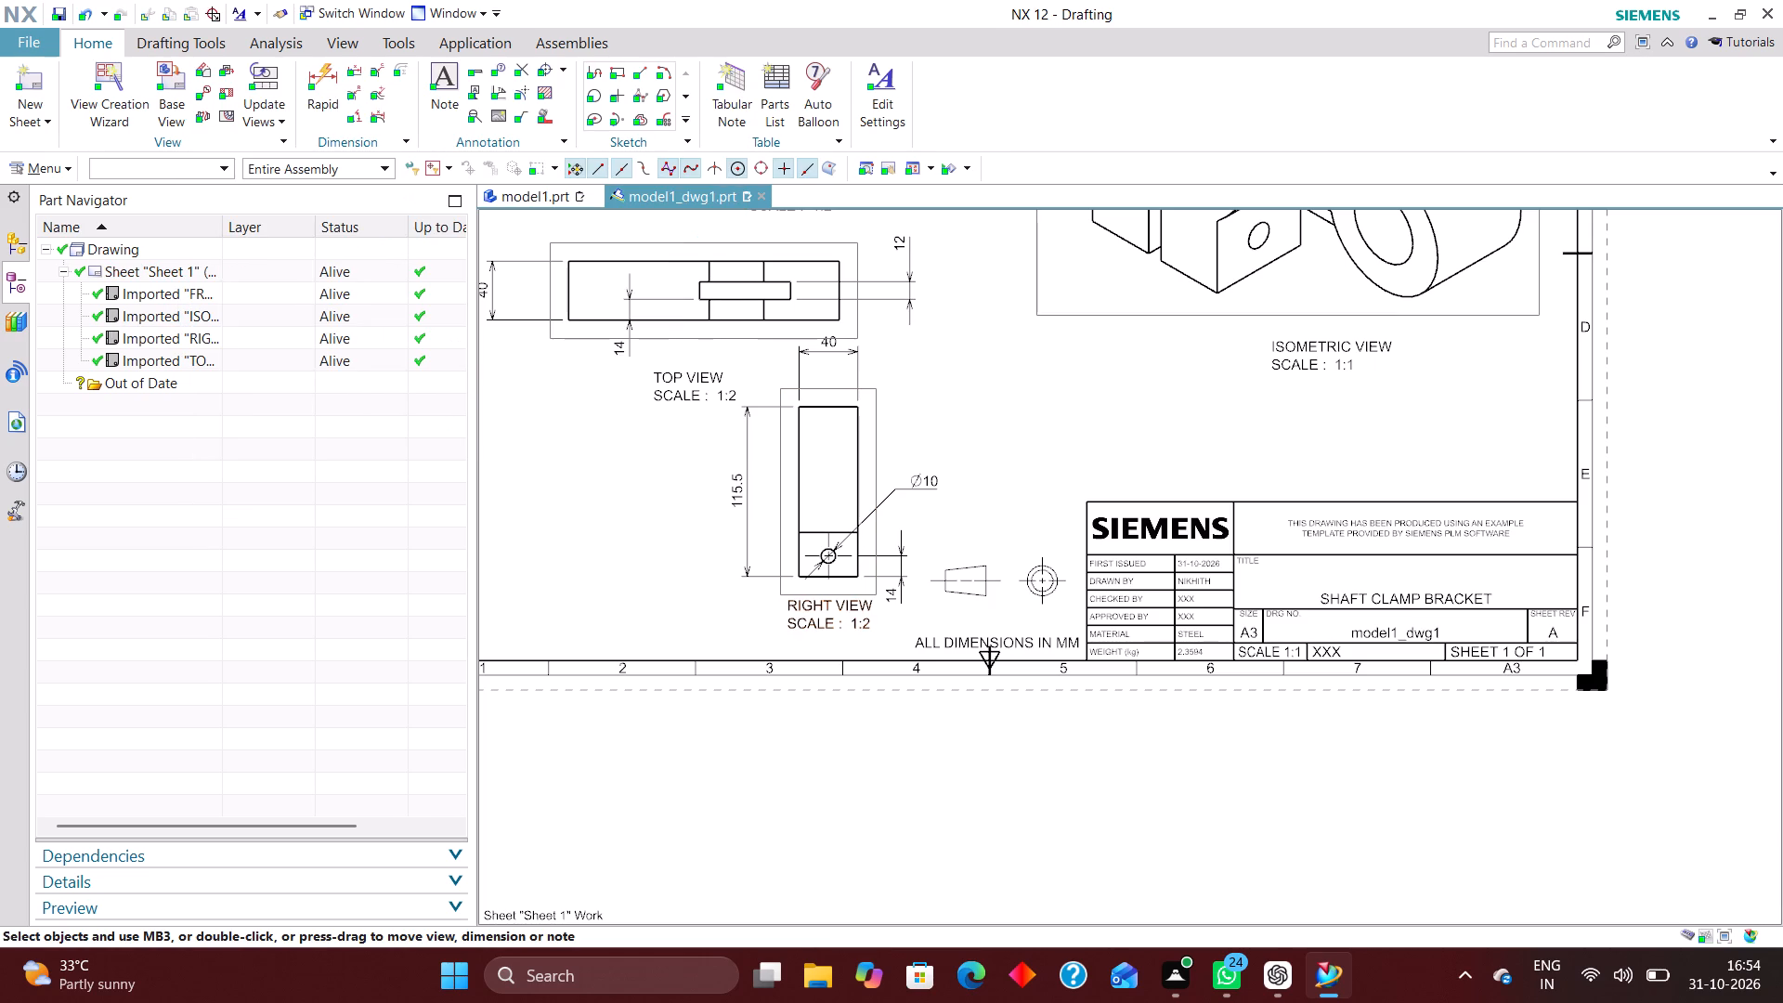
# Examine the whole sheet's layout and the spacing between the top view and the right view's width dimension.
pyautogui.scroll(-2, 868, 736)
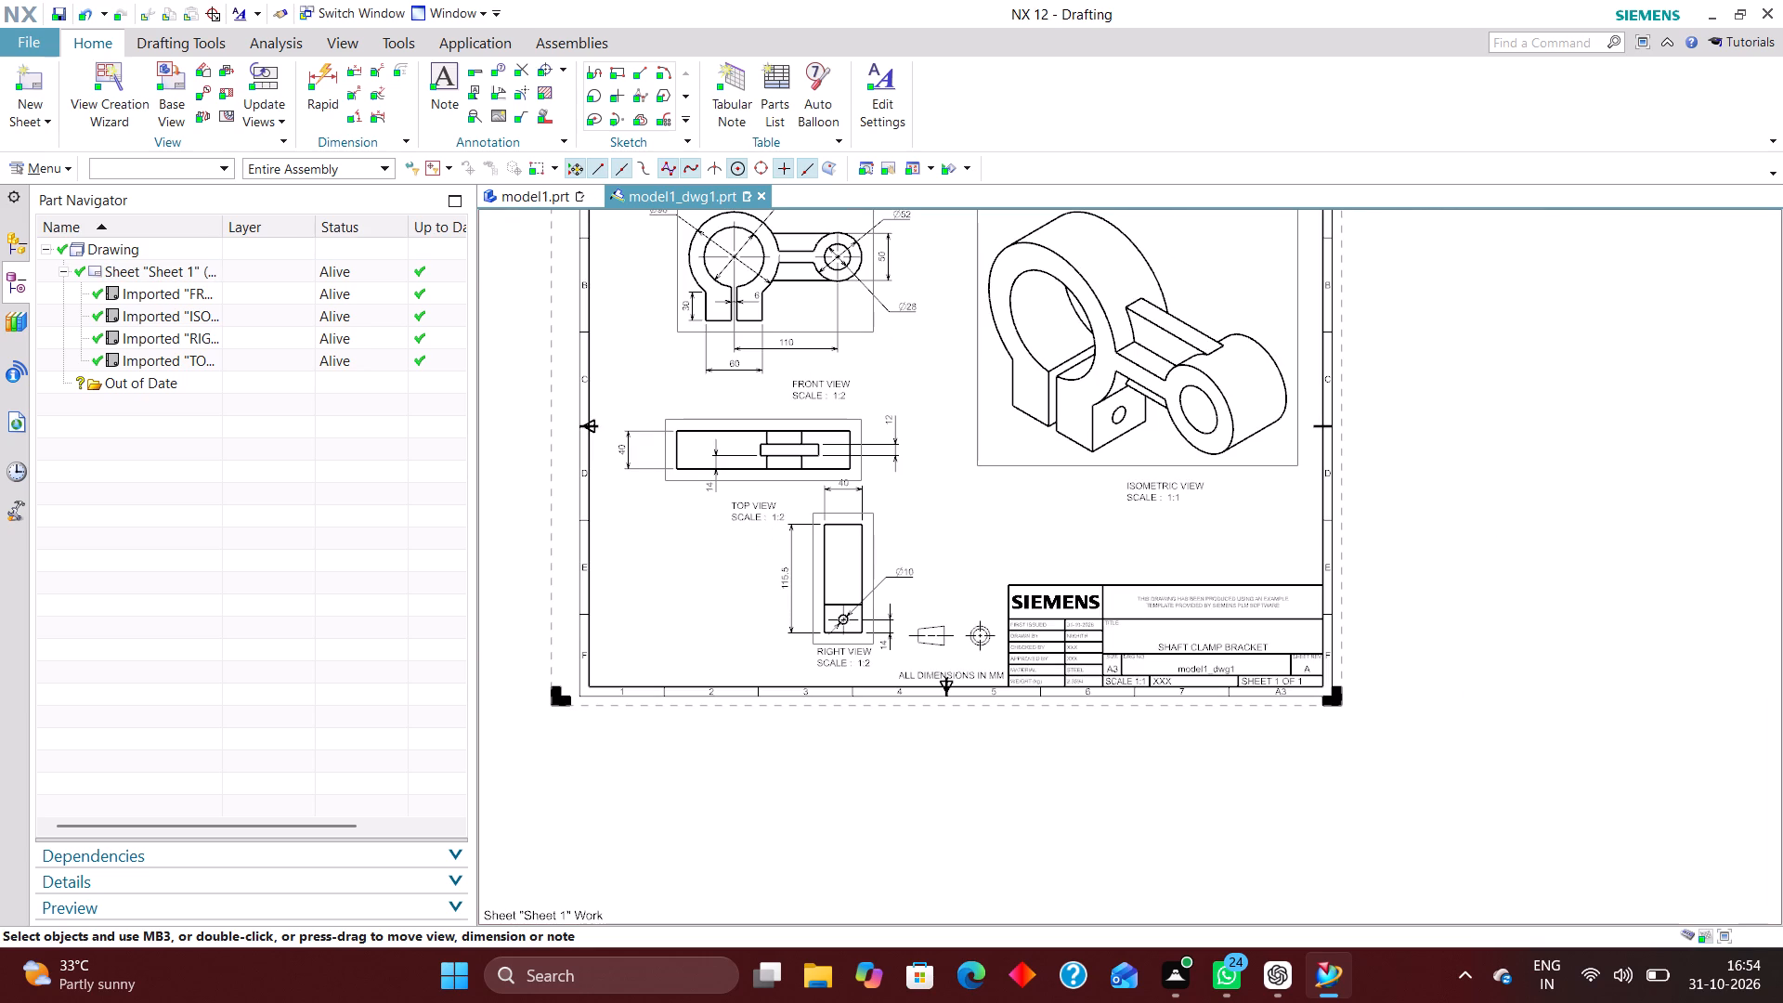
pyautogui.moveTo(993, 493); pyautogui.dragTo(928, 550, button='right')
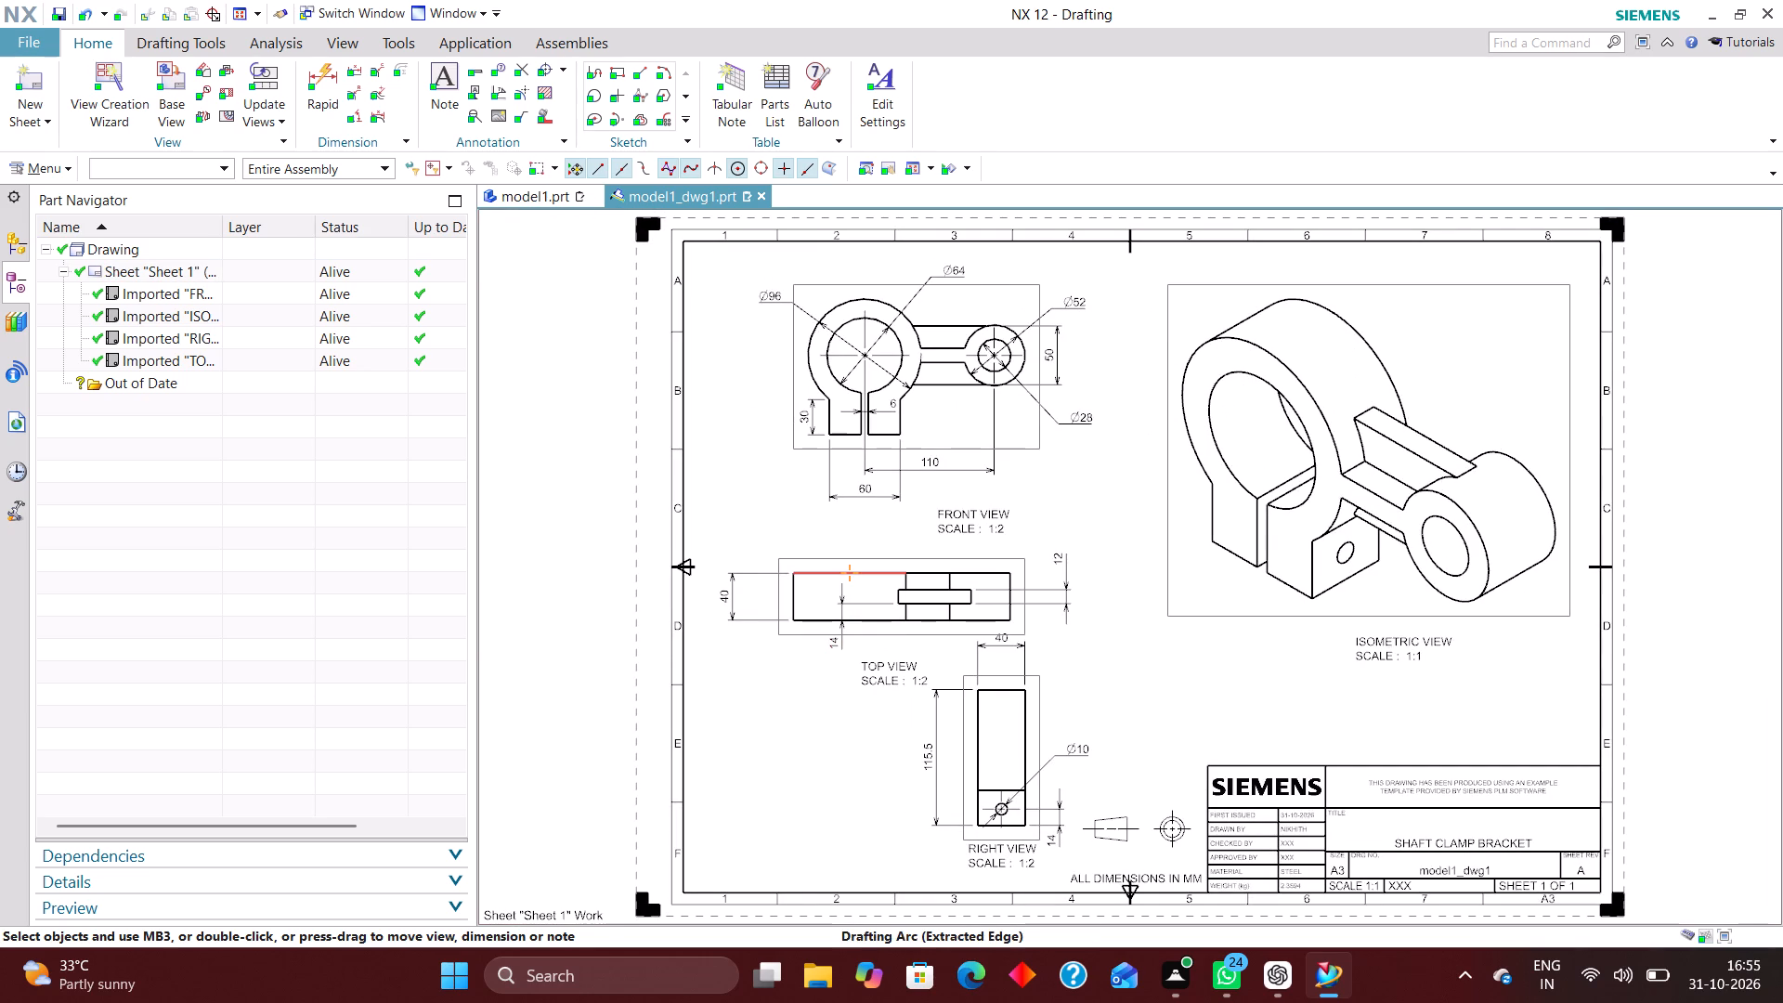
pyautogui.scroll(3, 730, 504)
pyautogui.scroll(-3, 697, 495)
pyautogui.scroll(2, 1126, 636)
pyautogui.scroll(-3, 1078, 552)
pyautogui.moveTo(1091, 501); pyautogui.dragTo(1018, 584, button='right')
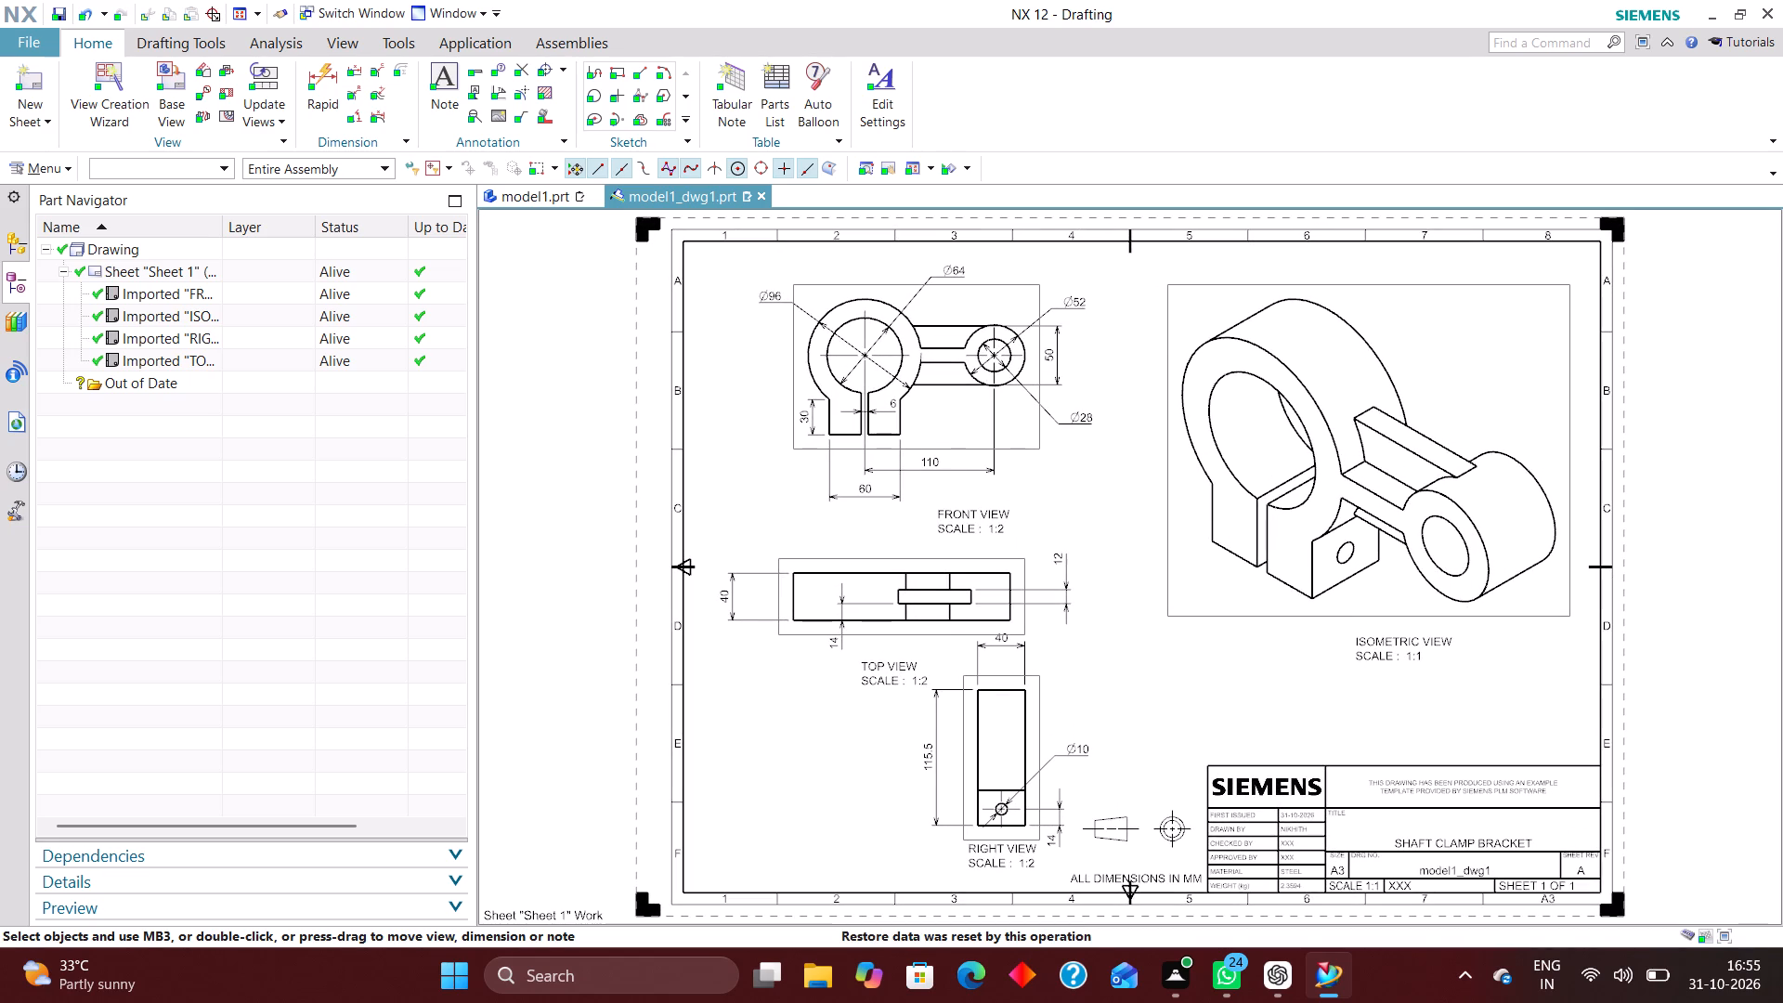
# Bring the right view's 40 width dimension closer to its top edge and set its arrows to point in from outside.
pyautogui.scroll(4, 1008, 665)
pyautogui.moveTo(993, 600); pyautogui.dragTo(993, 619)
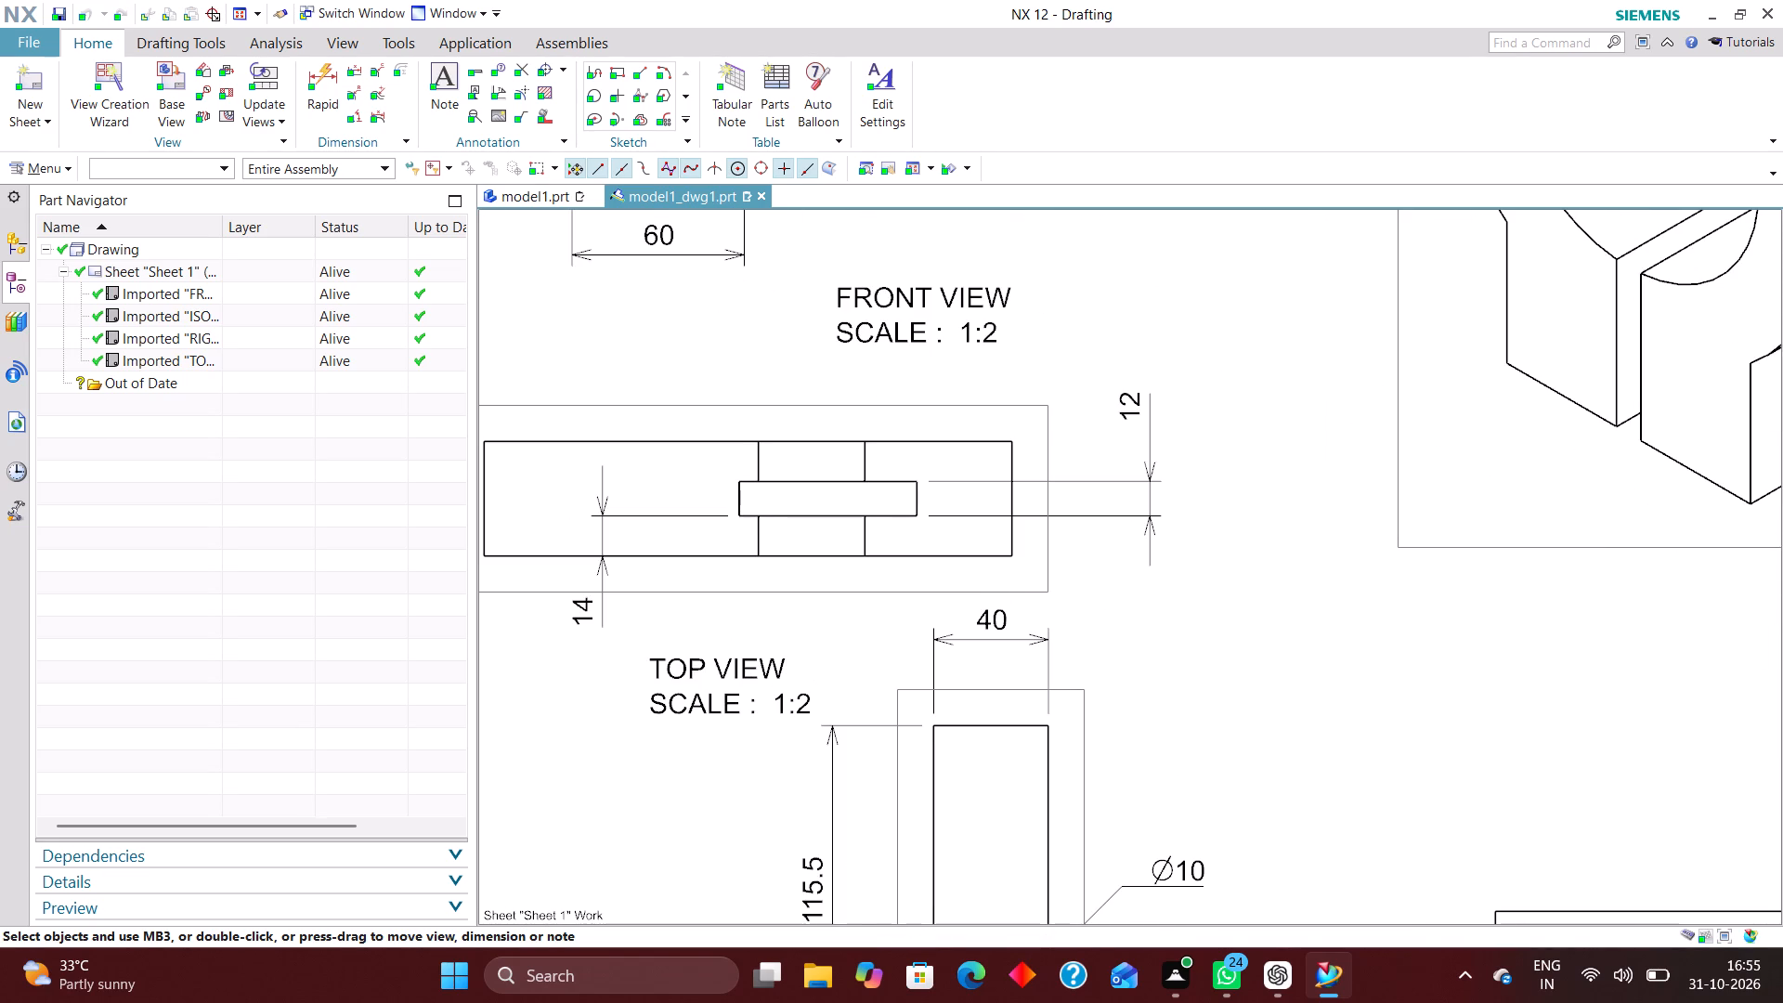
pyautogui.doubleClick(996, 640)
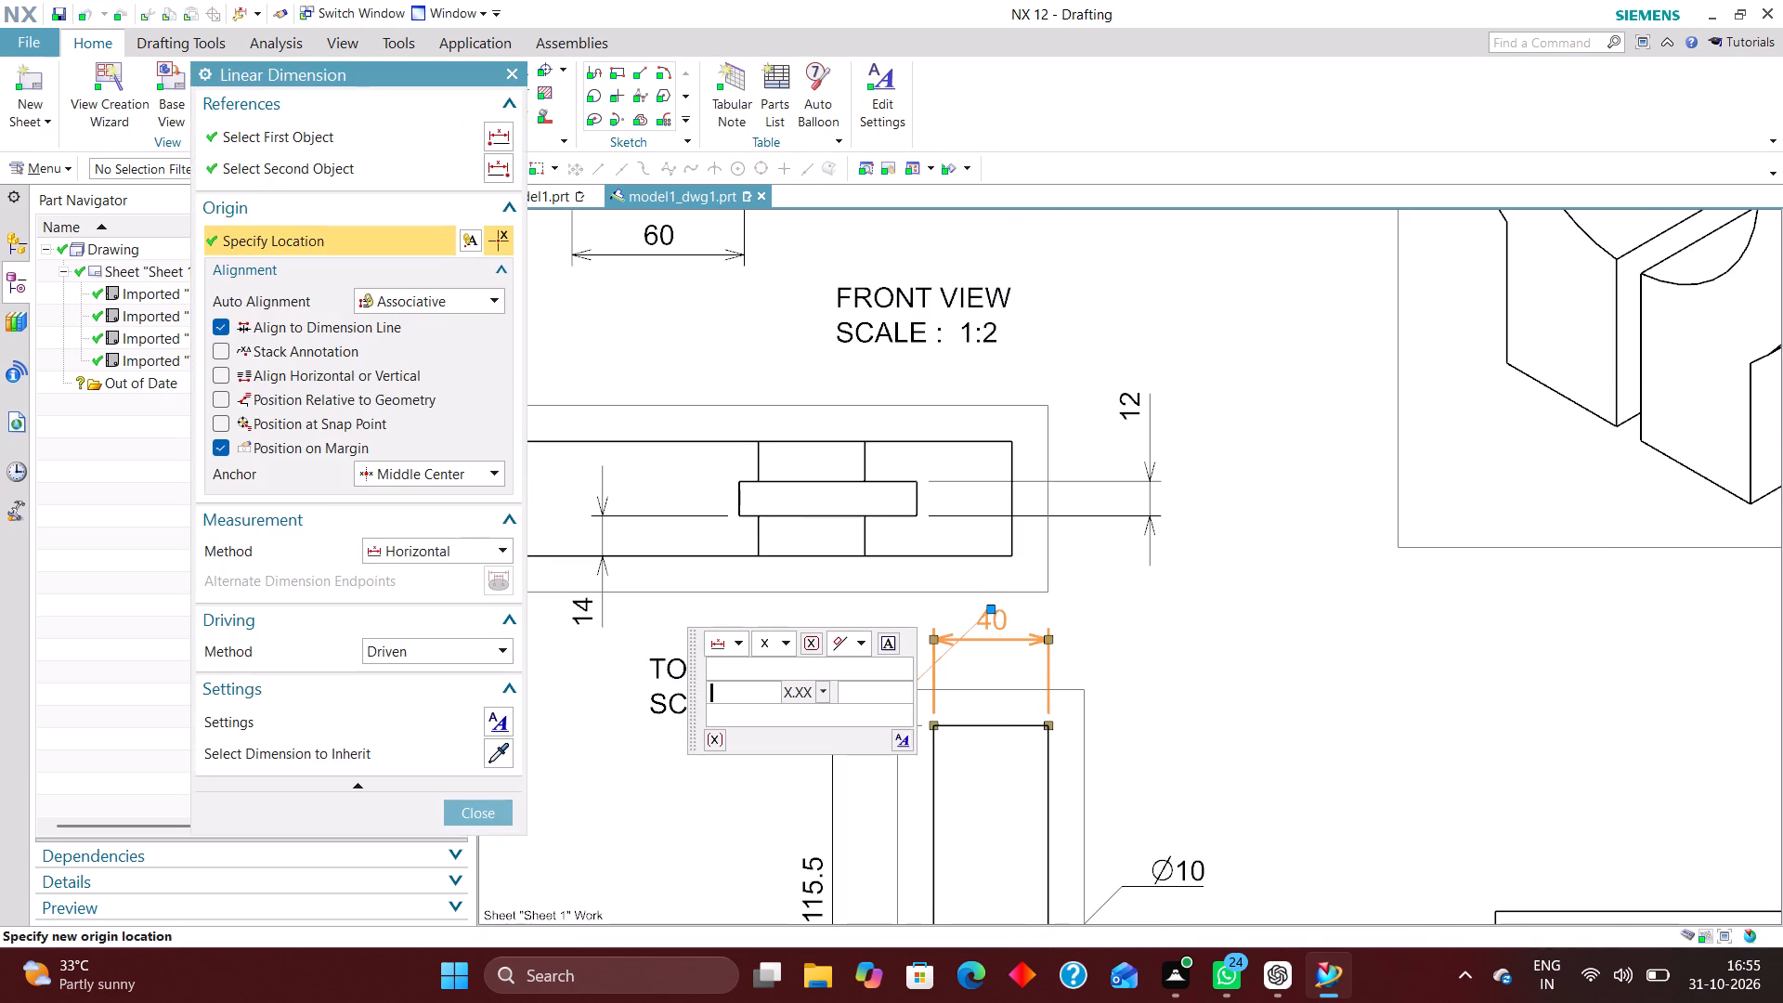
pyautogui.click(1053, 638)
pyautogui.click(899, 769)
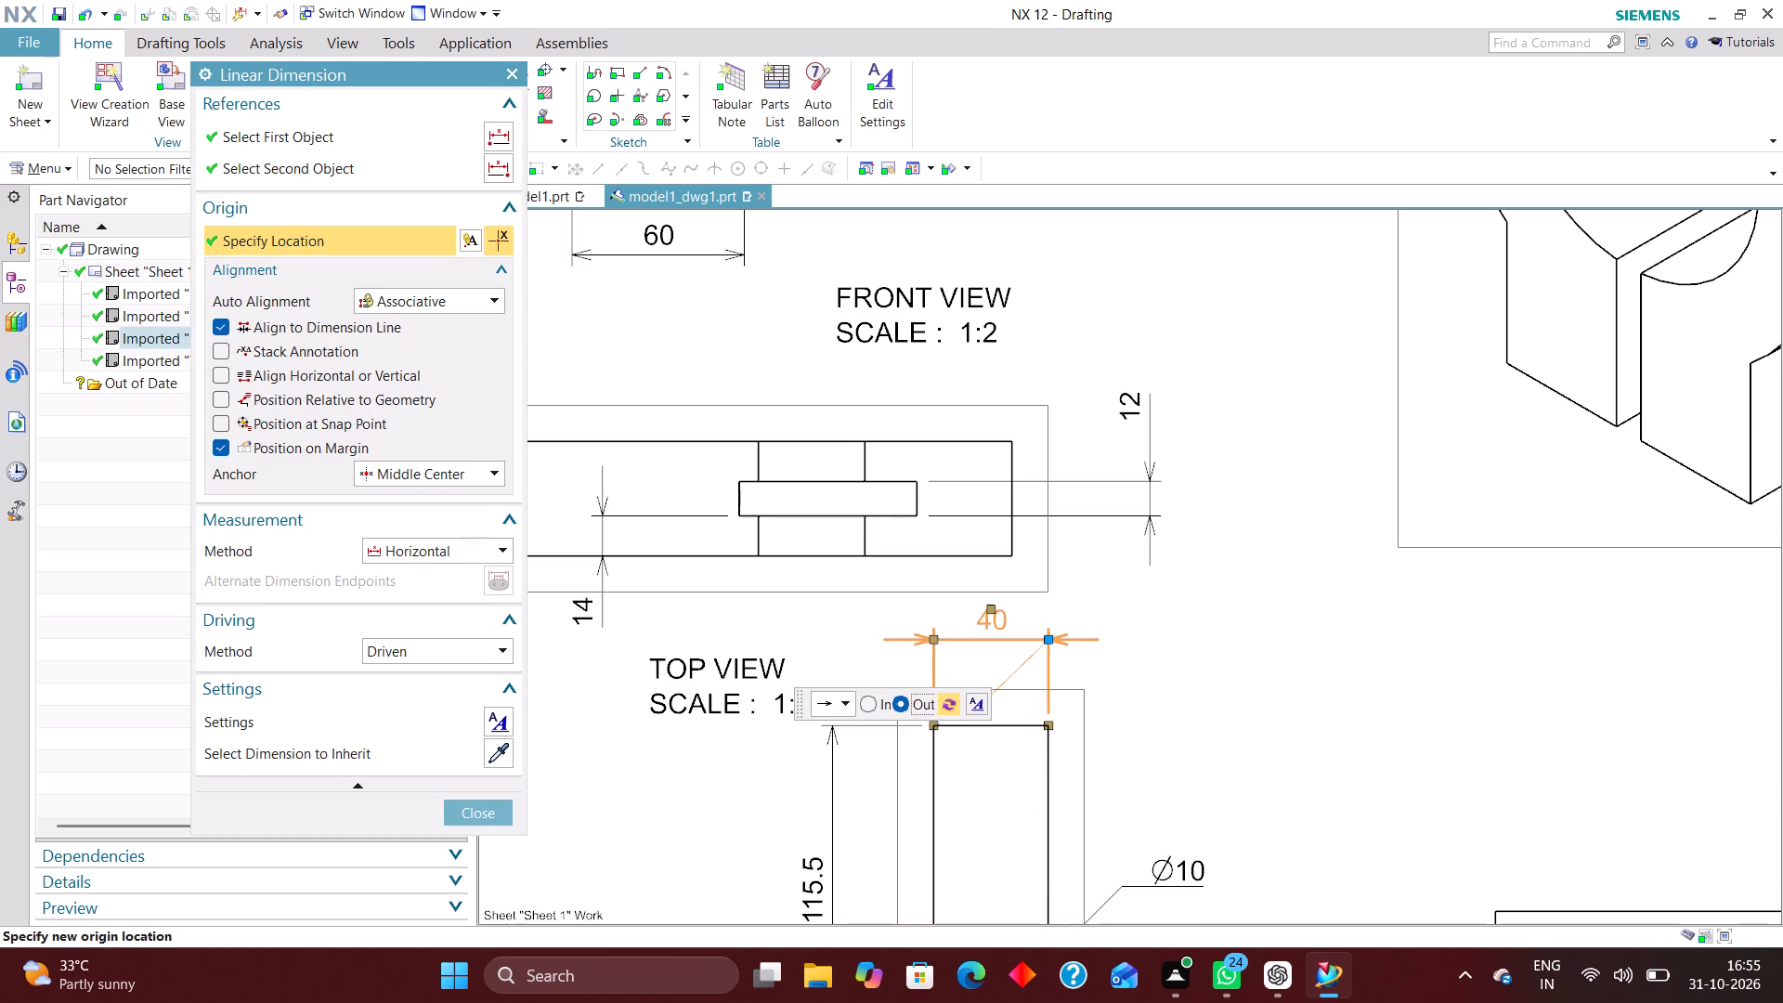
pyautogui.click(482, 818)
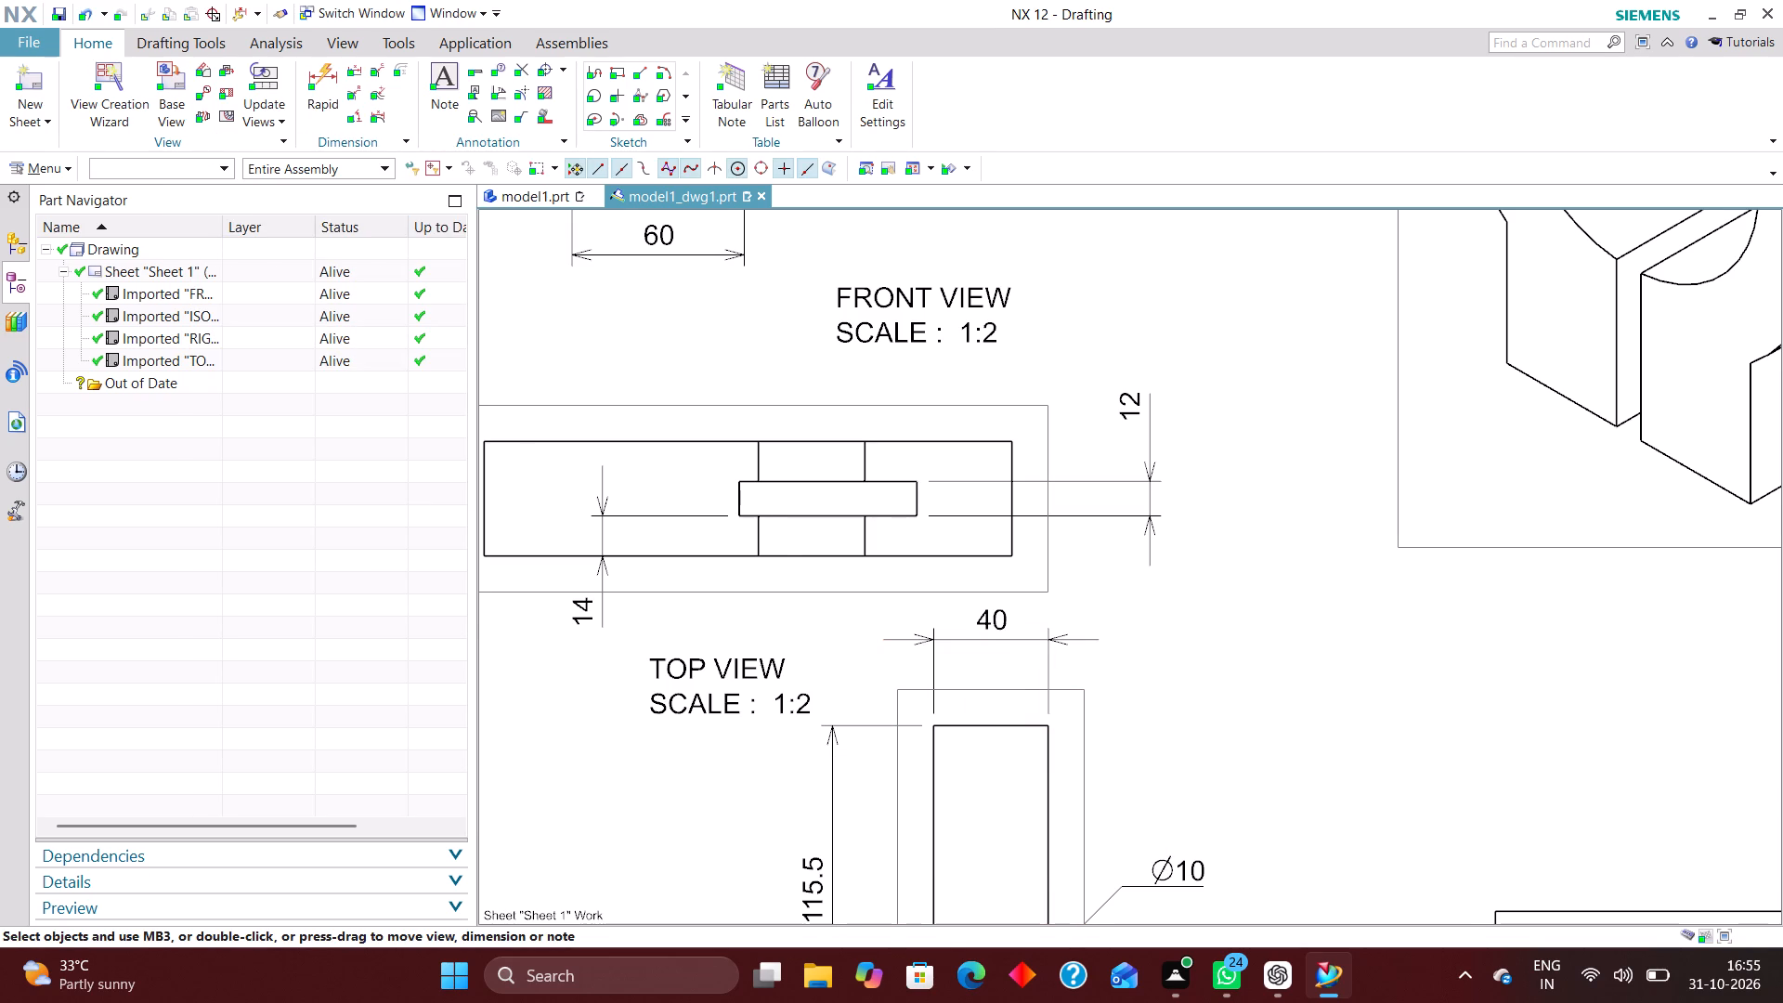
# Set the front view's hidden lines to a dashed line font so the clamp lugs' bolt hole shows as hidden edges.
pyautogui.scroll(-2, 1000, 714)
pyautogui.scroll(-1, 976, 567)
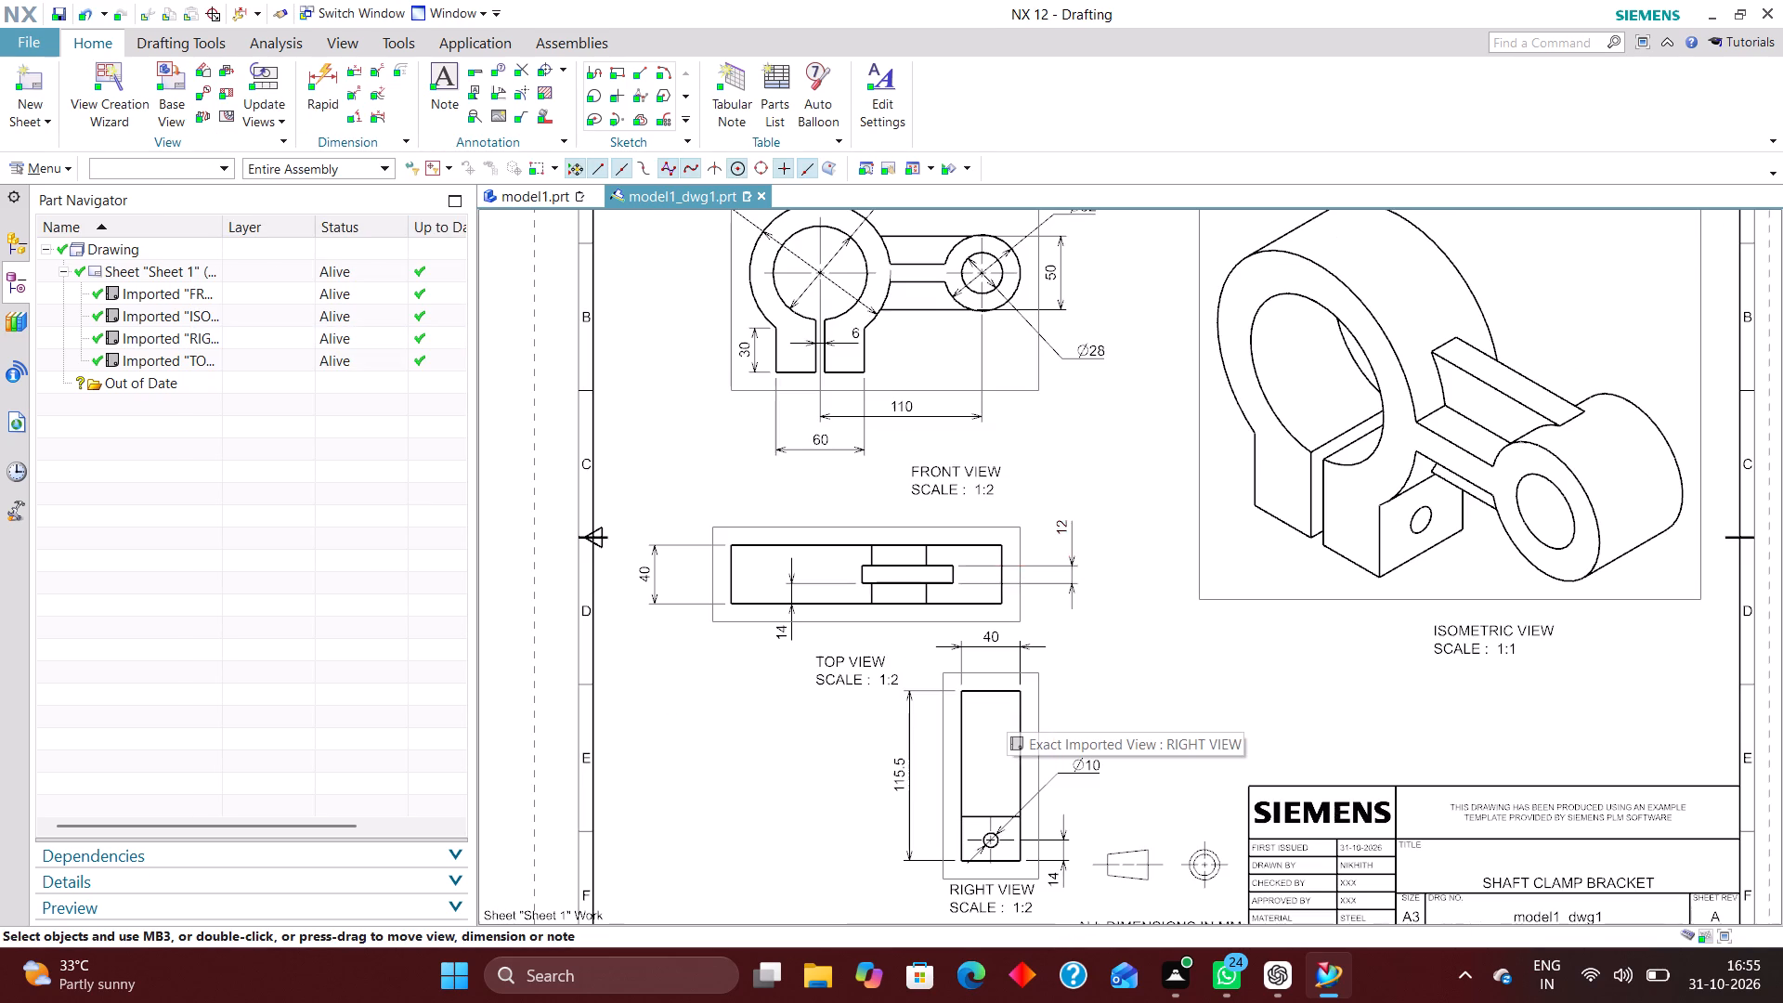
pyautogui.scroll(4, 786, 316)
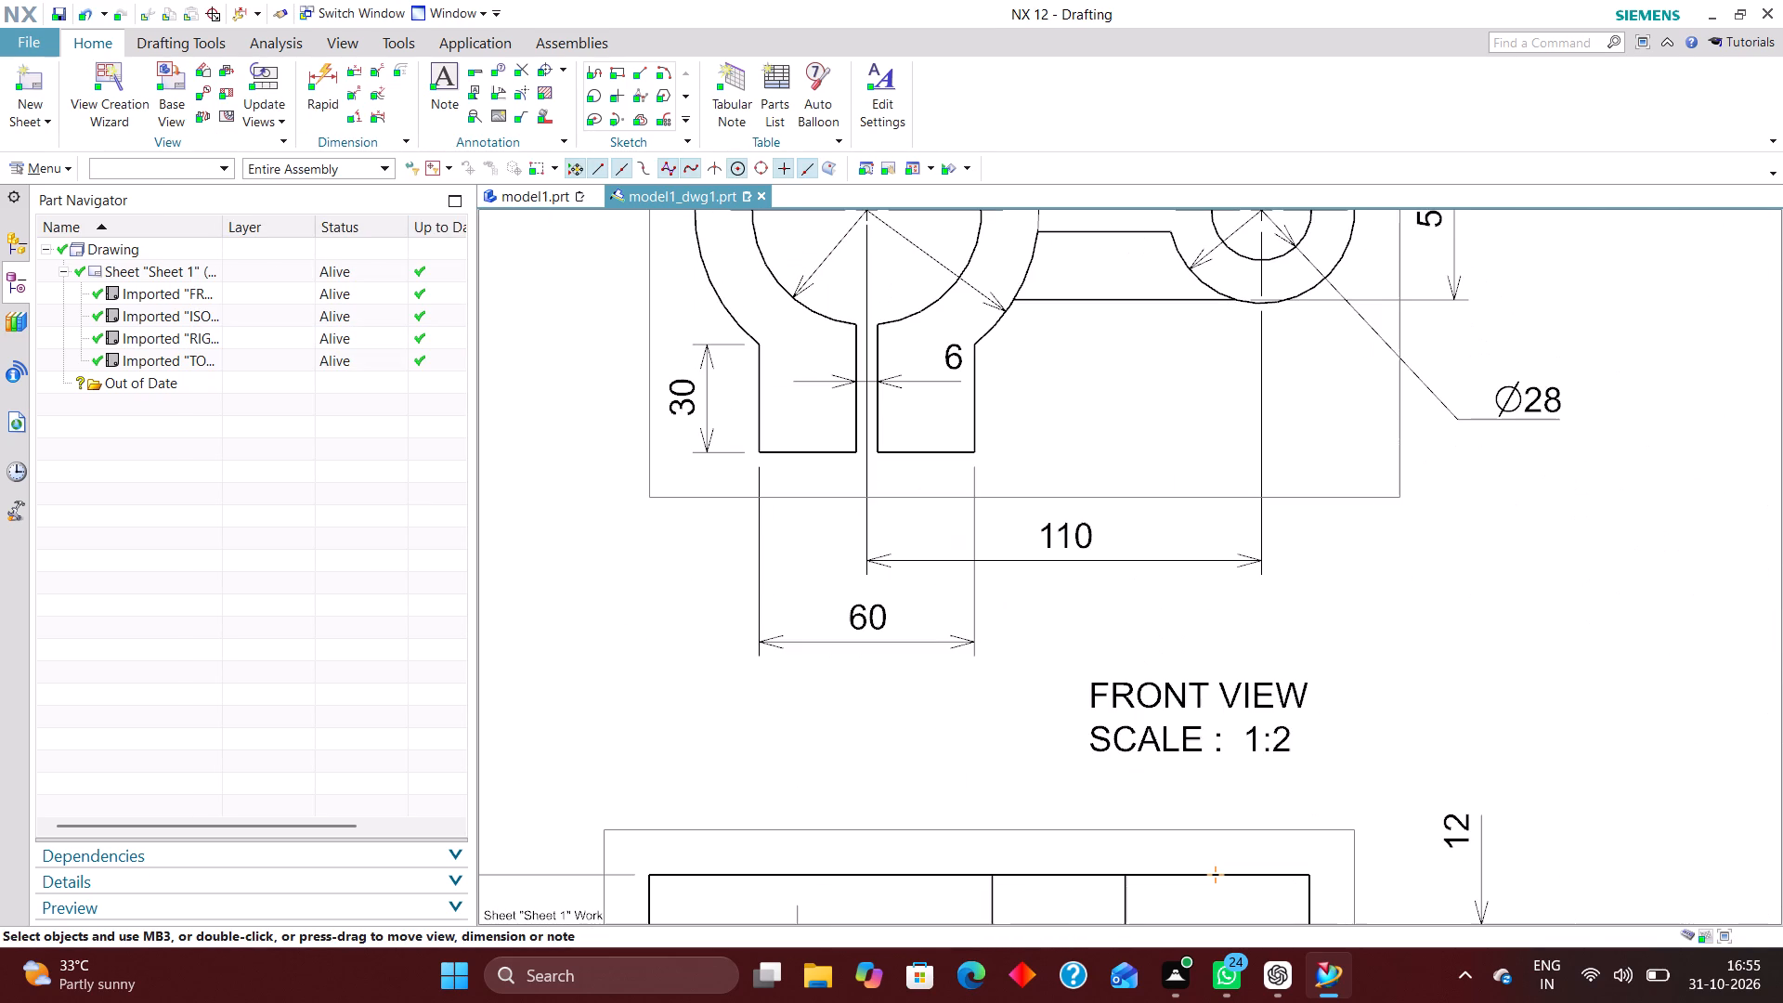
pyautogui.rightClick(932, 489)
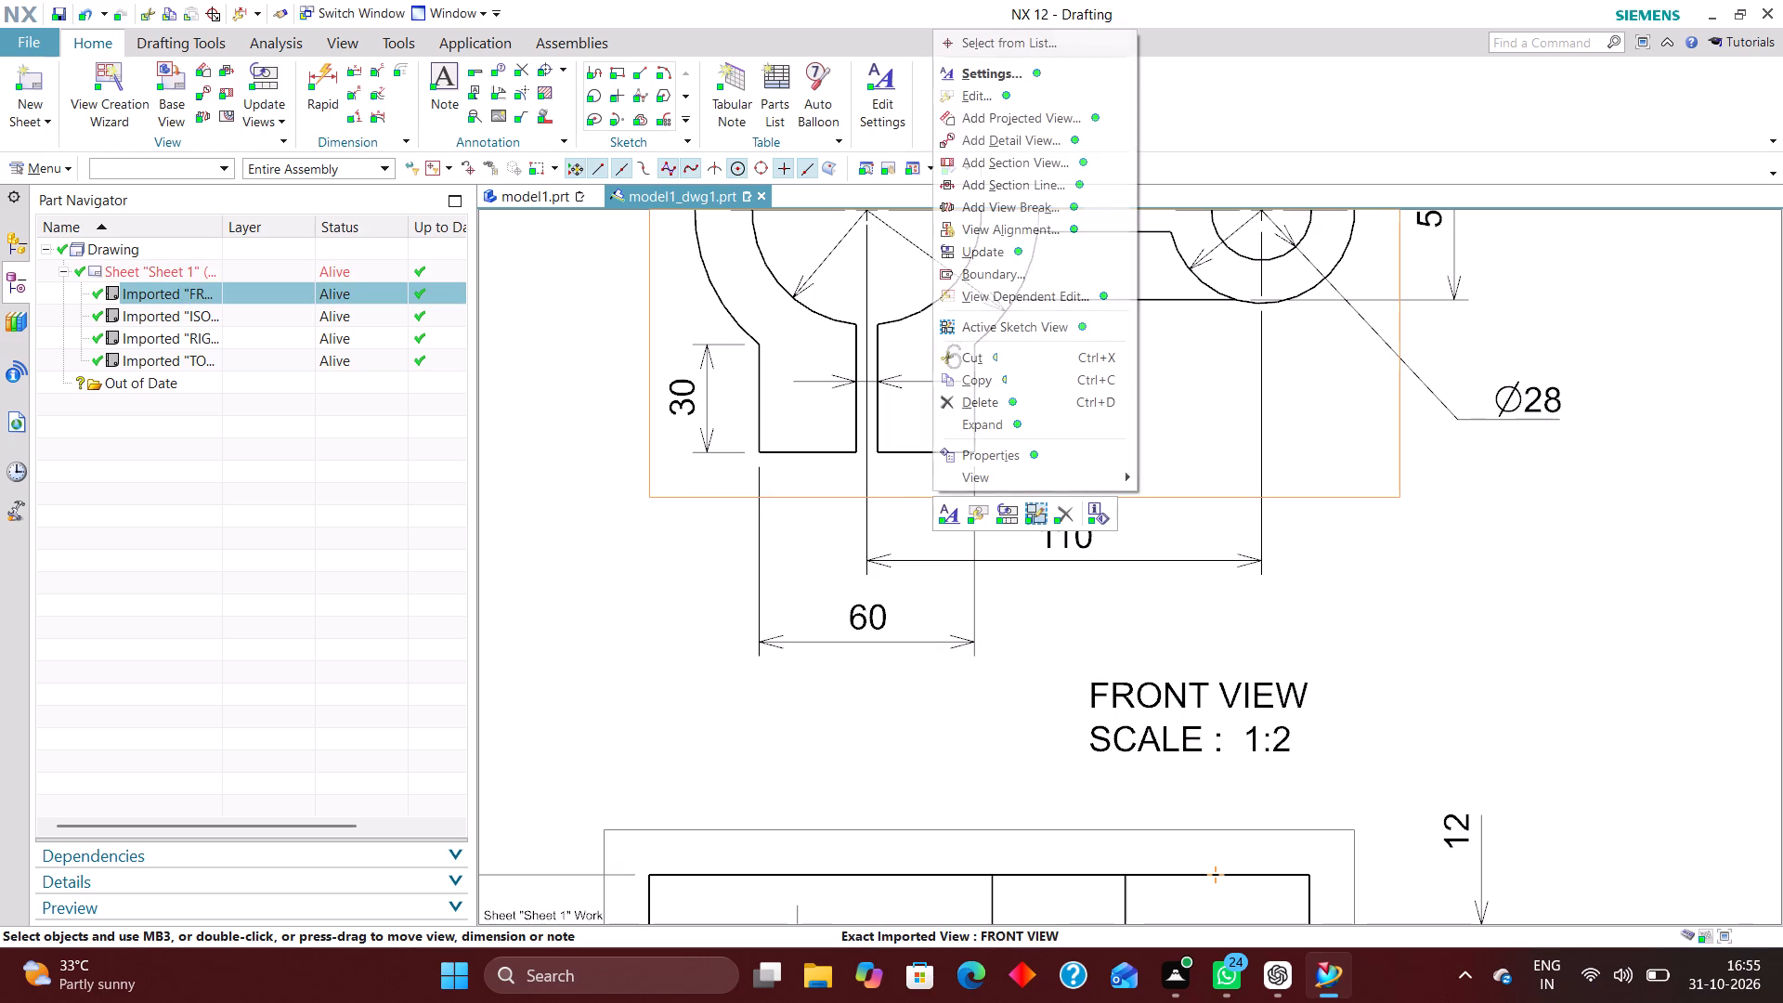
pyautogui.click(1010, 74)
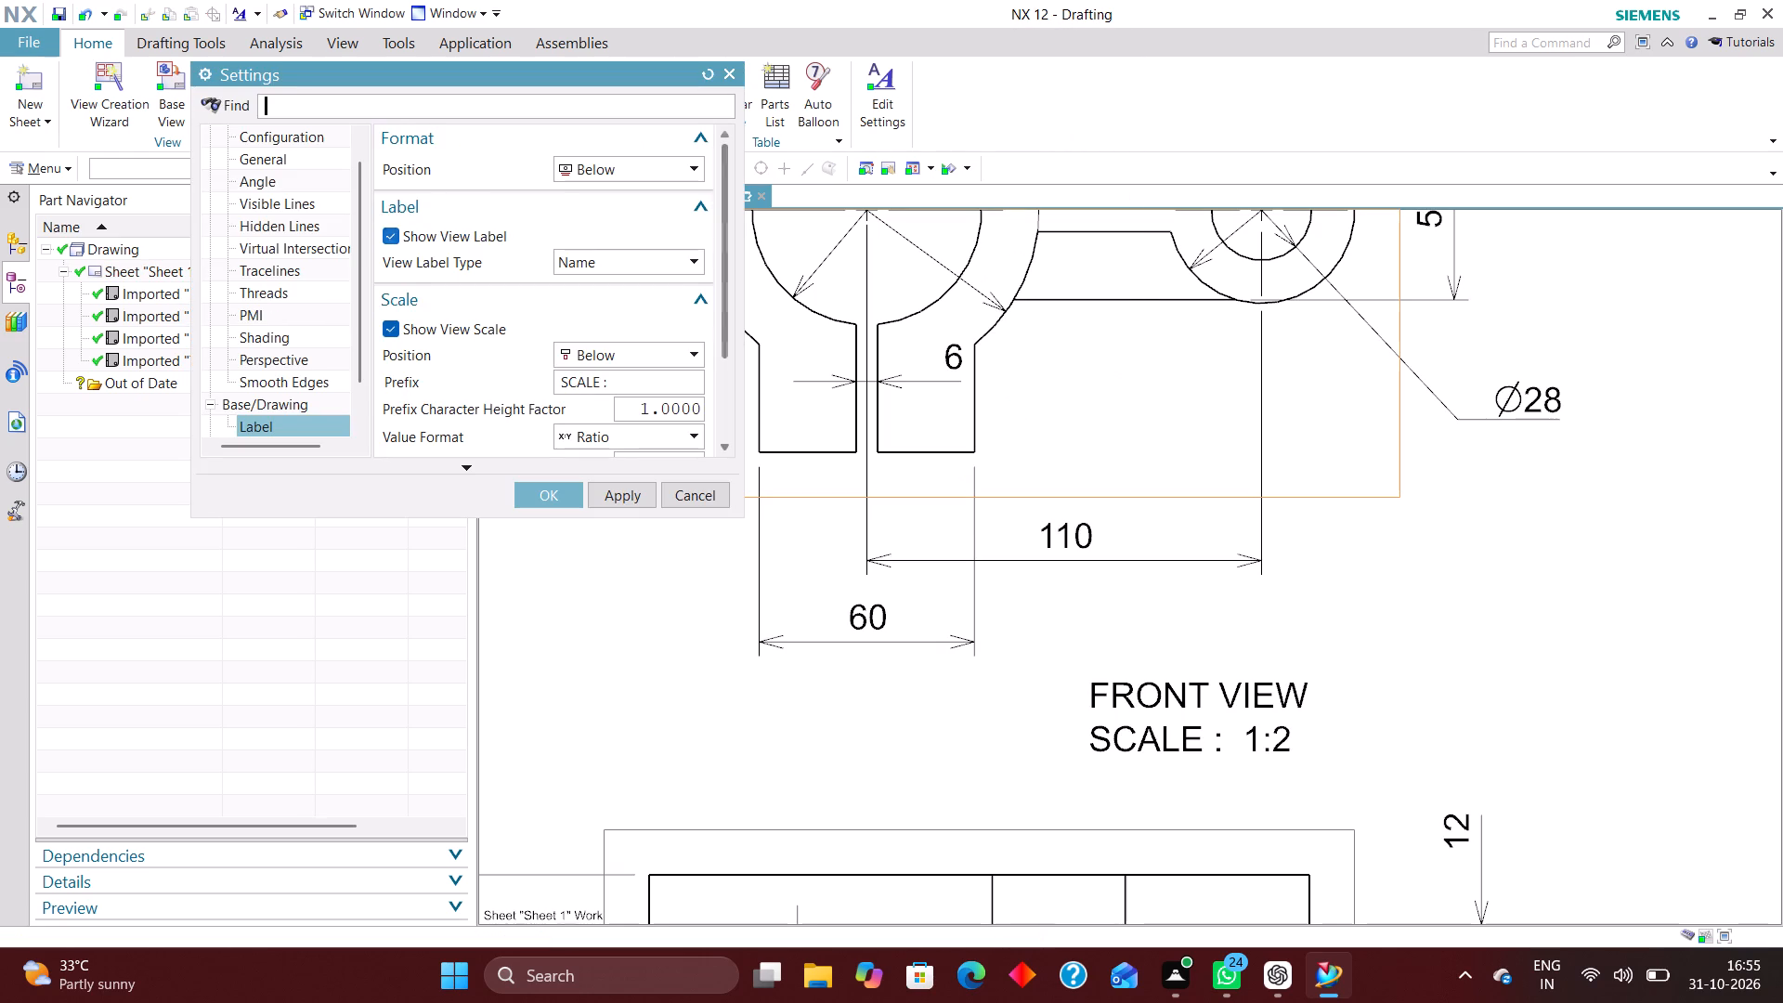
pyautogui.scroll(-4, 265, 317)
pyautogui.scroll(4, 272, 364)
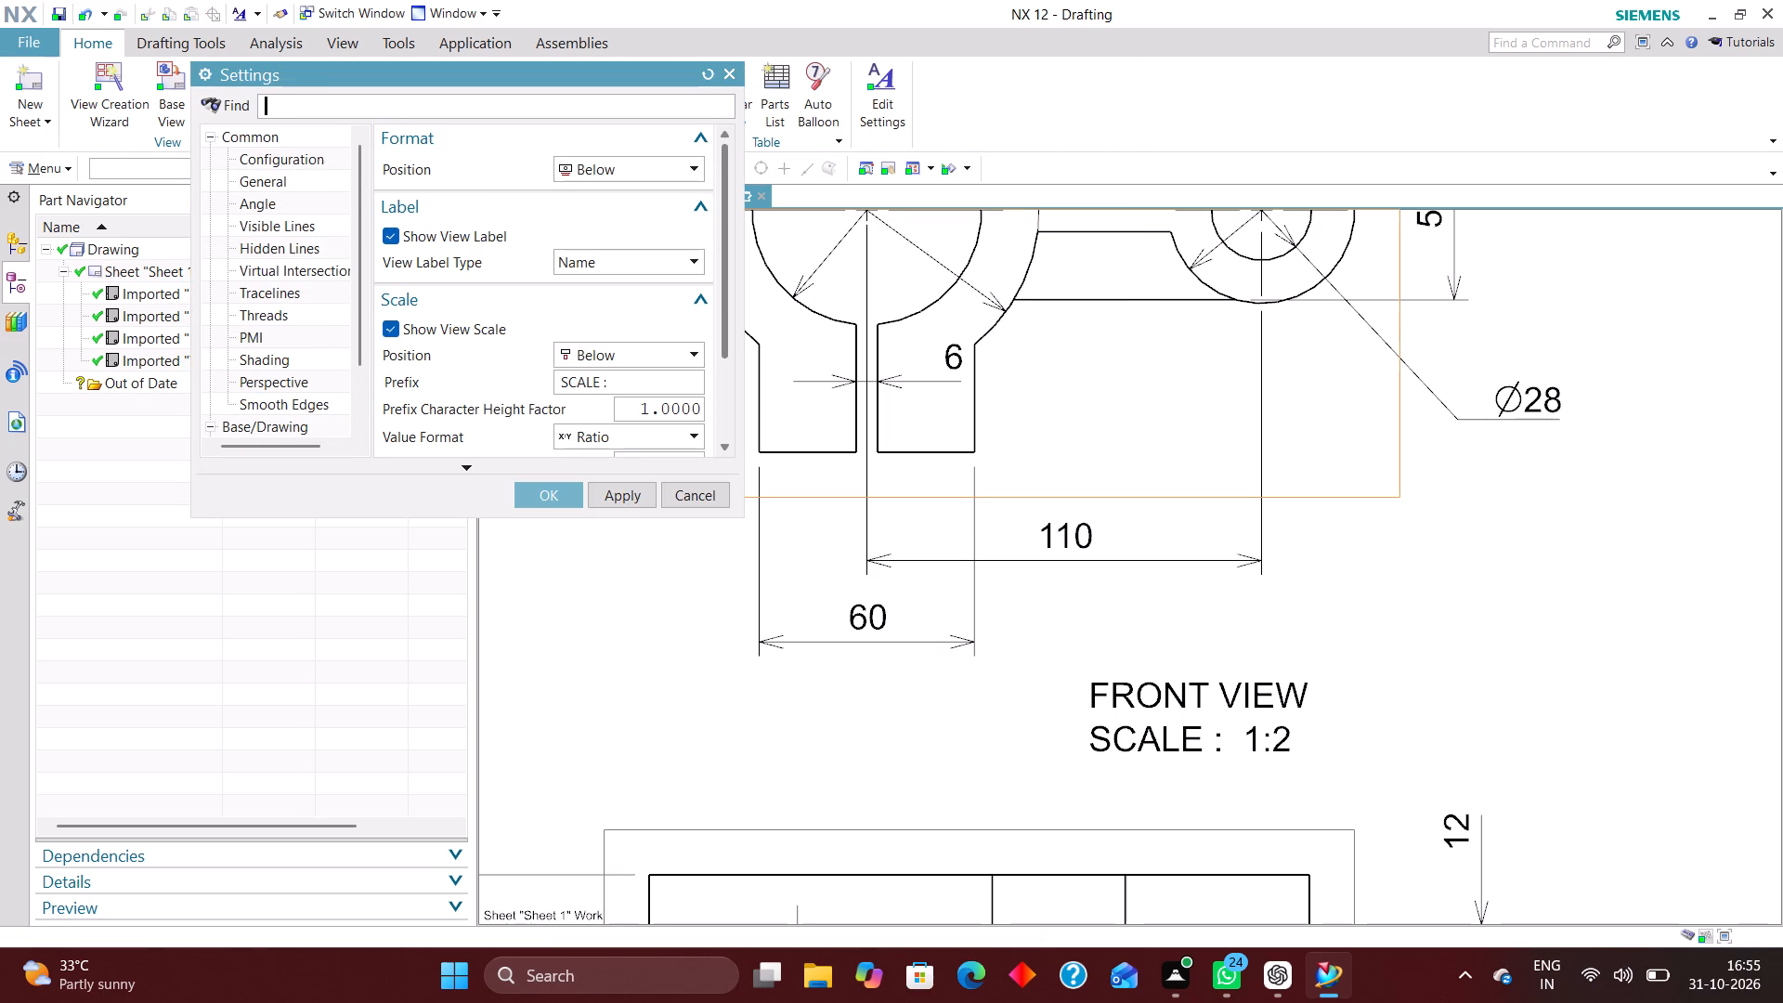
pyautogui.click(301, 251)
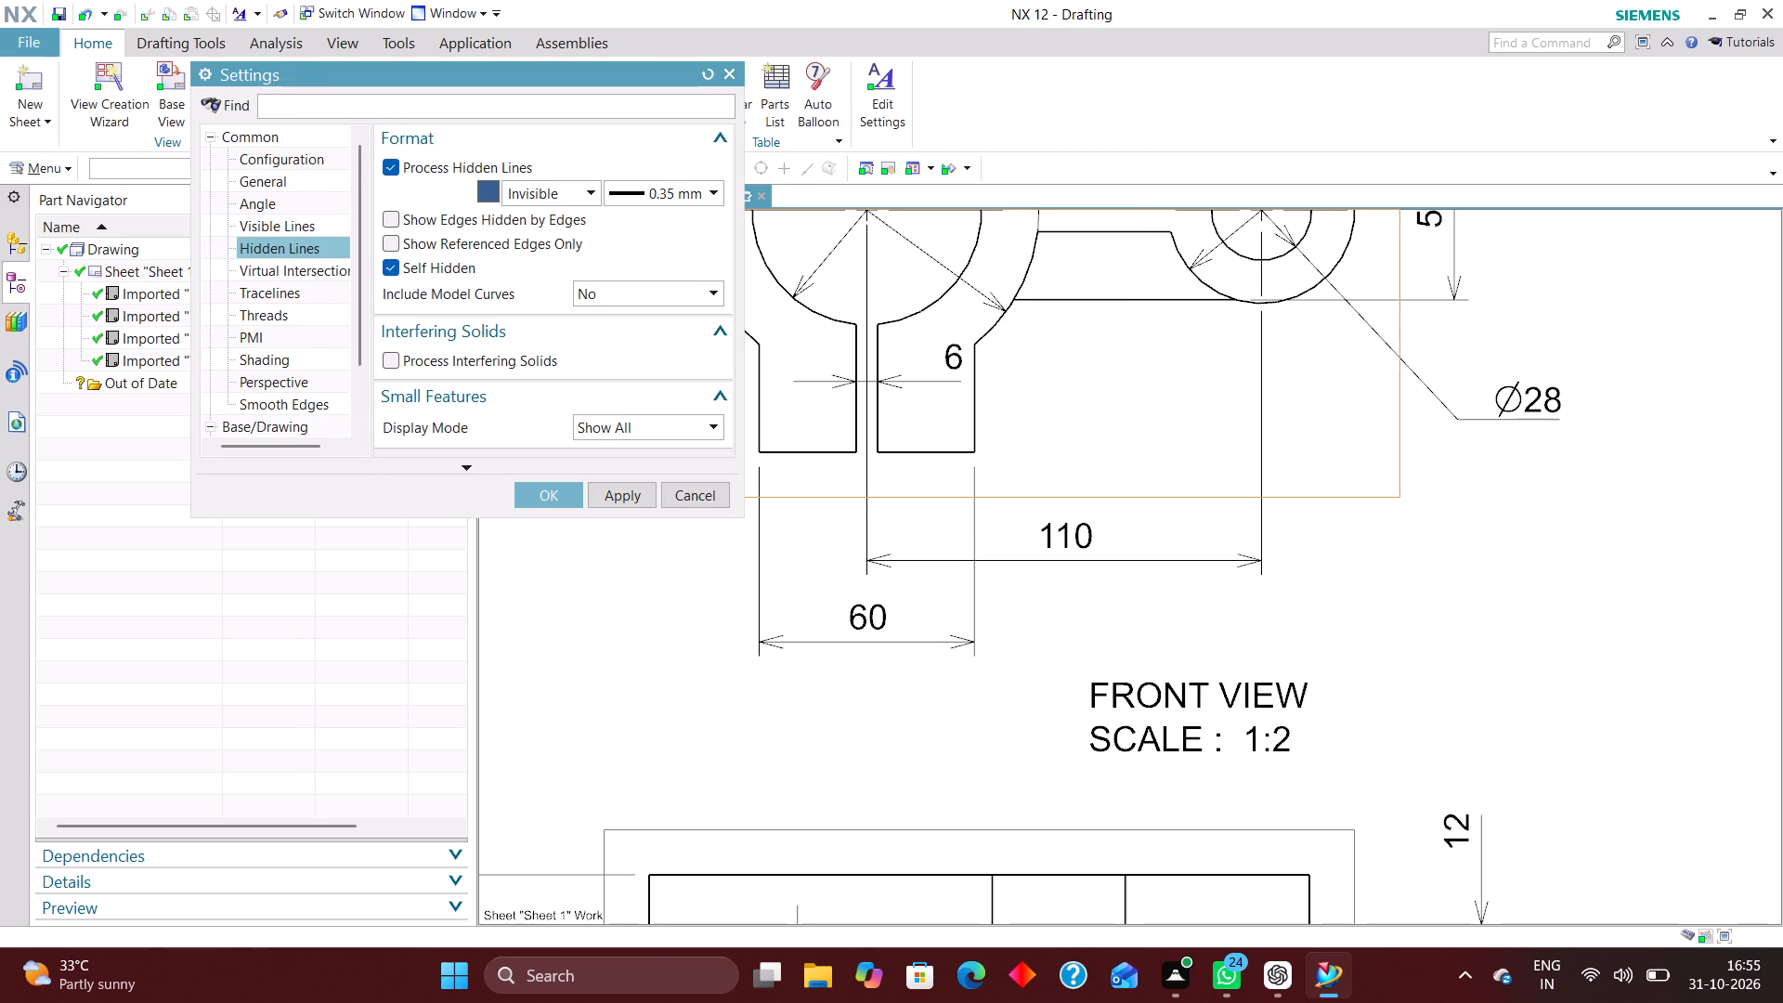
pyautogui.click(571, 192)
pyautogui.click(560, 252)
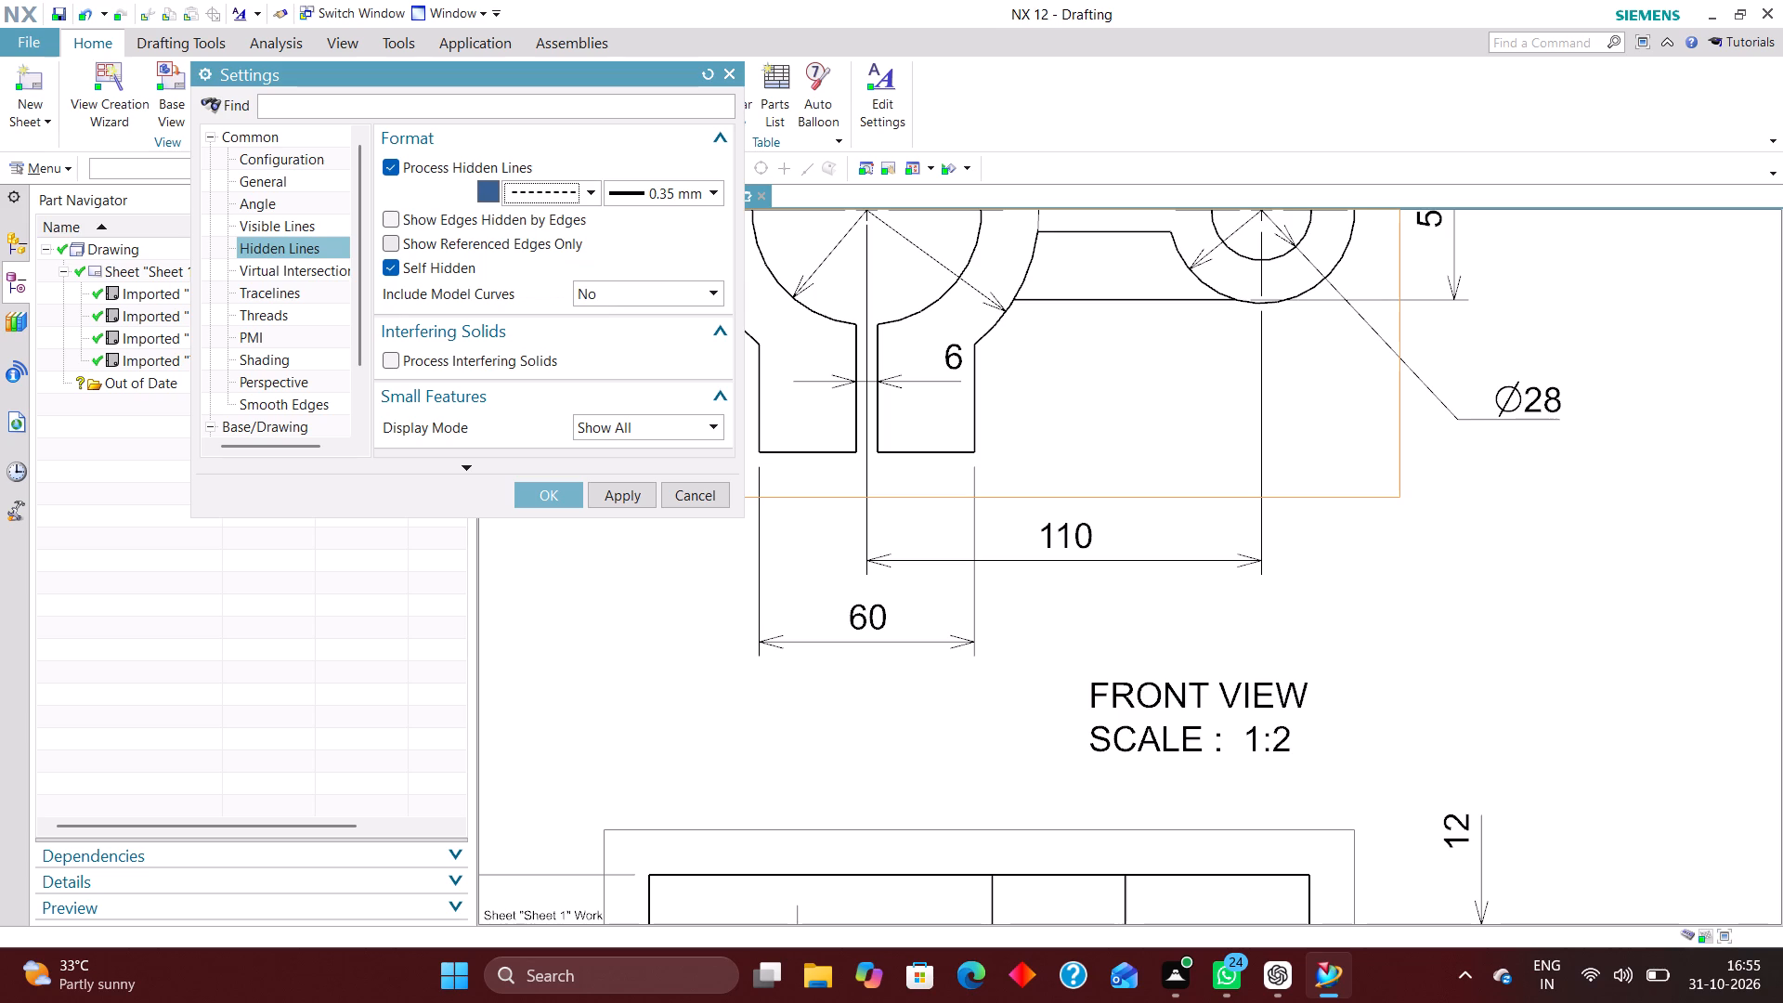
pyautogui.click(556, 194)
pyautogui.click(550, 228)
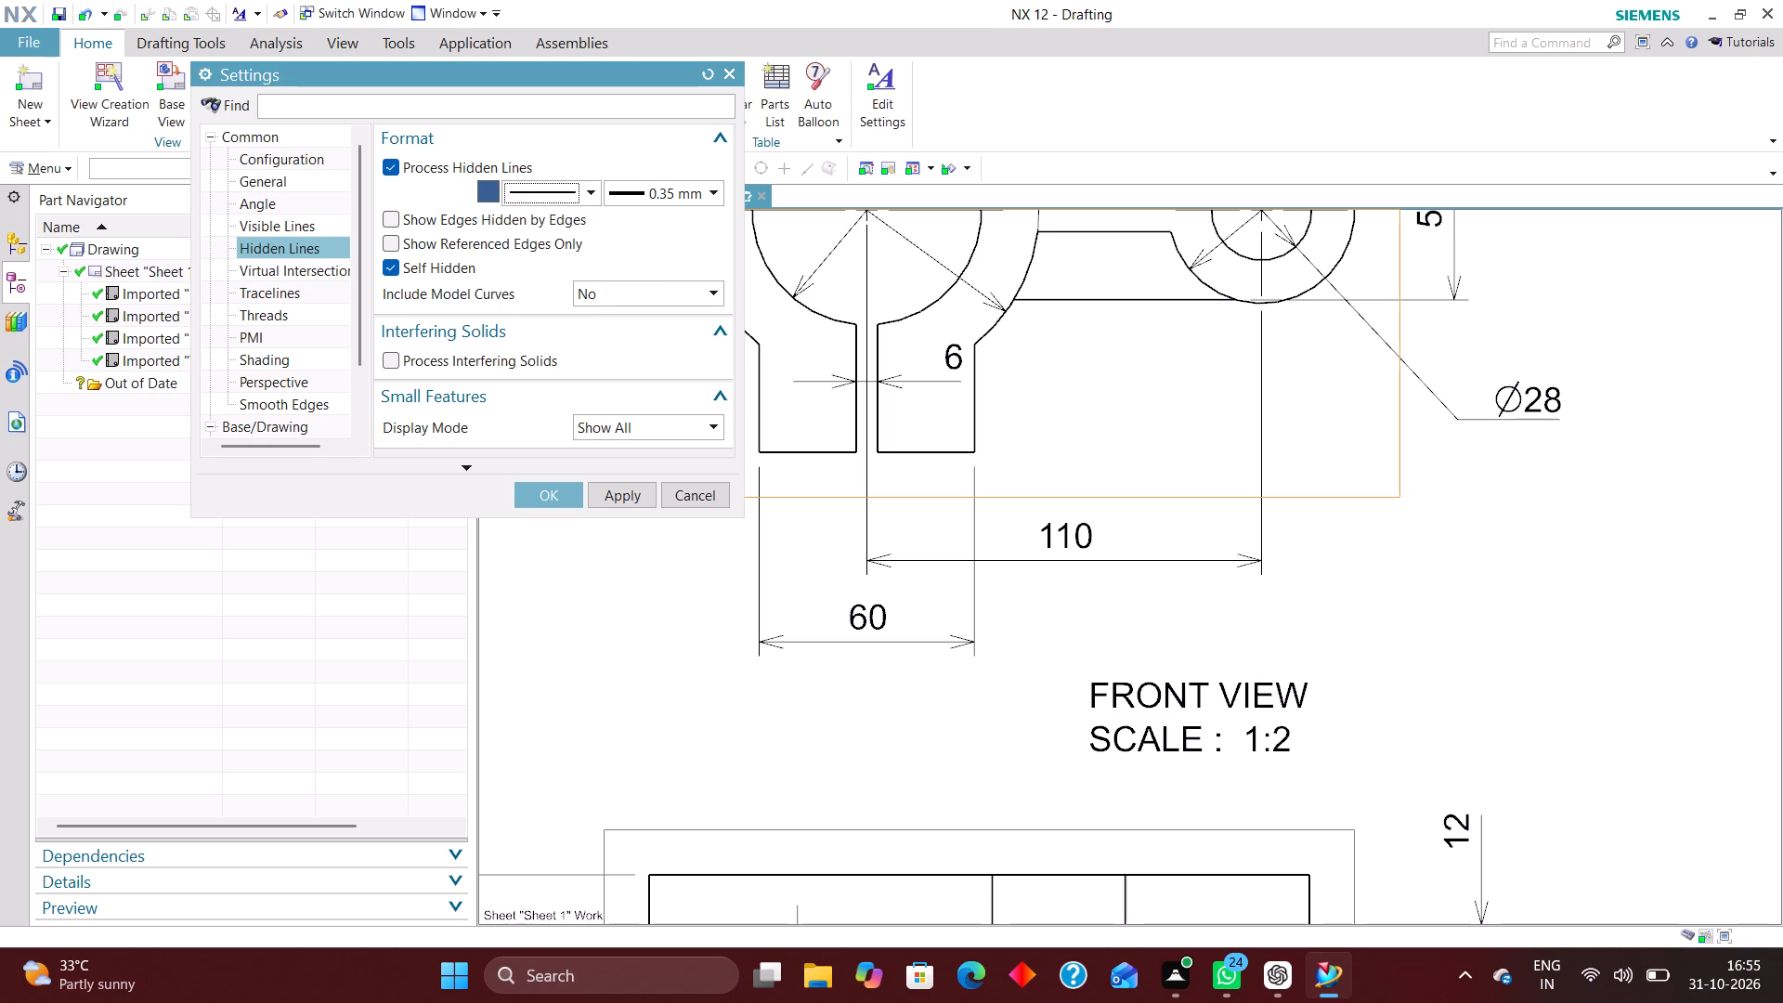
pyautogui.click(569, 195)
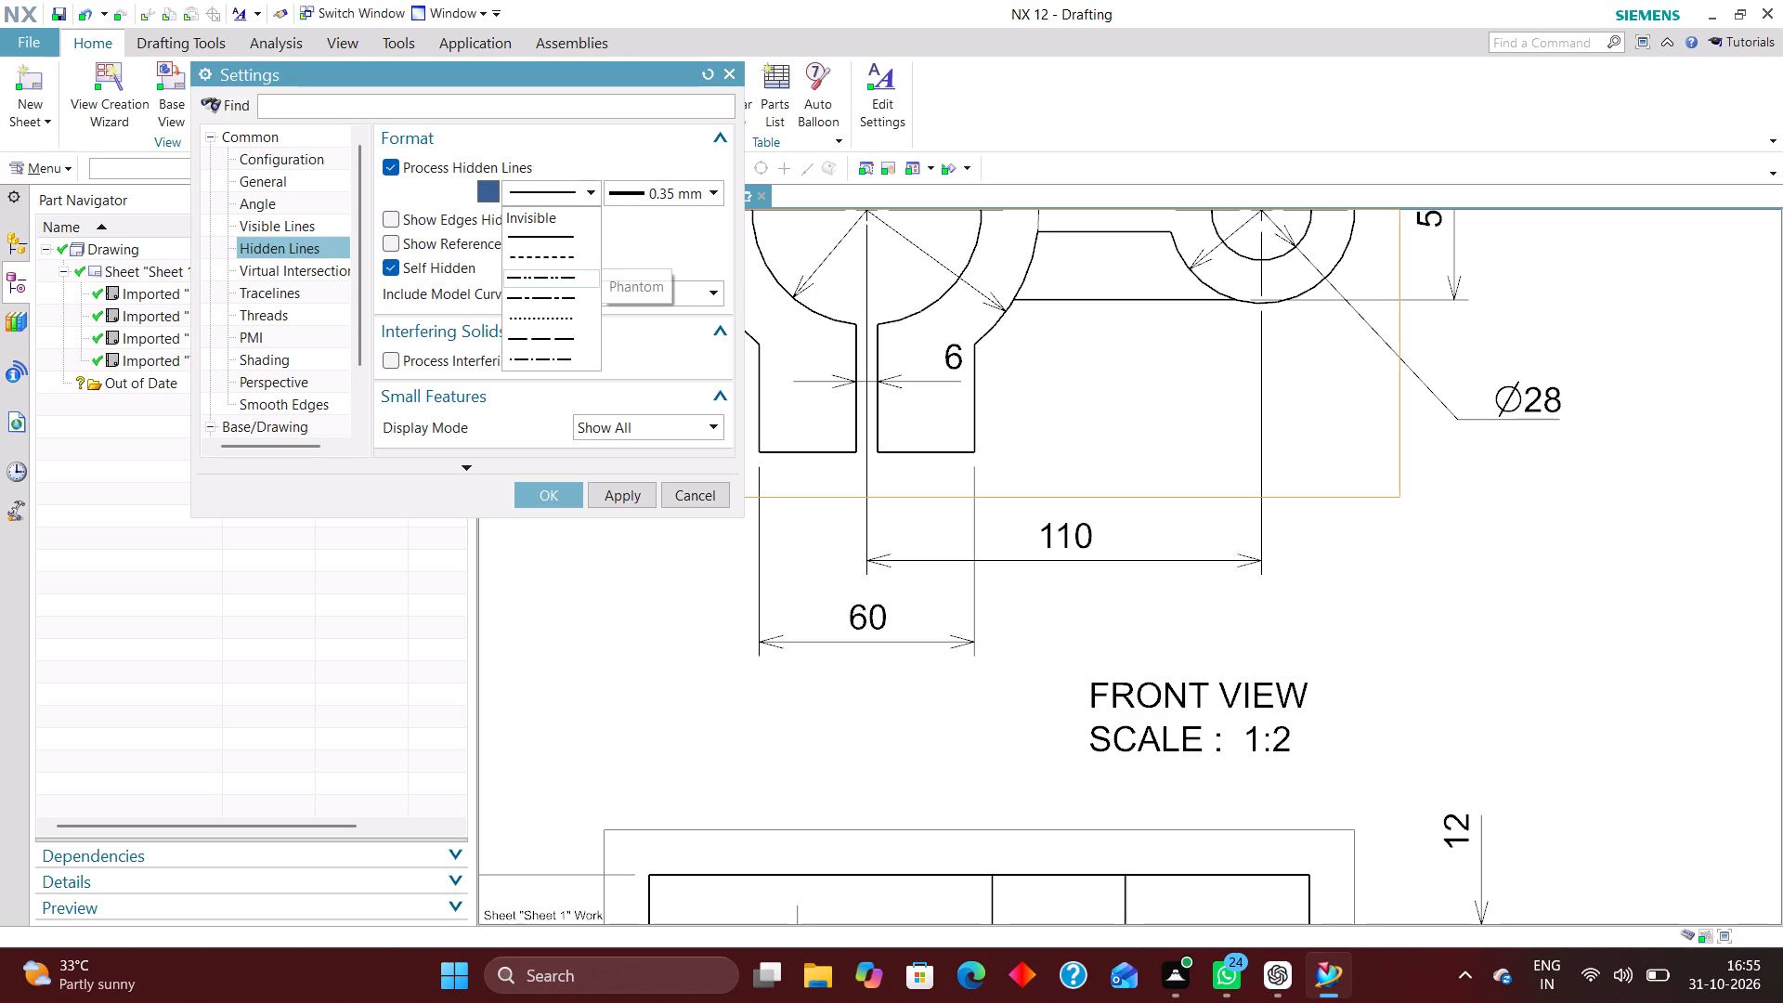
pyautogui.click(564, 254)
pyautogui.click(636, 495)
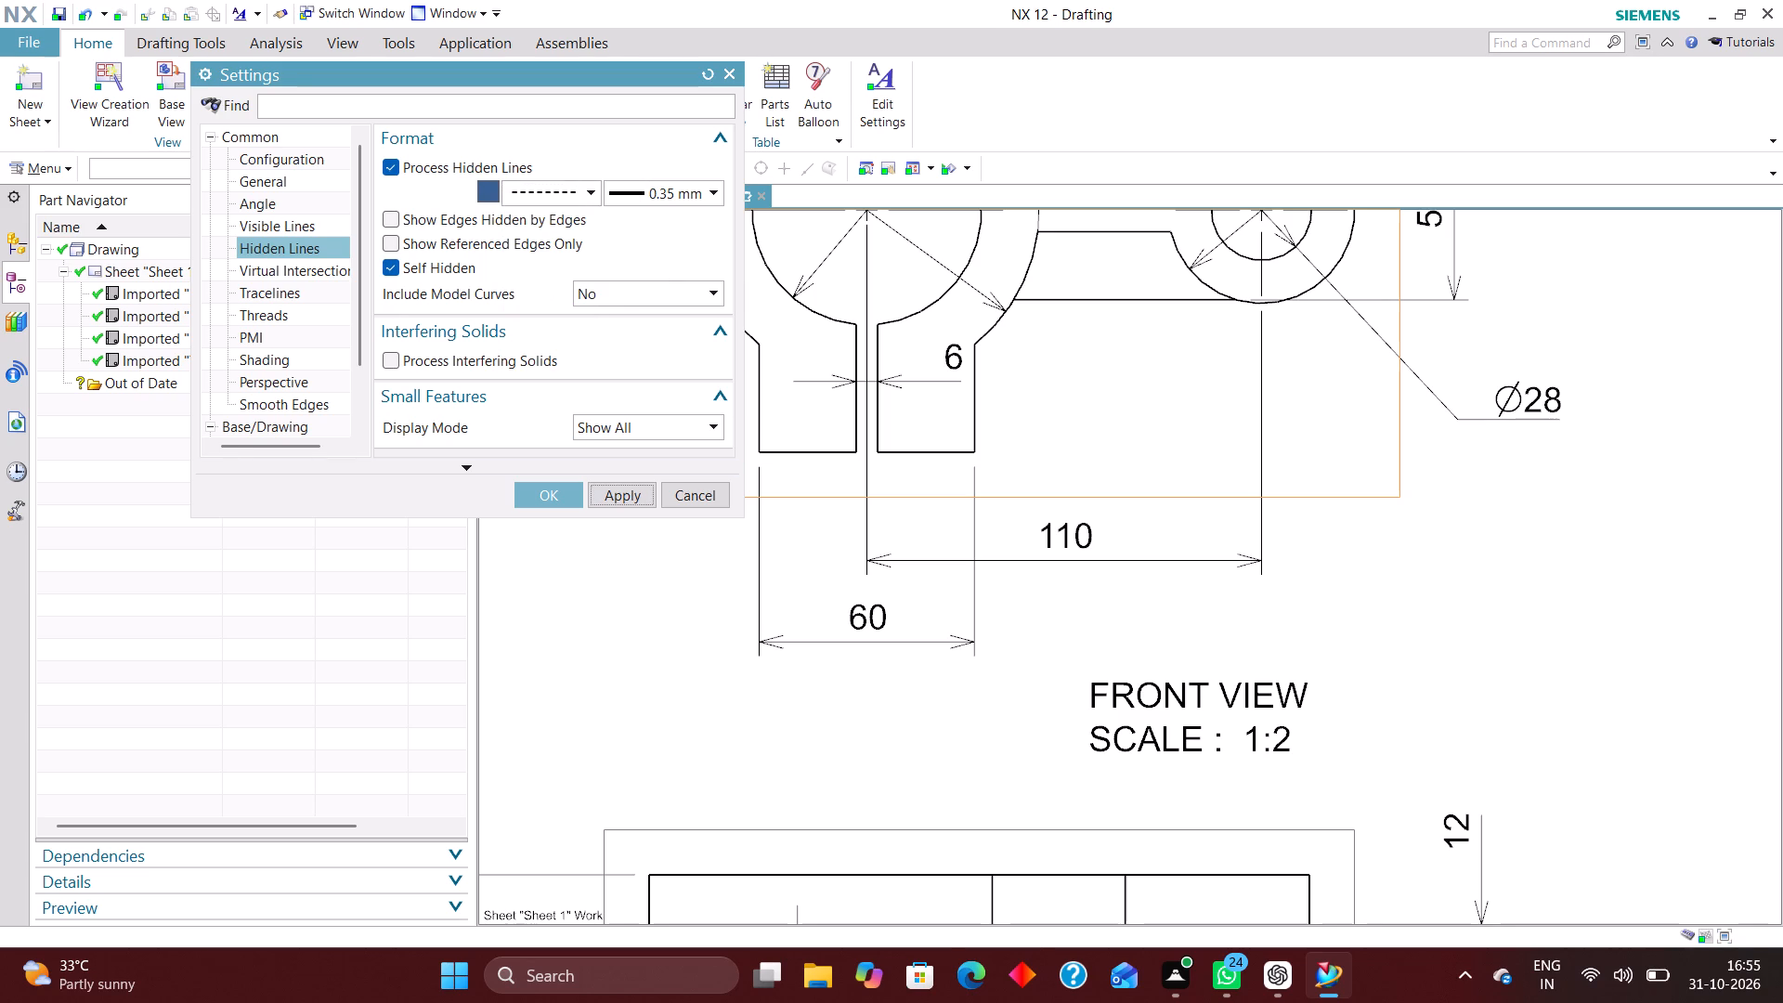
pyautogui.click(545, 496)
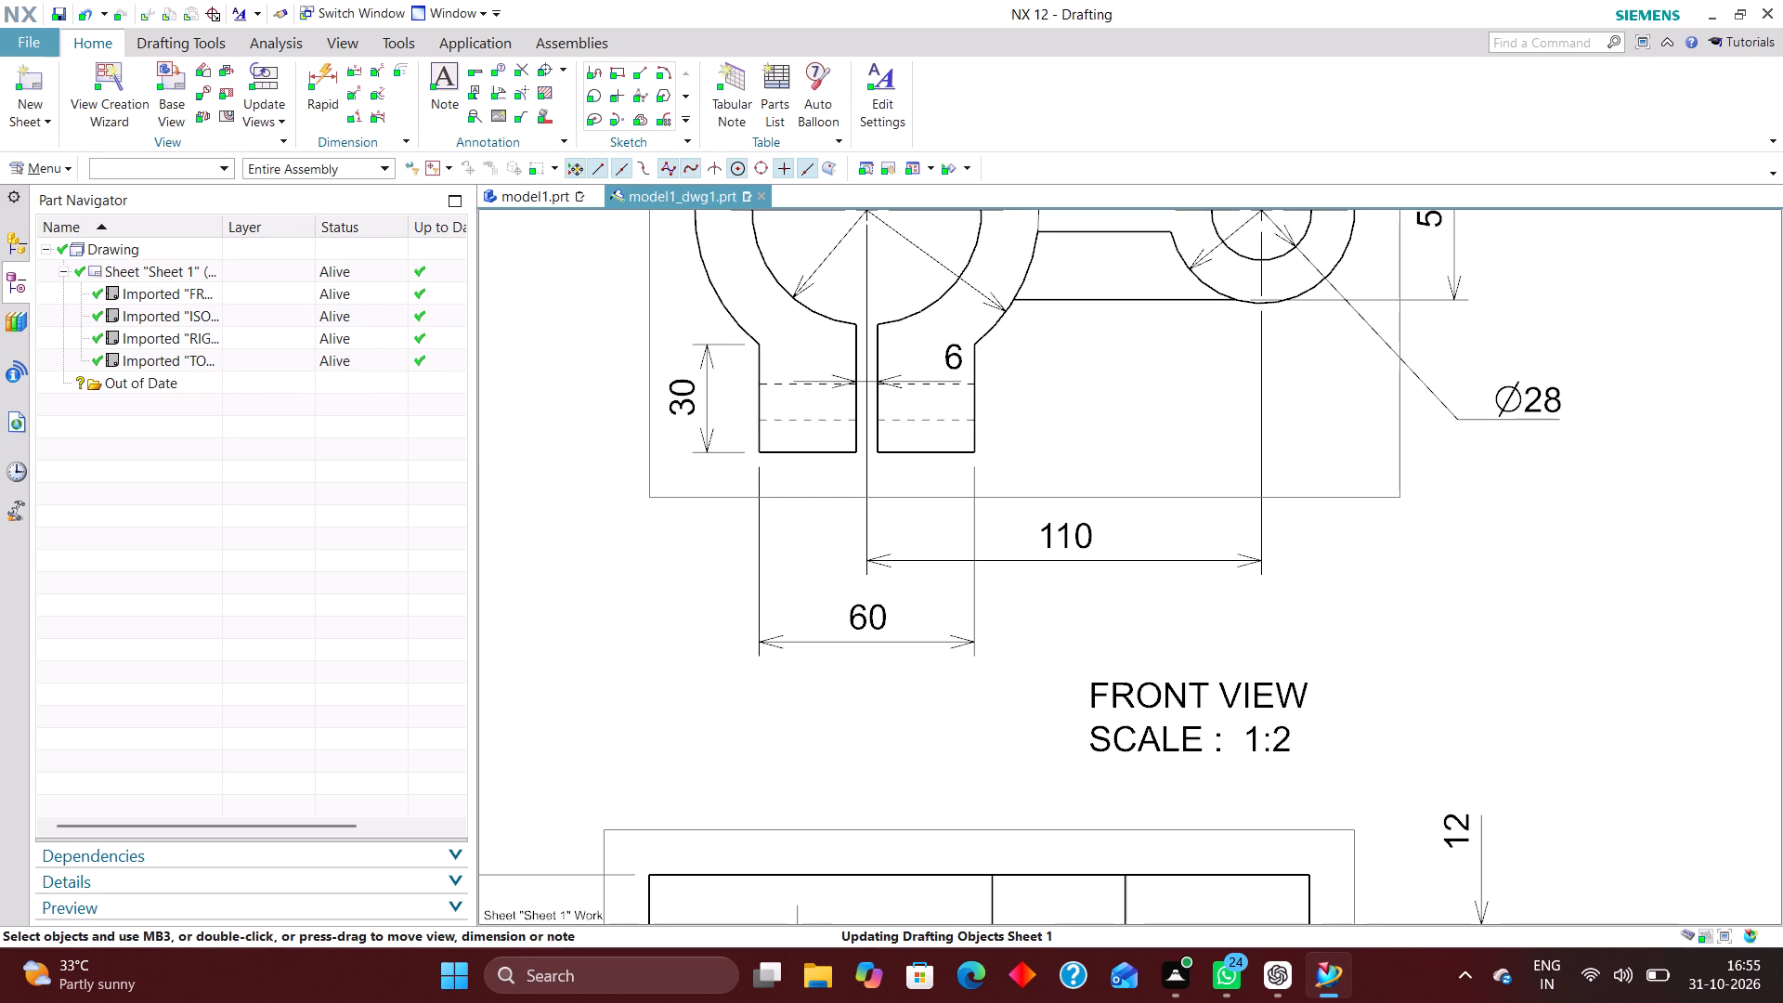
# Move the front view's 6 slot-width dimension up clear of the dashed hole lines, with its text beside the right lug's upper edge.
pyautogui.scroll(4, 867, 379)
pyautogui.moveTo(935, 374); pyautogui.dragTo(936, 353)
pyautogui.scroll(-2, 872, 528)
pyautogui.moveTo(902, 439); pyautogui.dragTo(931, 387)
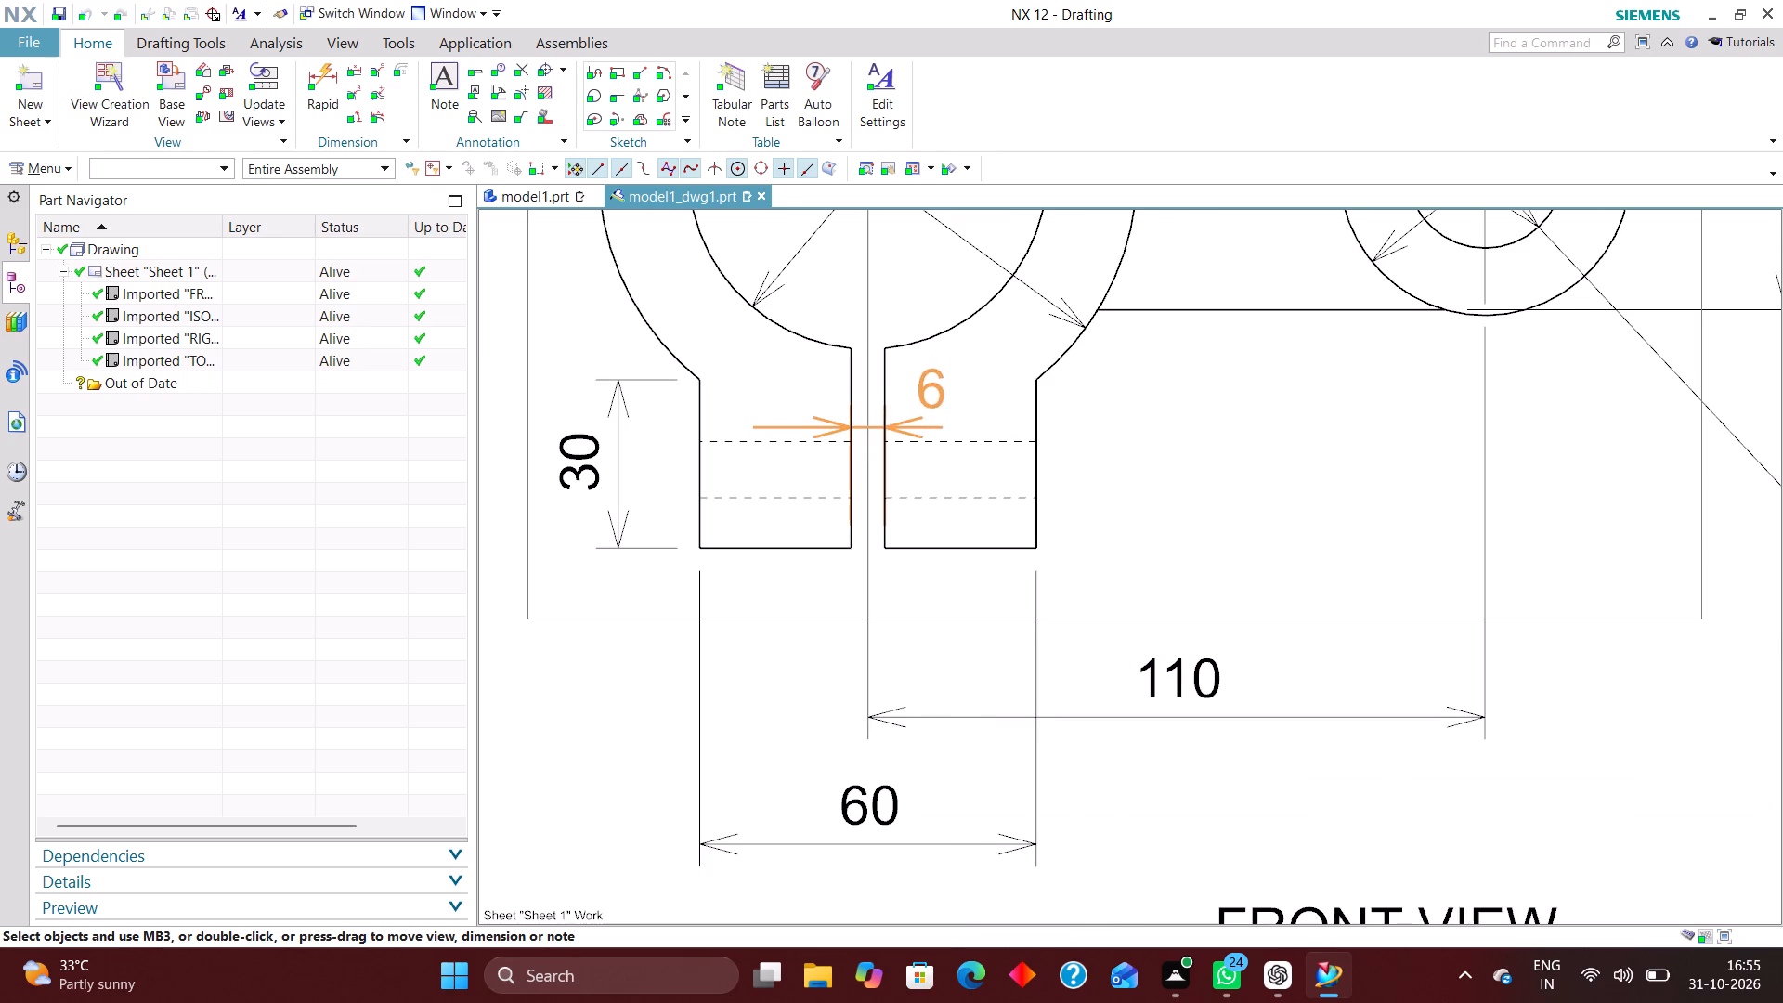
pyautogui.moveTo(931, 387); pyautogui.dragTo(996, 351)
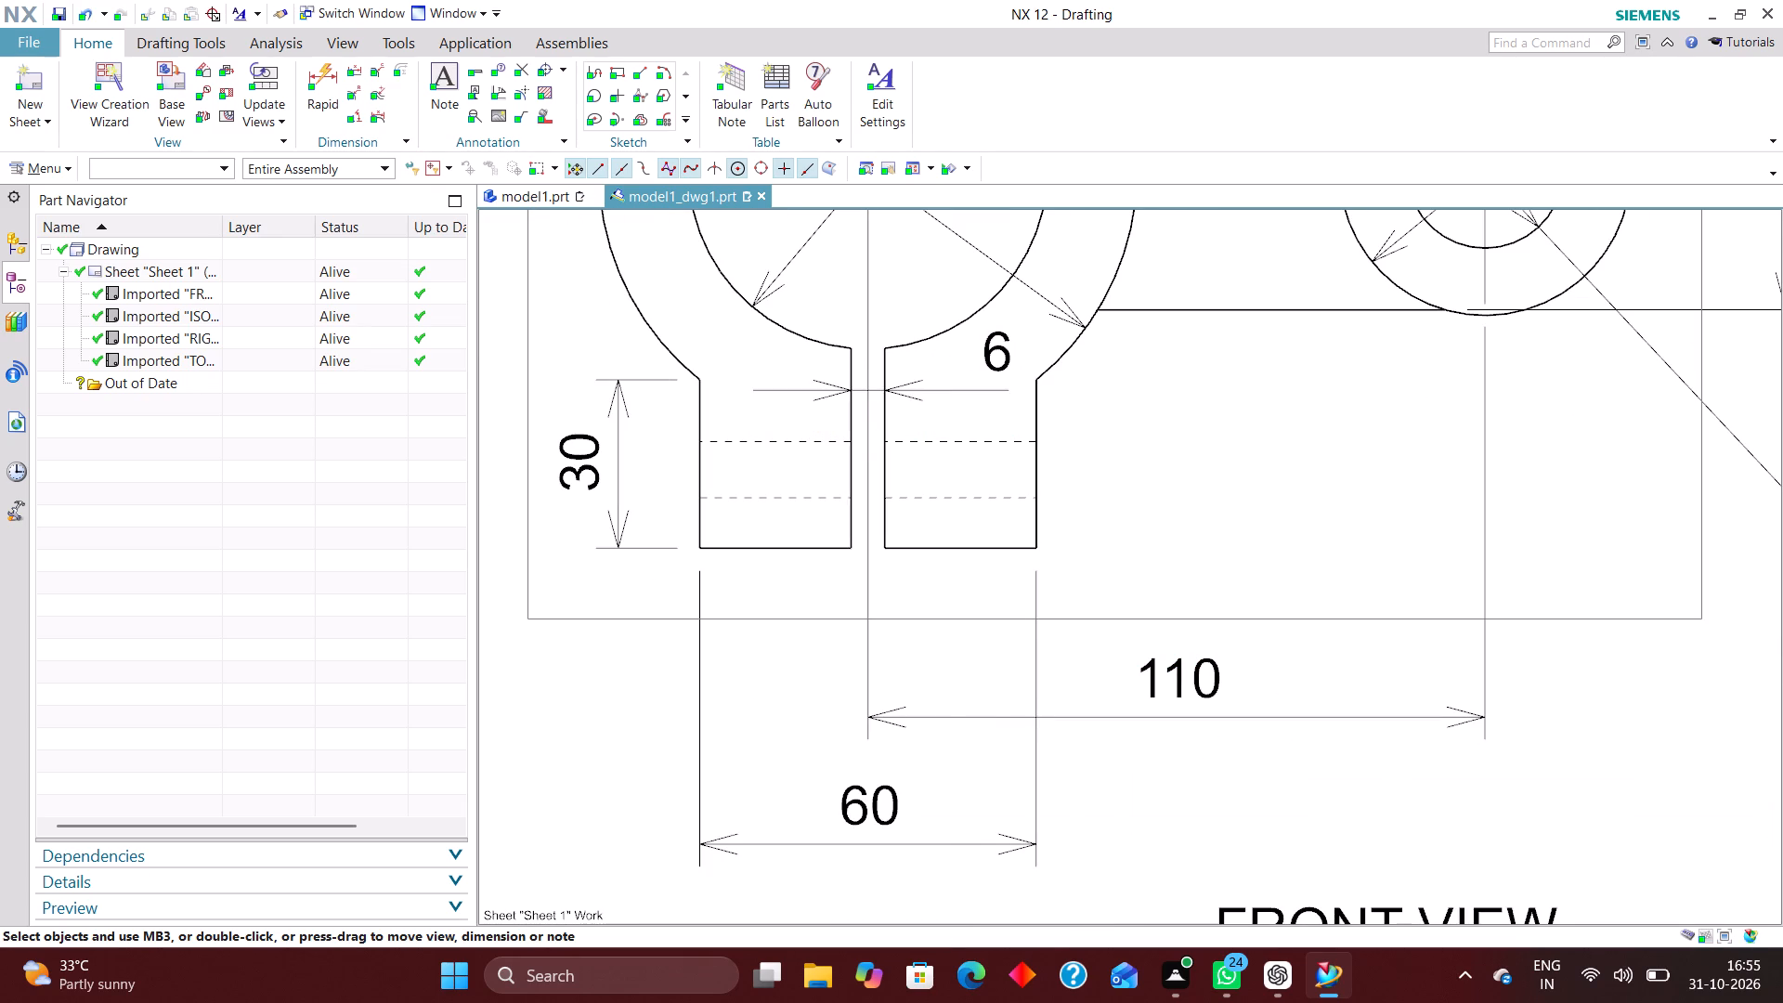
# Examine the whole sheet's layout, including the dimensioned views, projection symbol and title block.
pyautogui.scroll(-10, 943, 457)
pyautogui.scroll(4, 1032, 528)
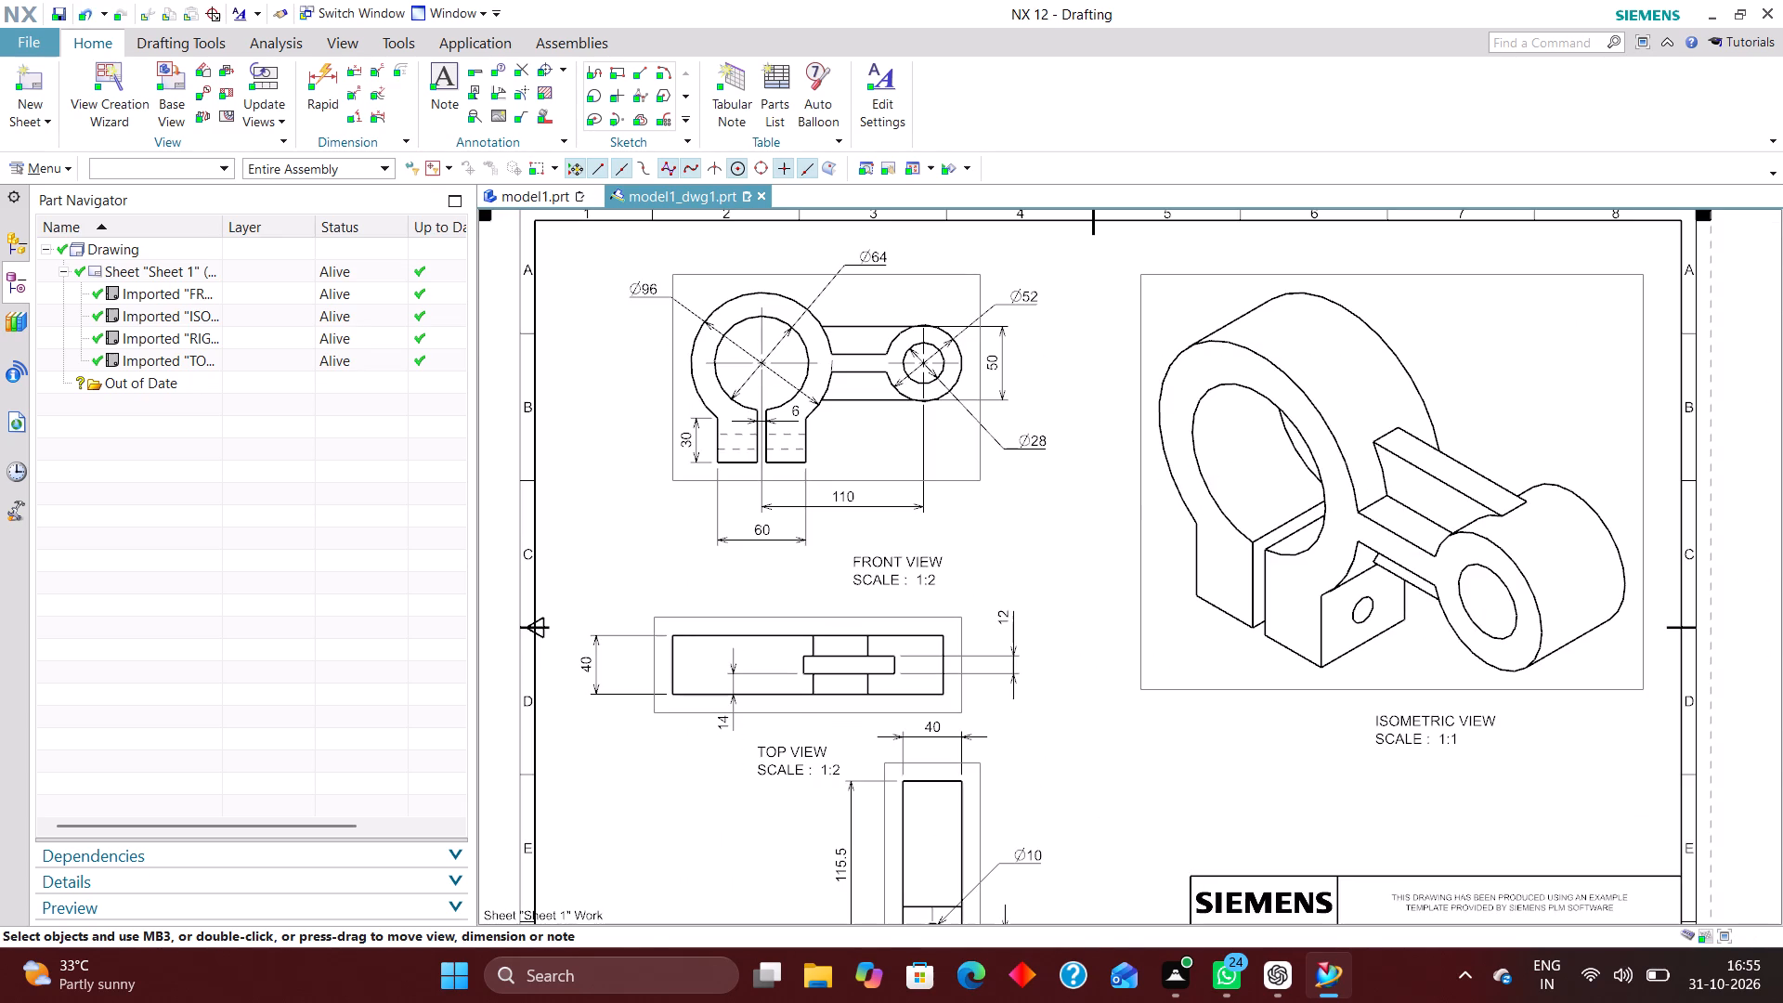
pyautogui.moveTo(1087, 501); pyautogui.dragTo(1059, 528, button='right')
pyautogui.moveTo(1059, 528); pyautogui.dragTo(1031, 559, button='right')
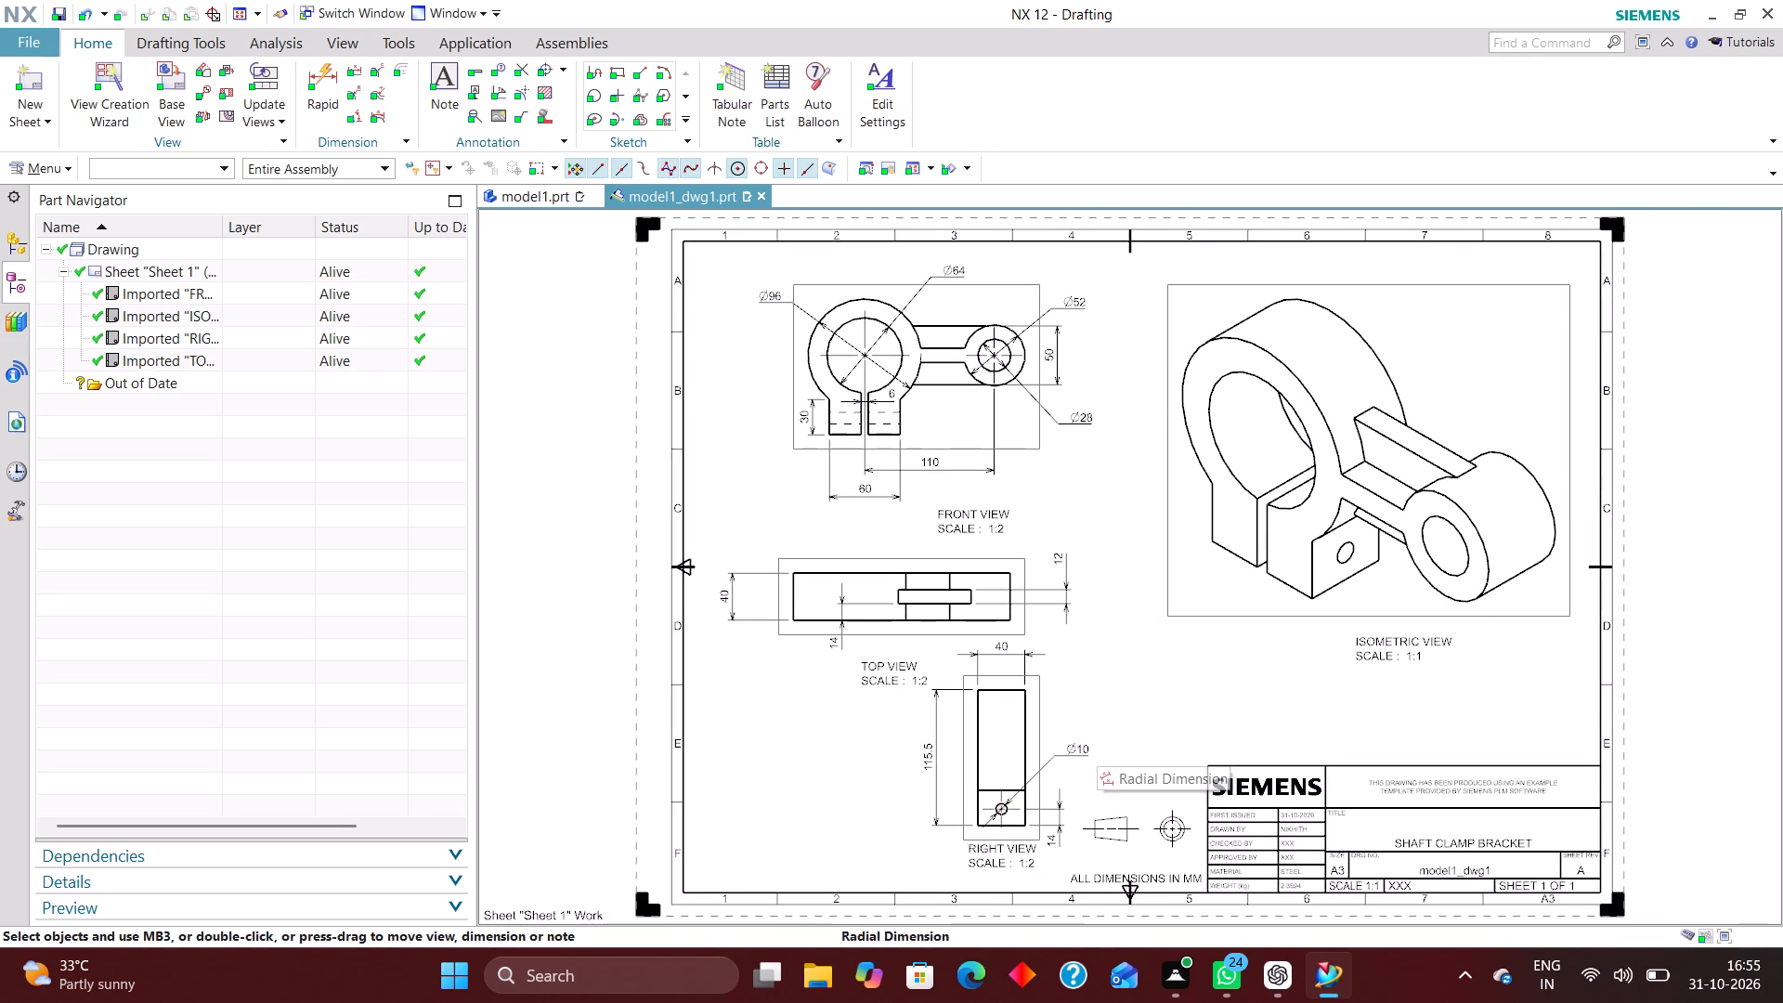
pyautogui.scroll(5, 1308, 900)
pyautogui.scroll(-1, 1215, 754)
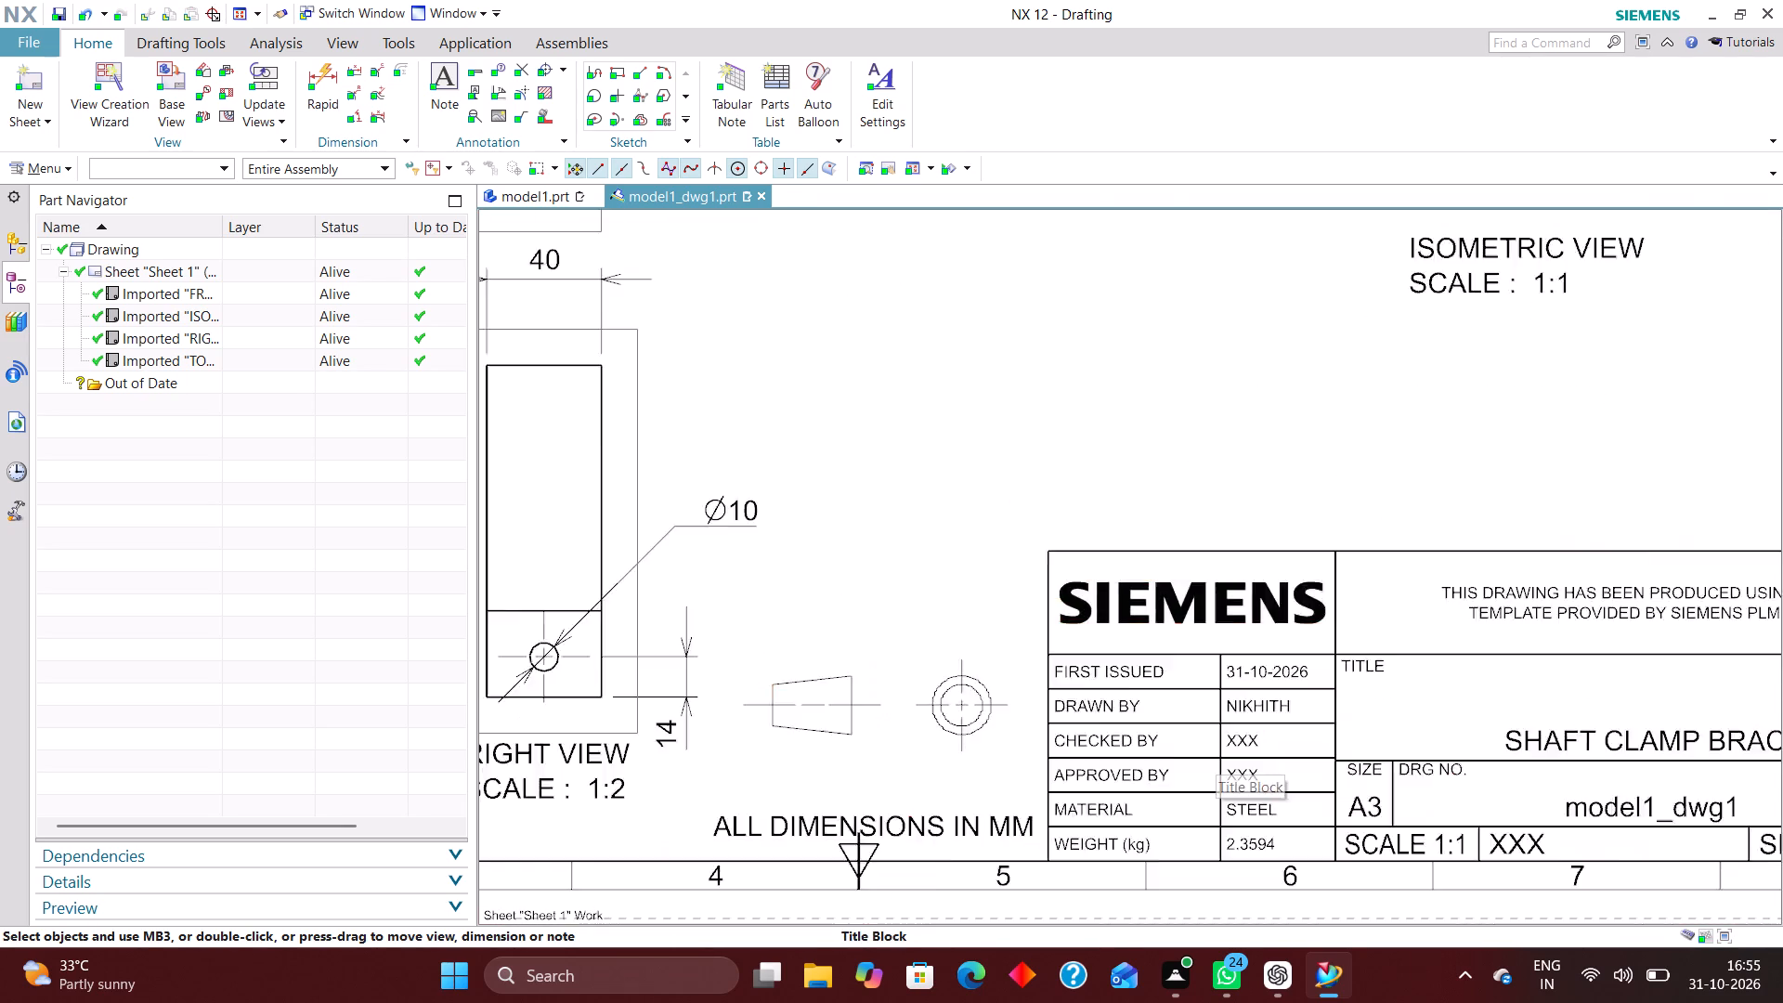
pyautogui.scroll(-3, 1215, 754)
pyautogui.scroll(-1, 1468, 808)
pyautogui.scroll(4, 1480, 823)
pyautogui.scroll(-3, 1487, 840)
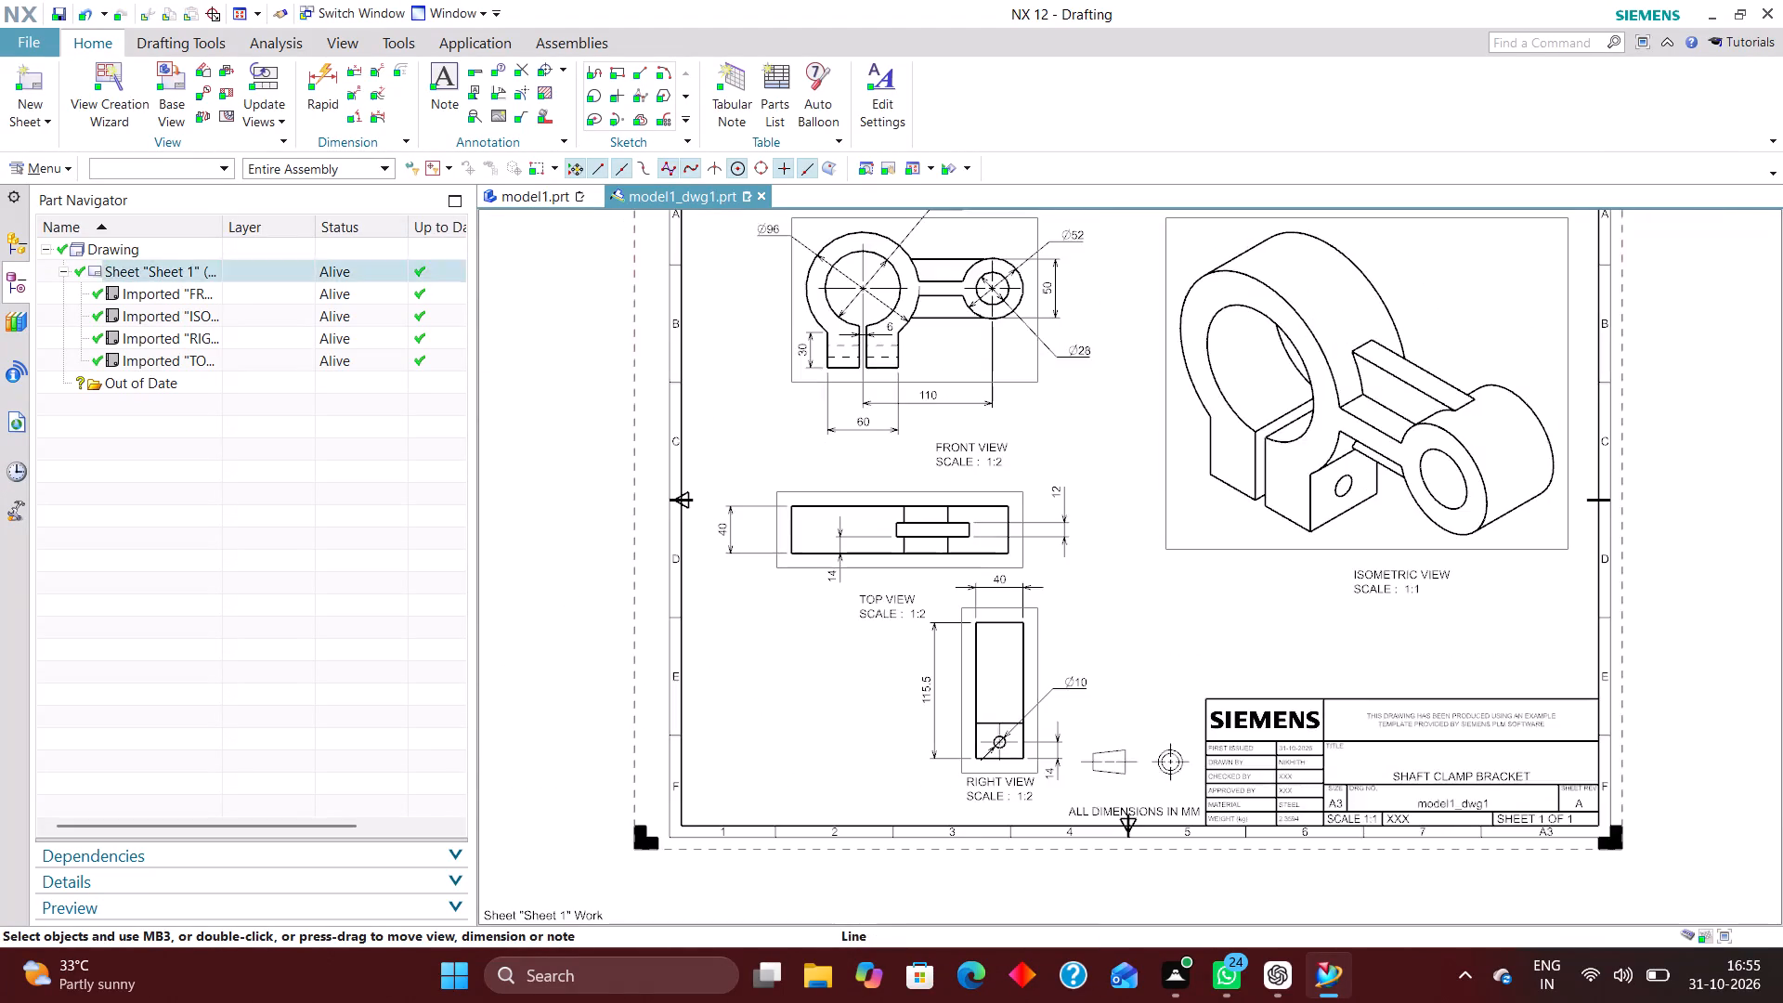
pyautogui.scroll(-3, 1497, 840)
pyautogui.scroll(4, 1228, 685)
pyautogui.moveTo(1290, 675); pyautogui.dragTo(1248, 721, button='right')
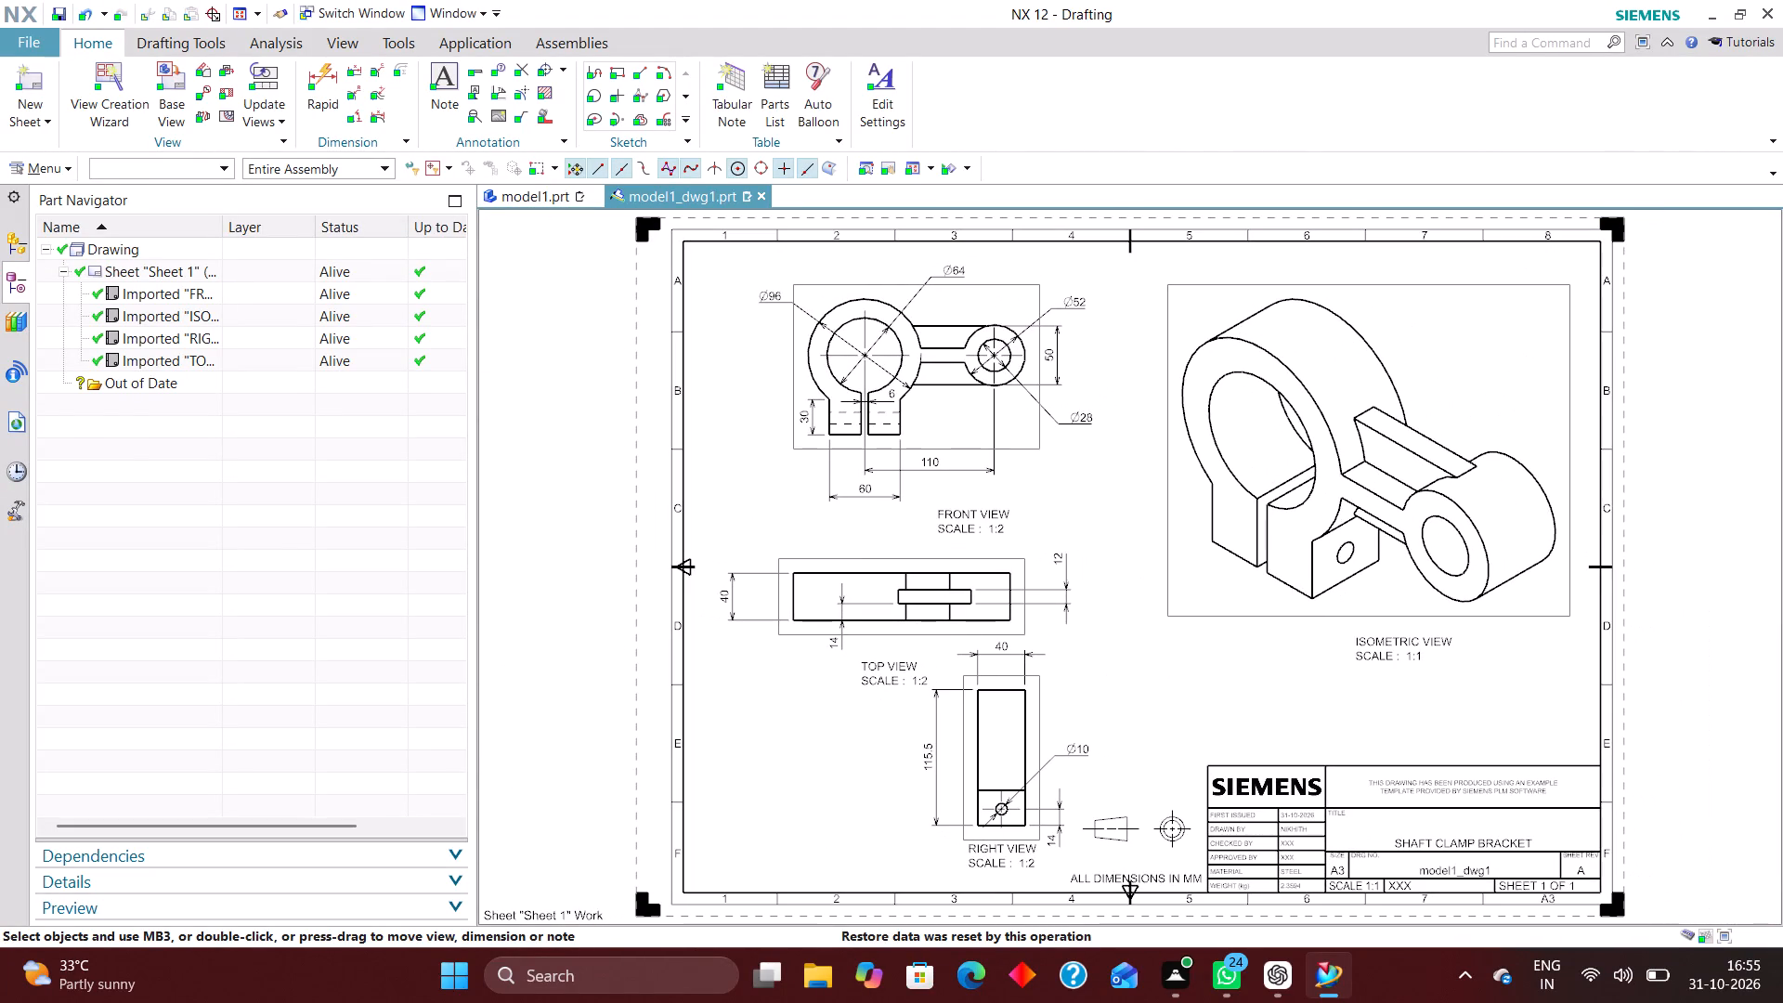
# Turn off the display of view borders in the drafting preferences' view workflow settings.
pyautogui.click(71, 163)
pyautogui.click(95, 402)
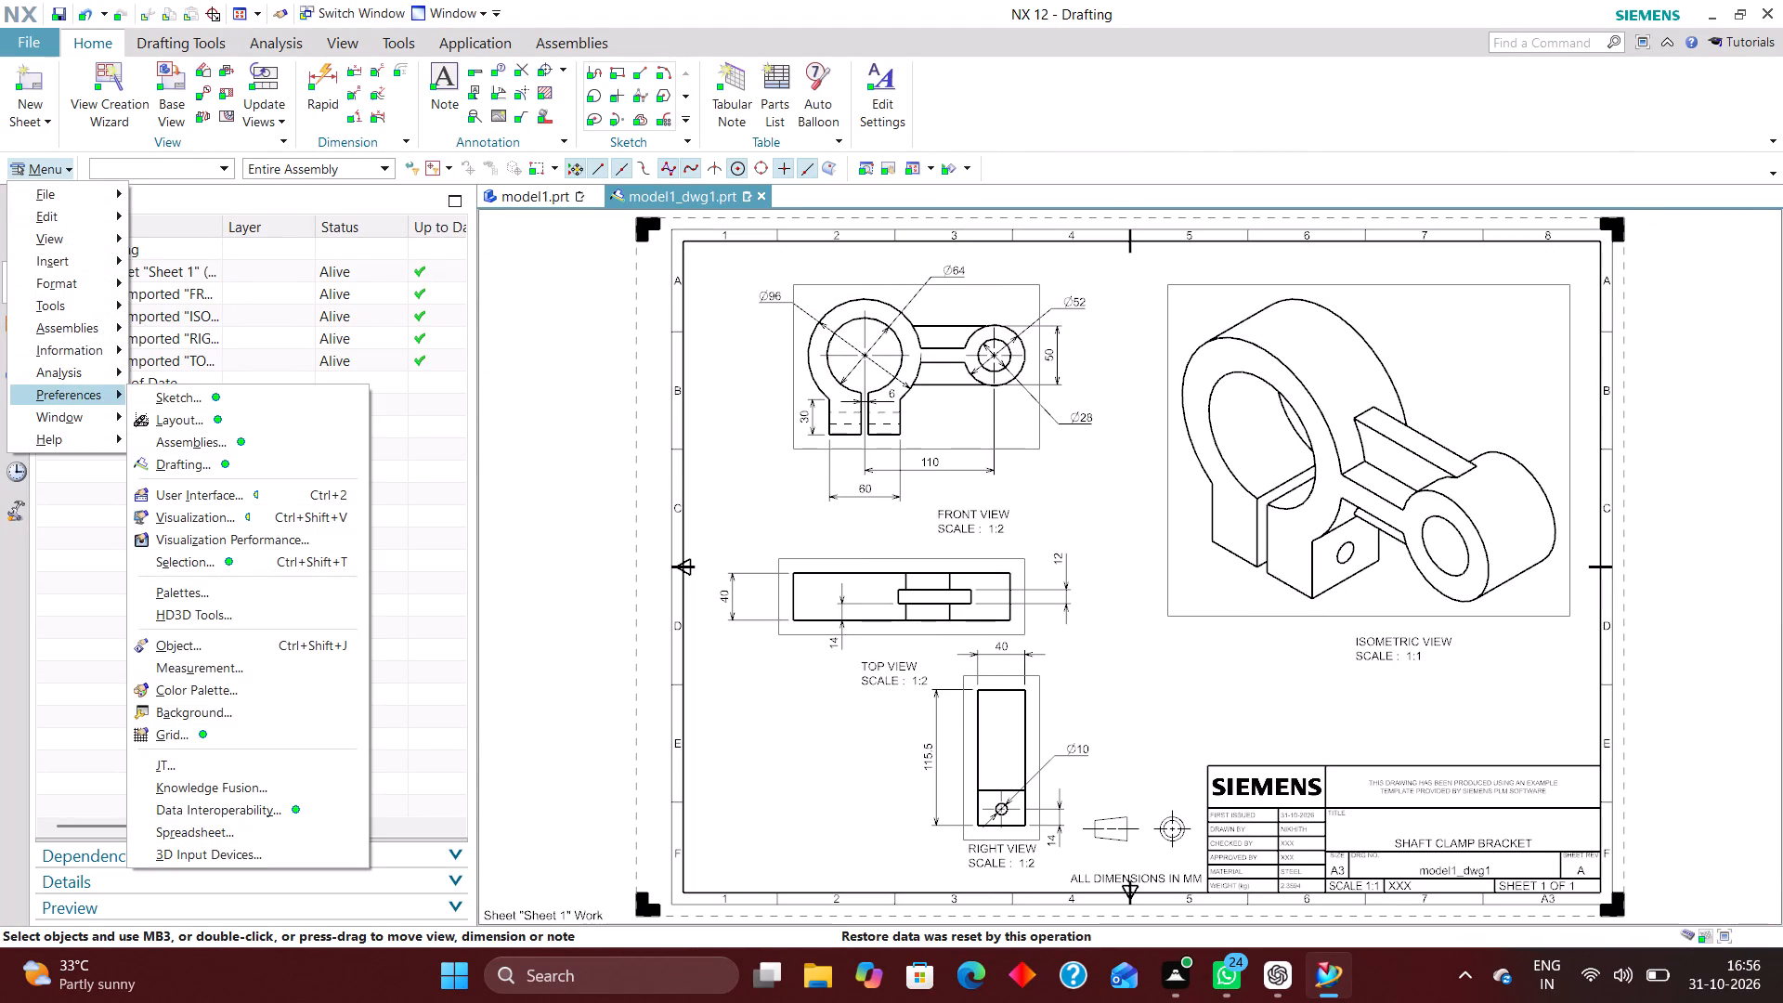
pyautogui.click(190, 462)
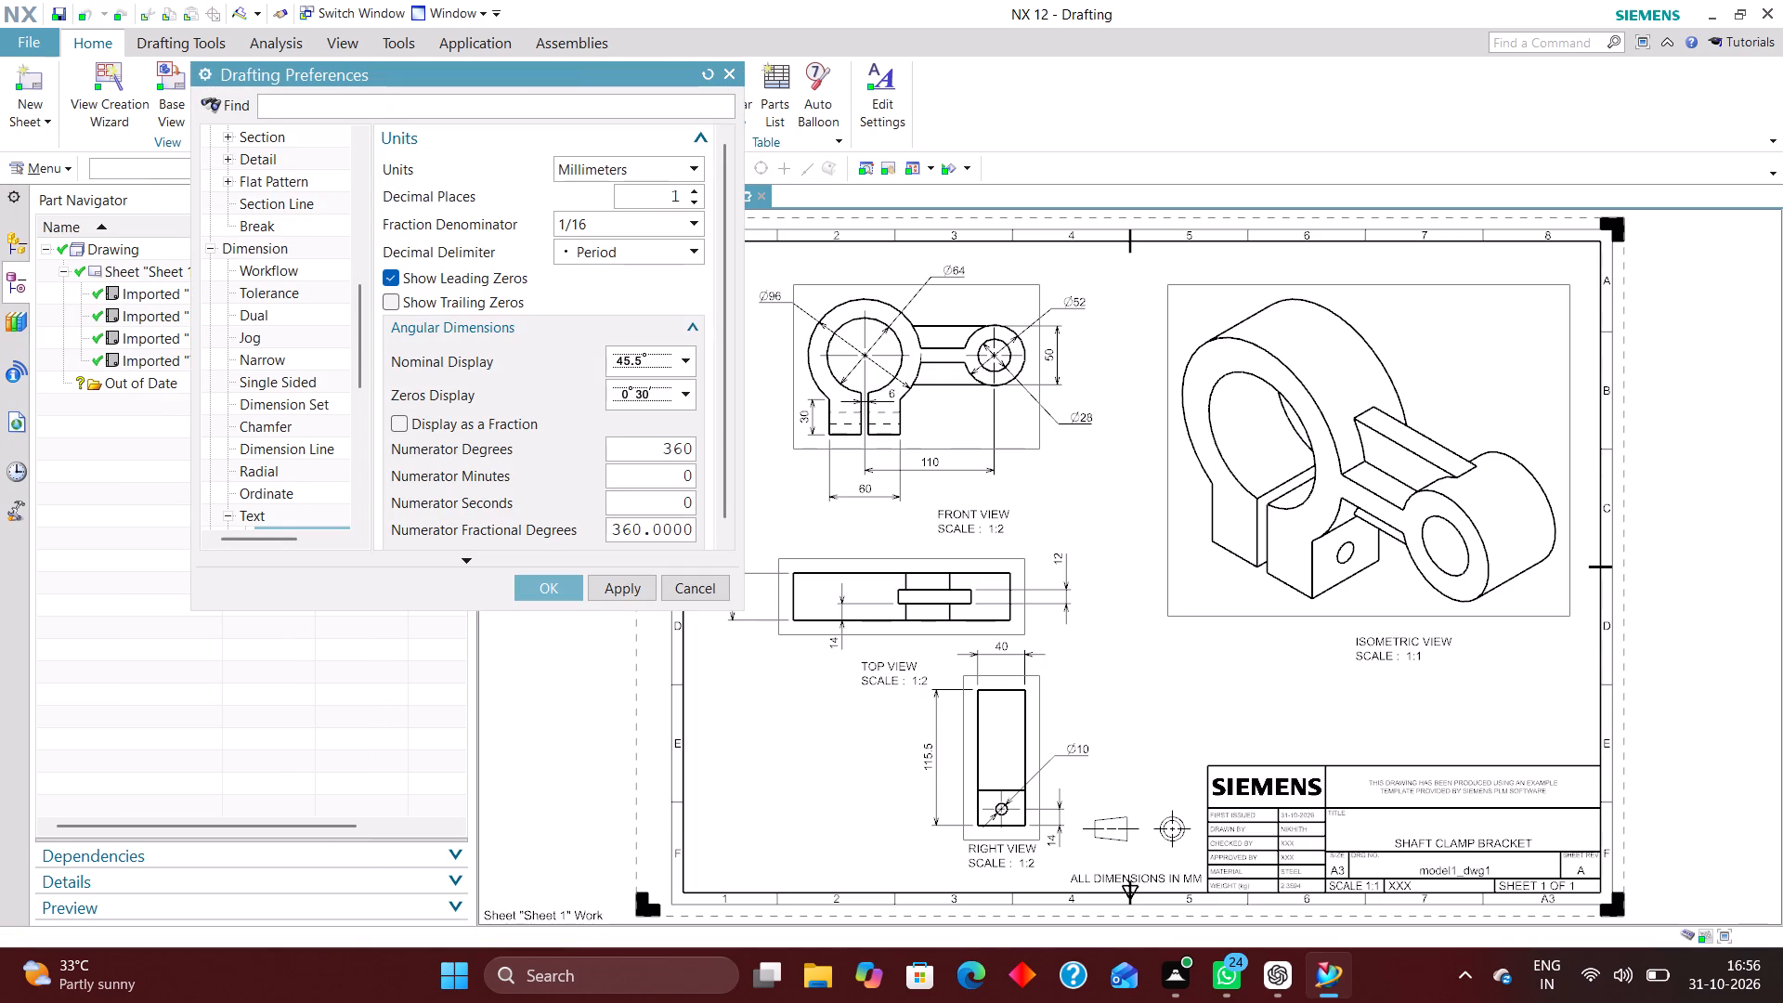
pyautogui.scroll(-6, 308, 392)
pyautogui.scroll(7, 282, 322)
pyautogui.scroll(-2, 280, 299)
pyautogui.scroll(4, 275, 288)
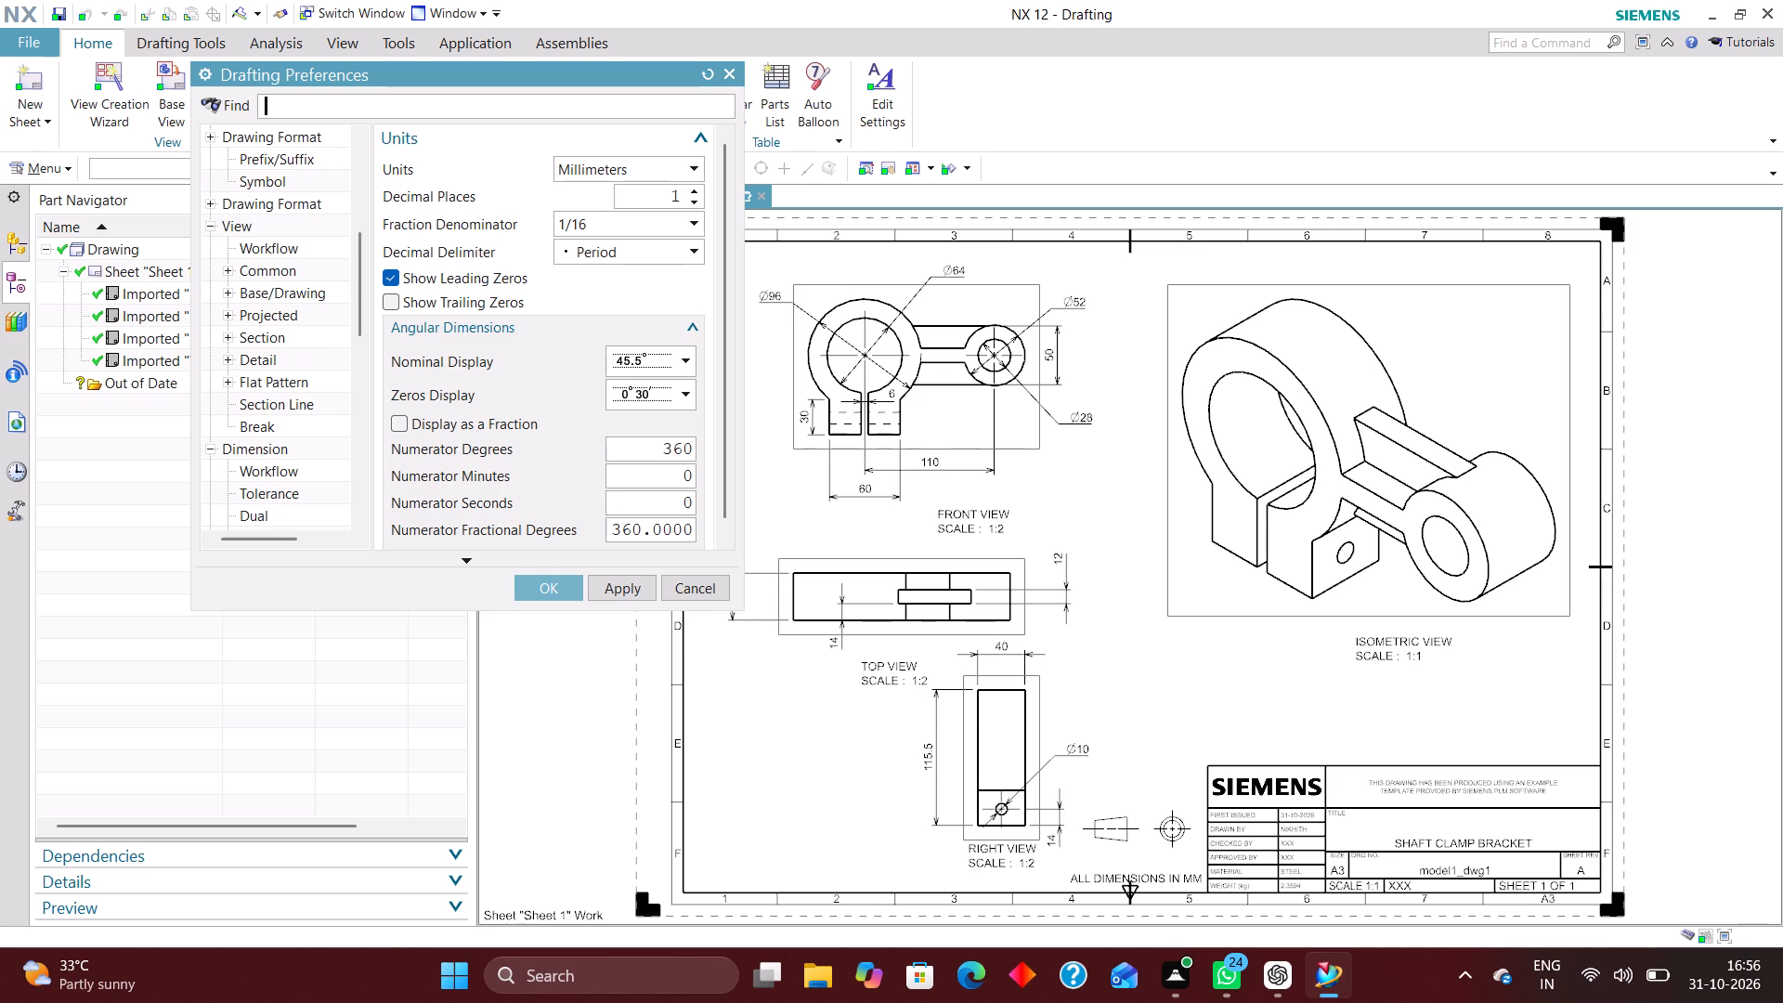
pyautogui.click(301, 244)
pyautogui.click(391, 165)
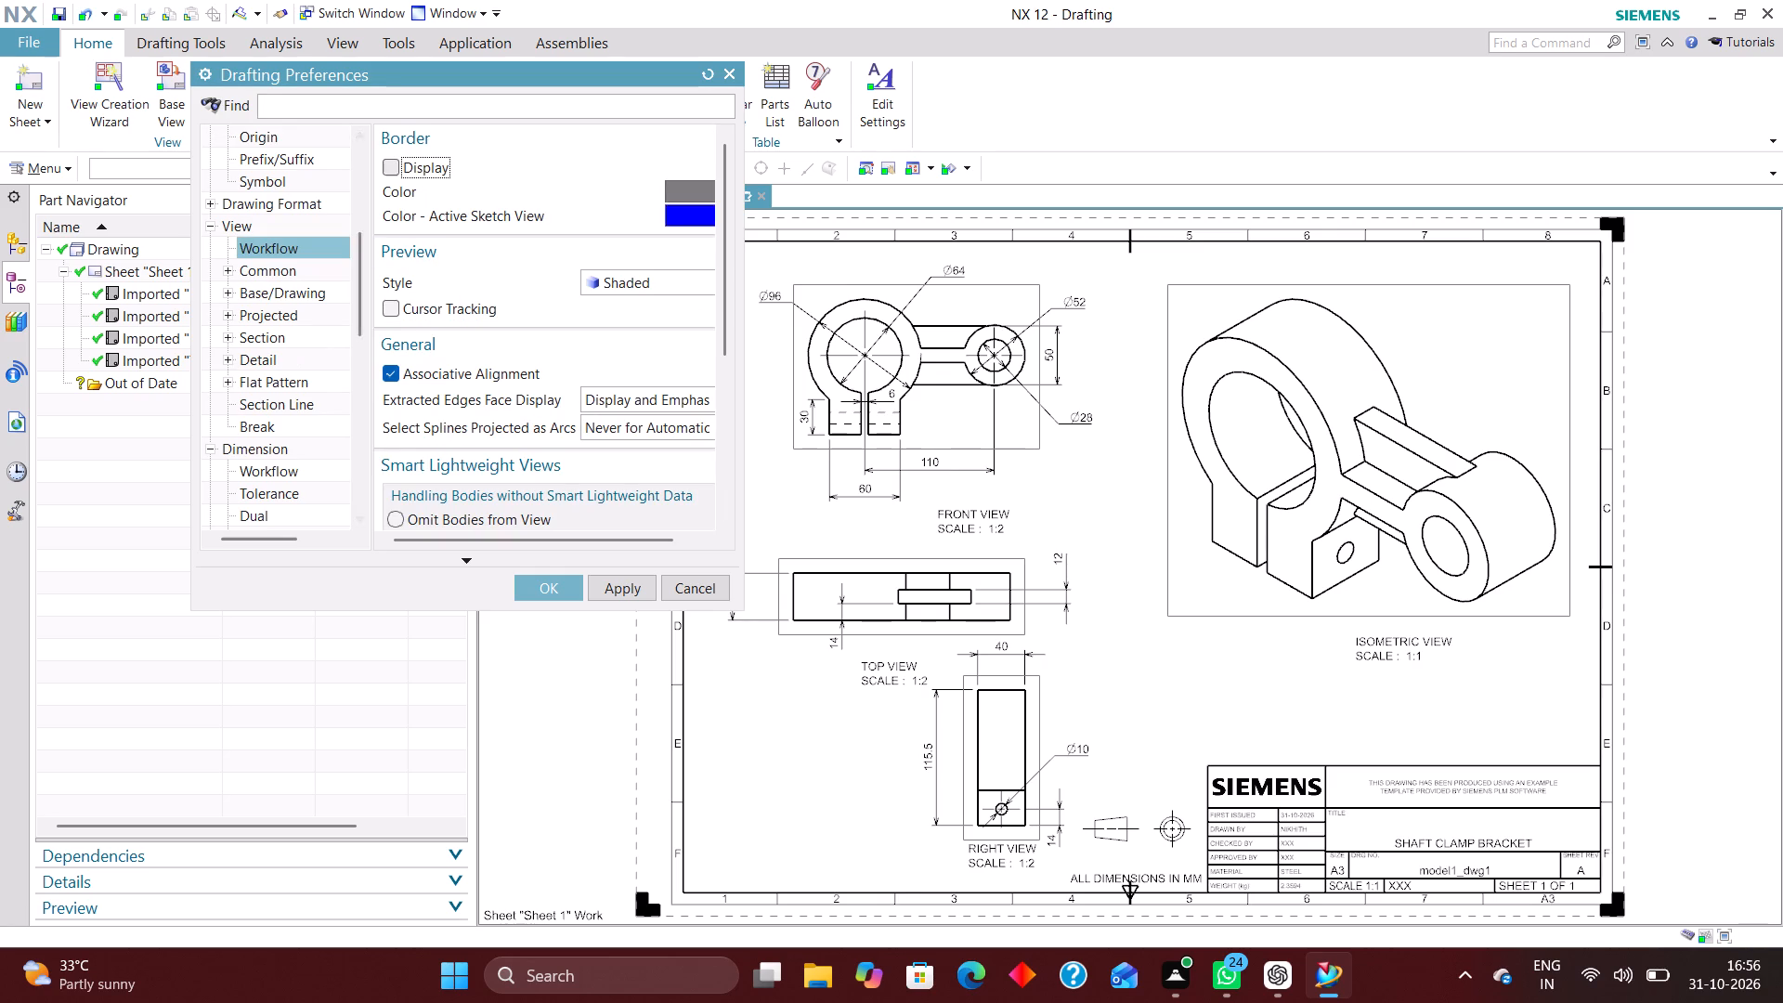
pyautogui.click(559, 586)
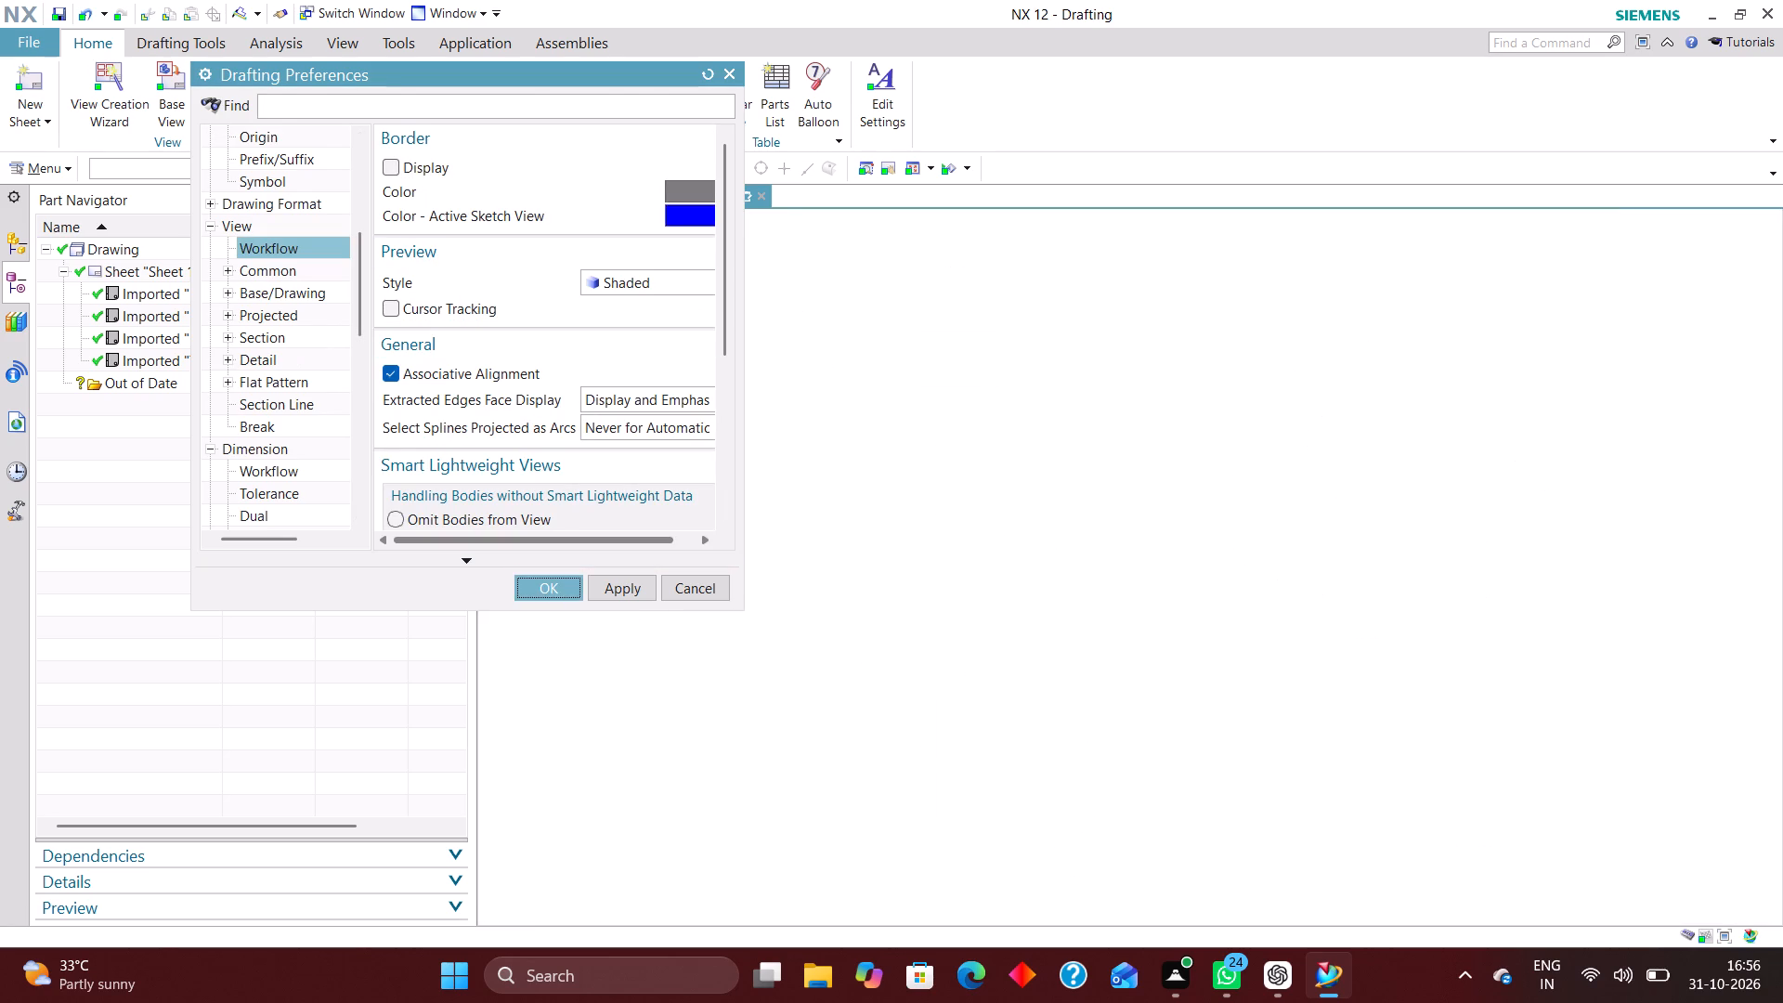
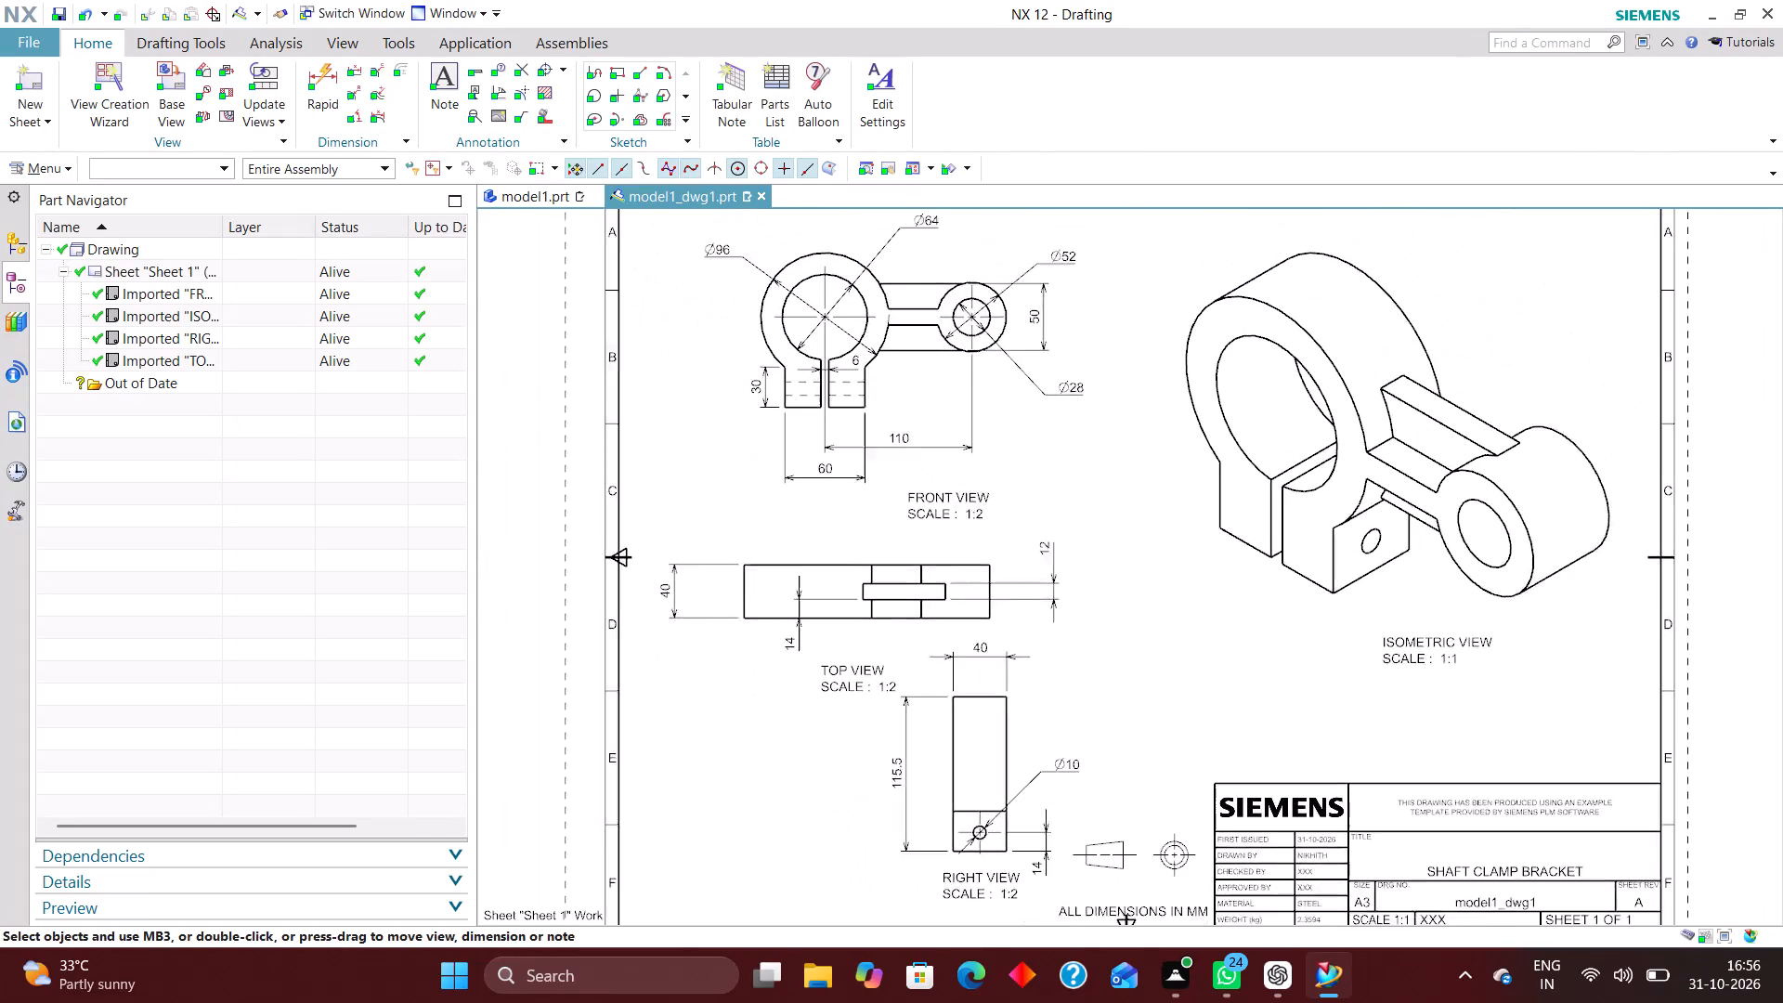
# Make all layers invisible in the ISOMETRIC VIEW using Layer Visible in View.
pyautogui.scroll(3, 1395, 619)
pyautogui.scroll(-2, 1277, 690)
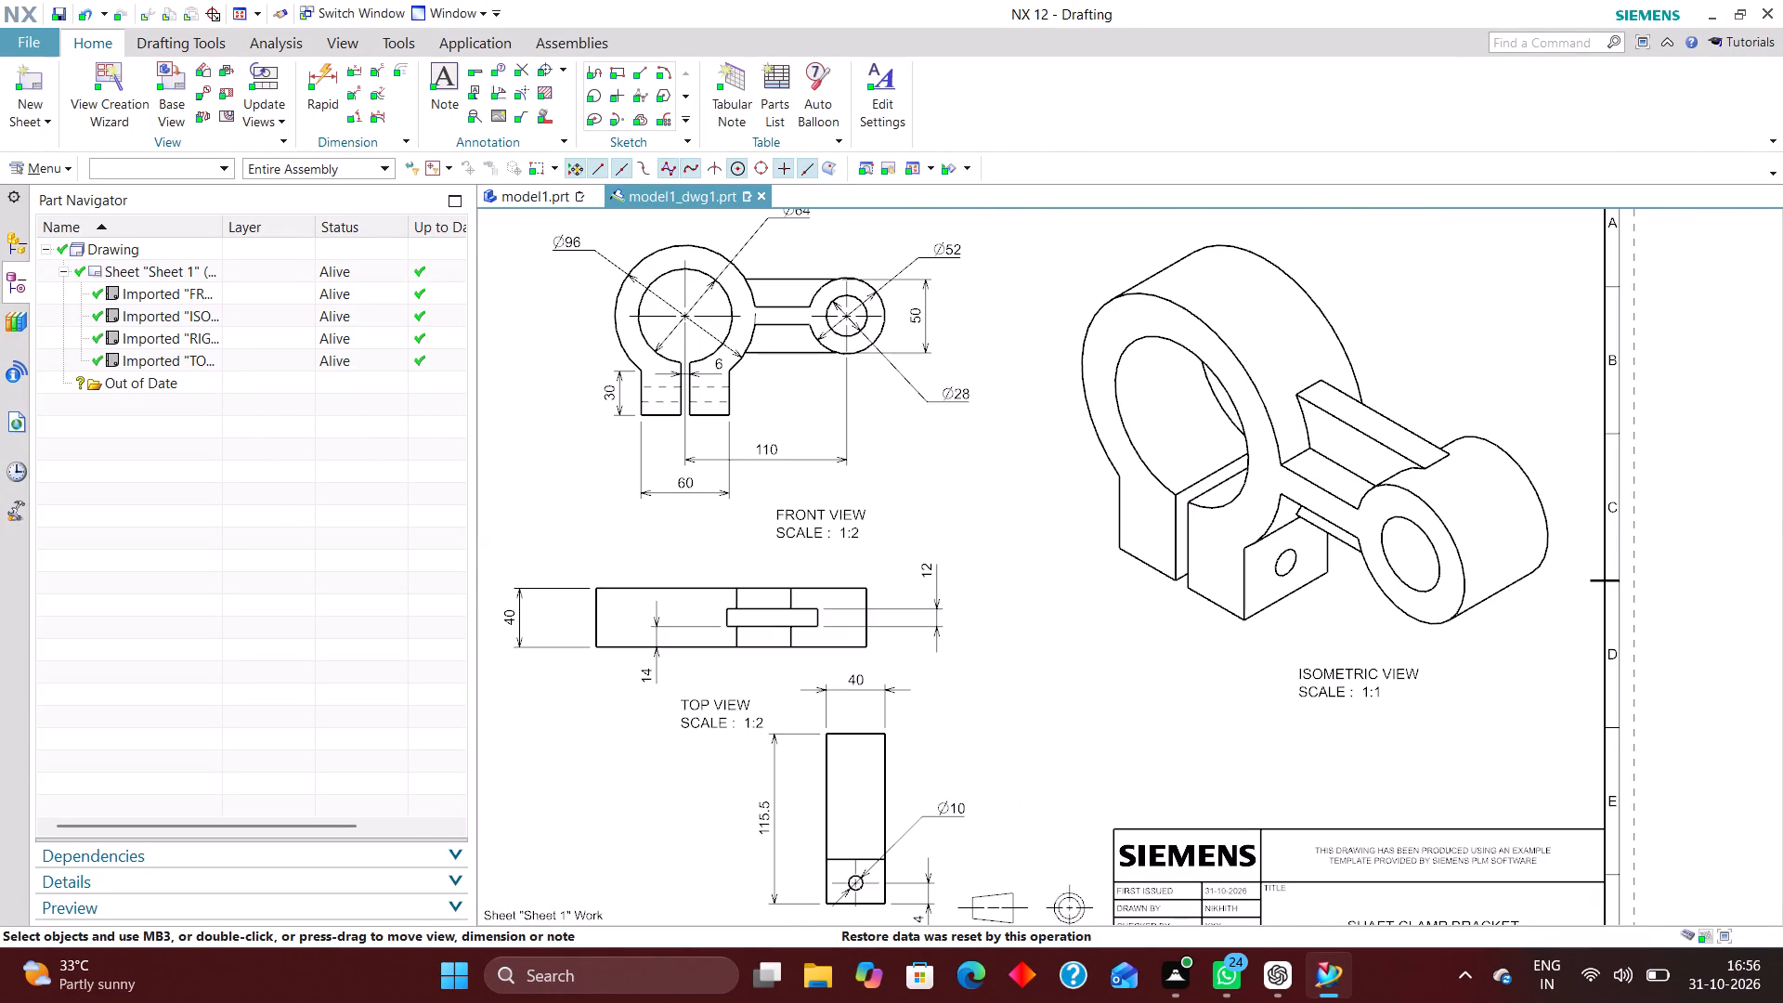
pyautogui.click(51, 163)
pyautogui.click(81, 286)
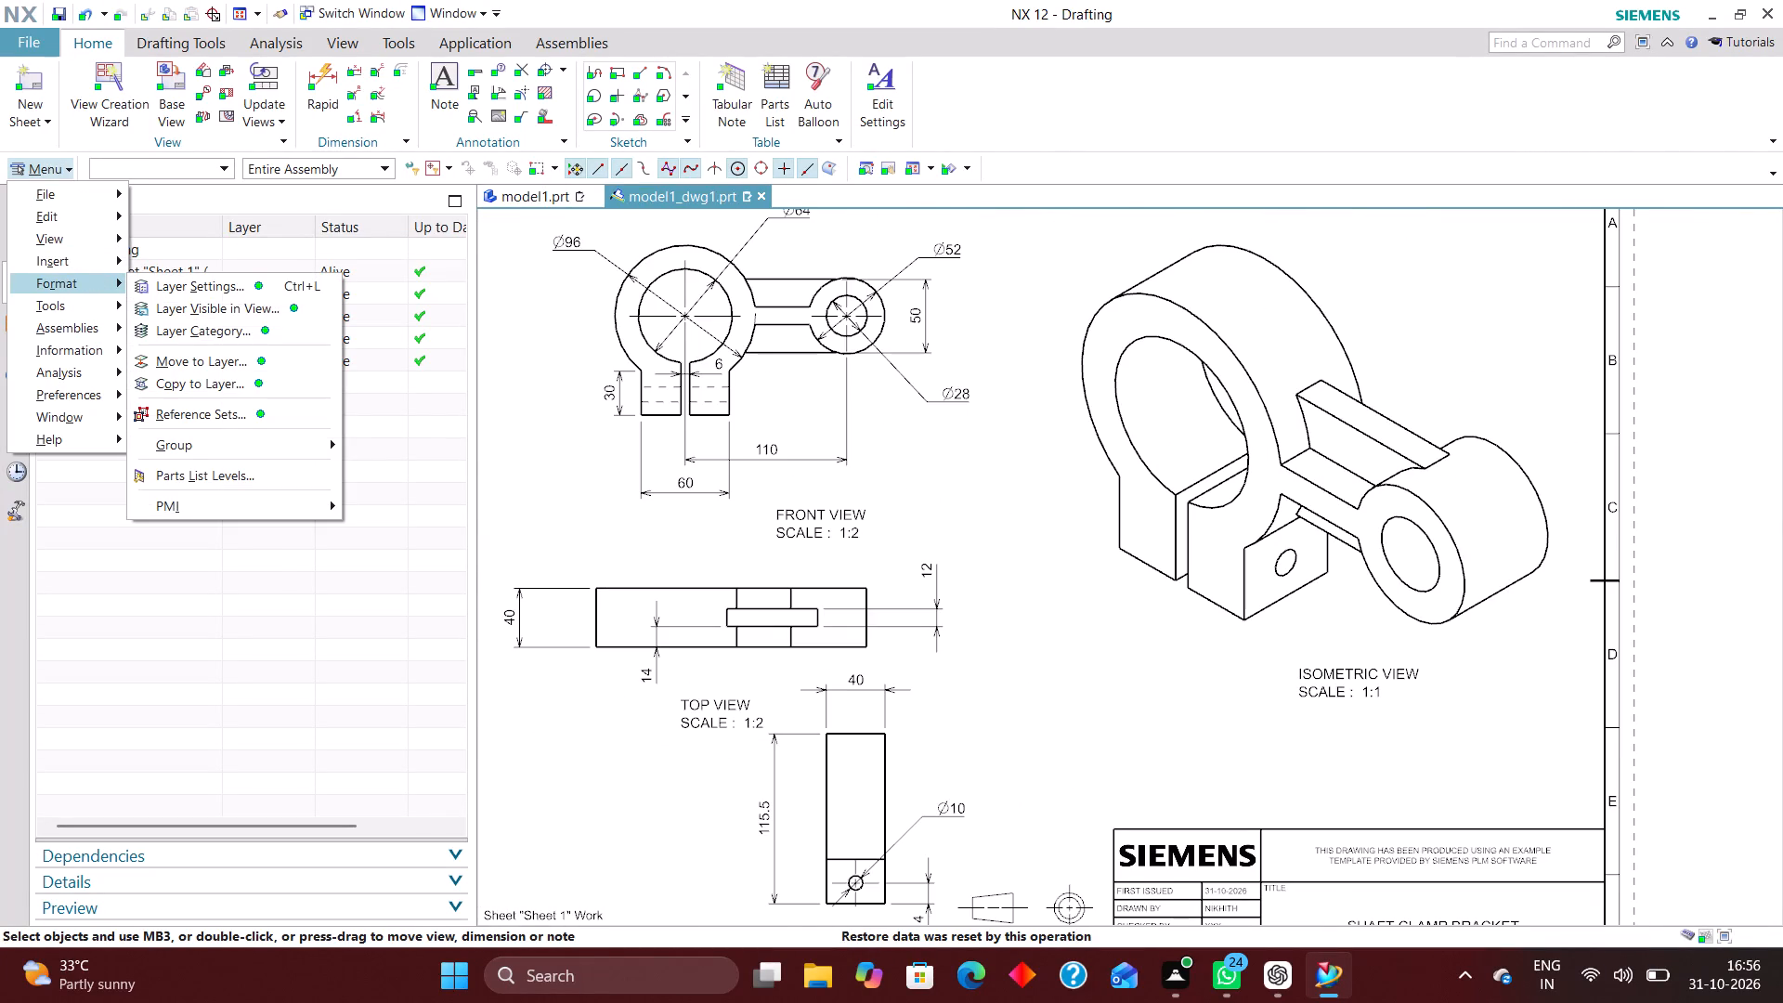
pyautogui.click(194, 304)
pyautogui.click(343, 129)
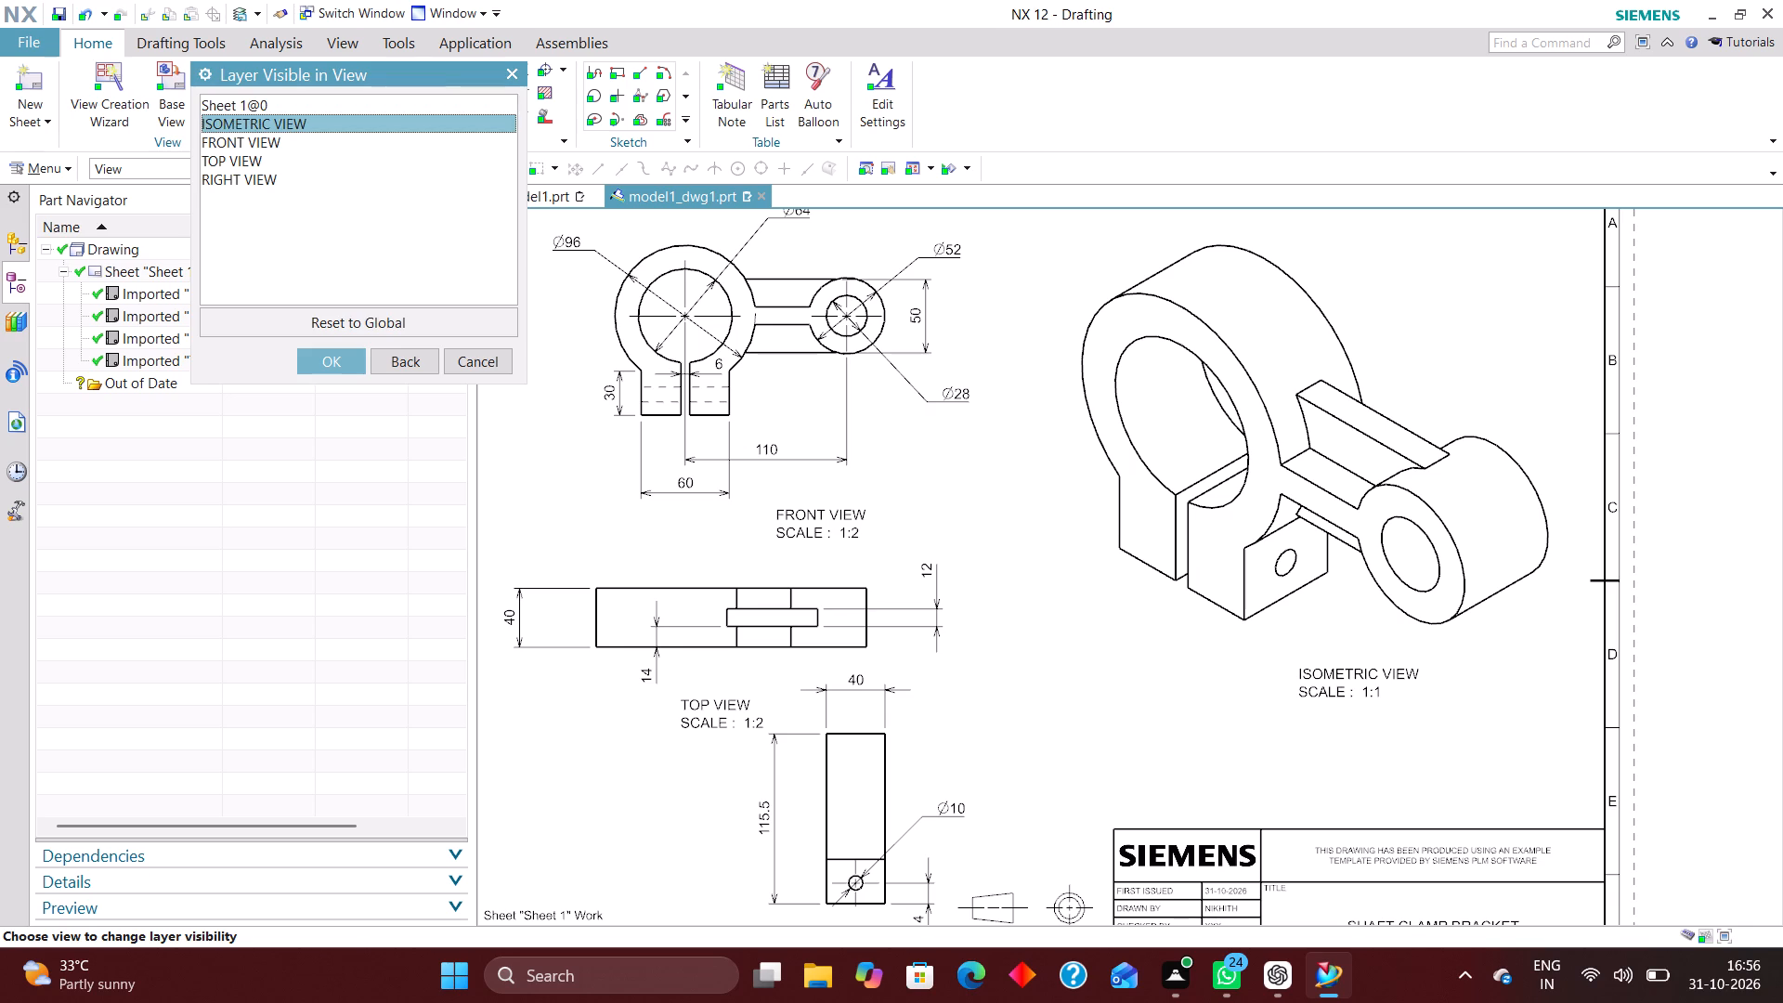
pyautogui.click(338, 358)
pyautogui.click(214, 224)
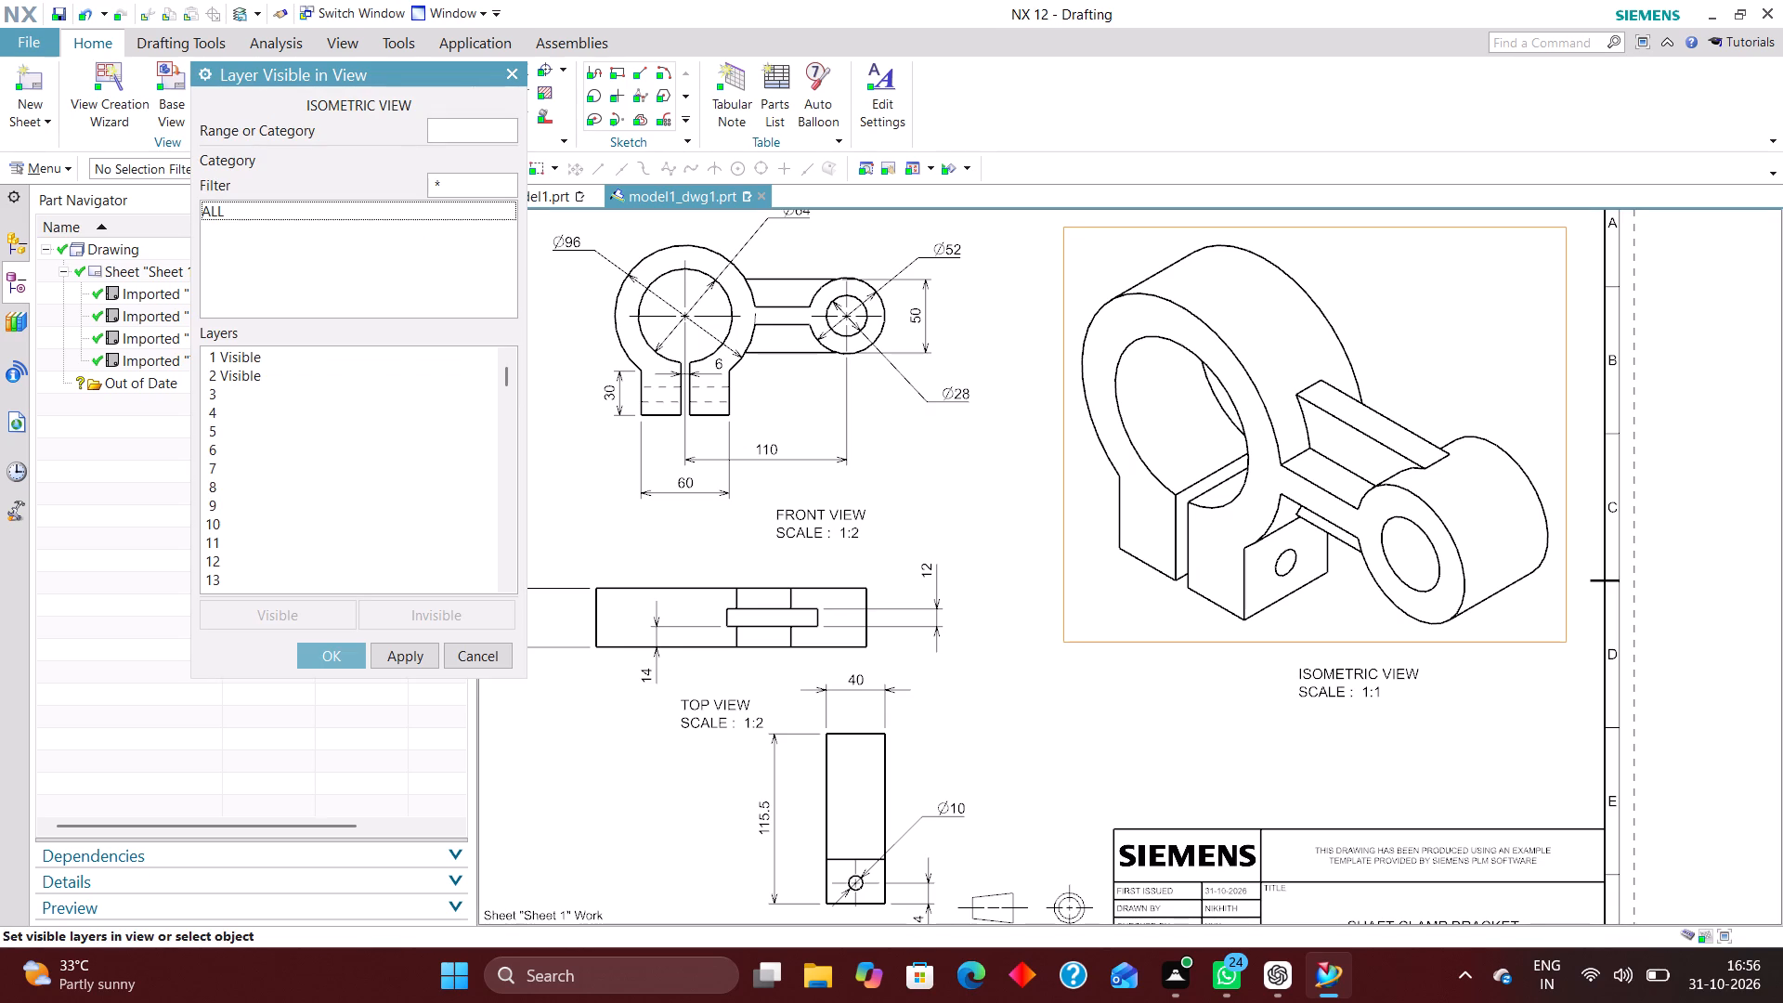
pyautogui.click(205, 209)
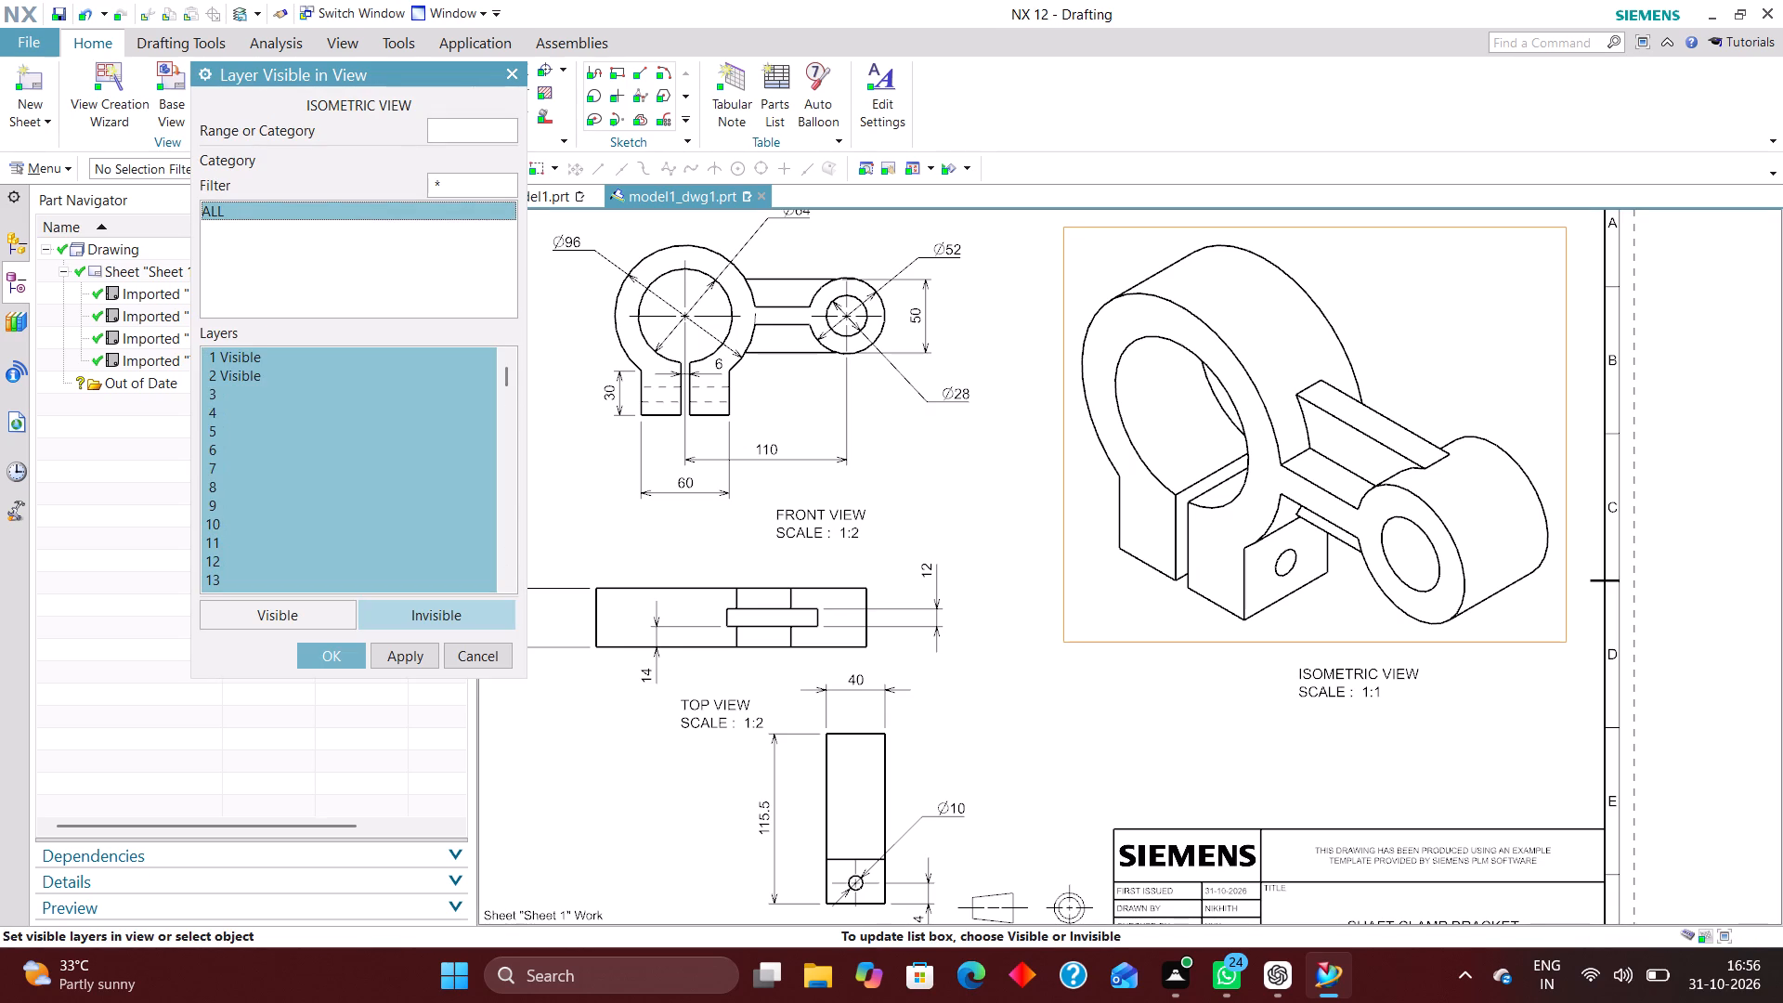
pyautogui.click(437, 623)
# Make only layers 2, 223, 224, 225, 226 and 256 visible in the ISOMETRIC VIEW and accept the settings.
pyautogui.click(469, 132)
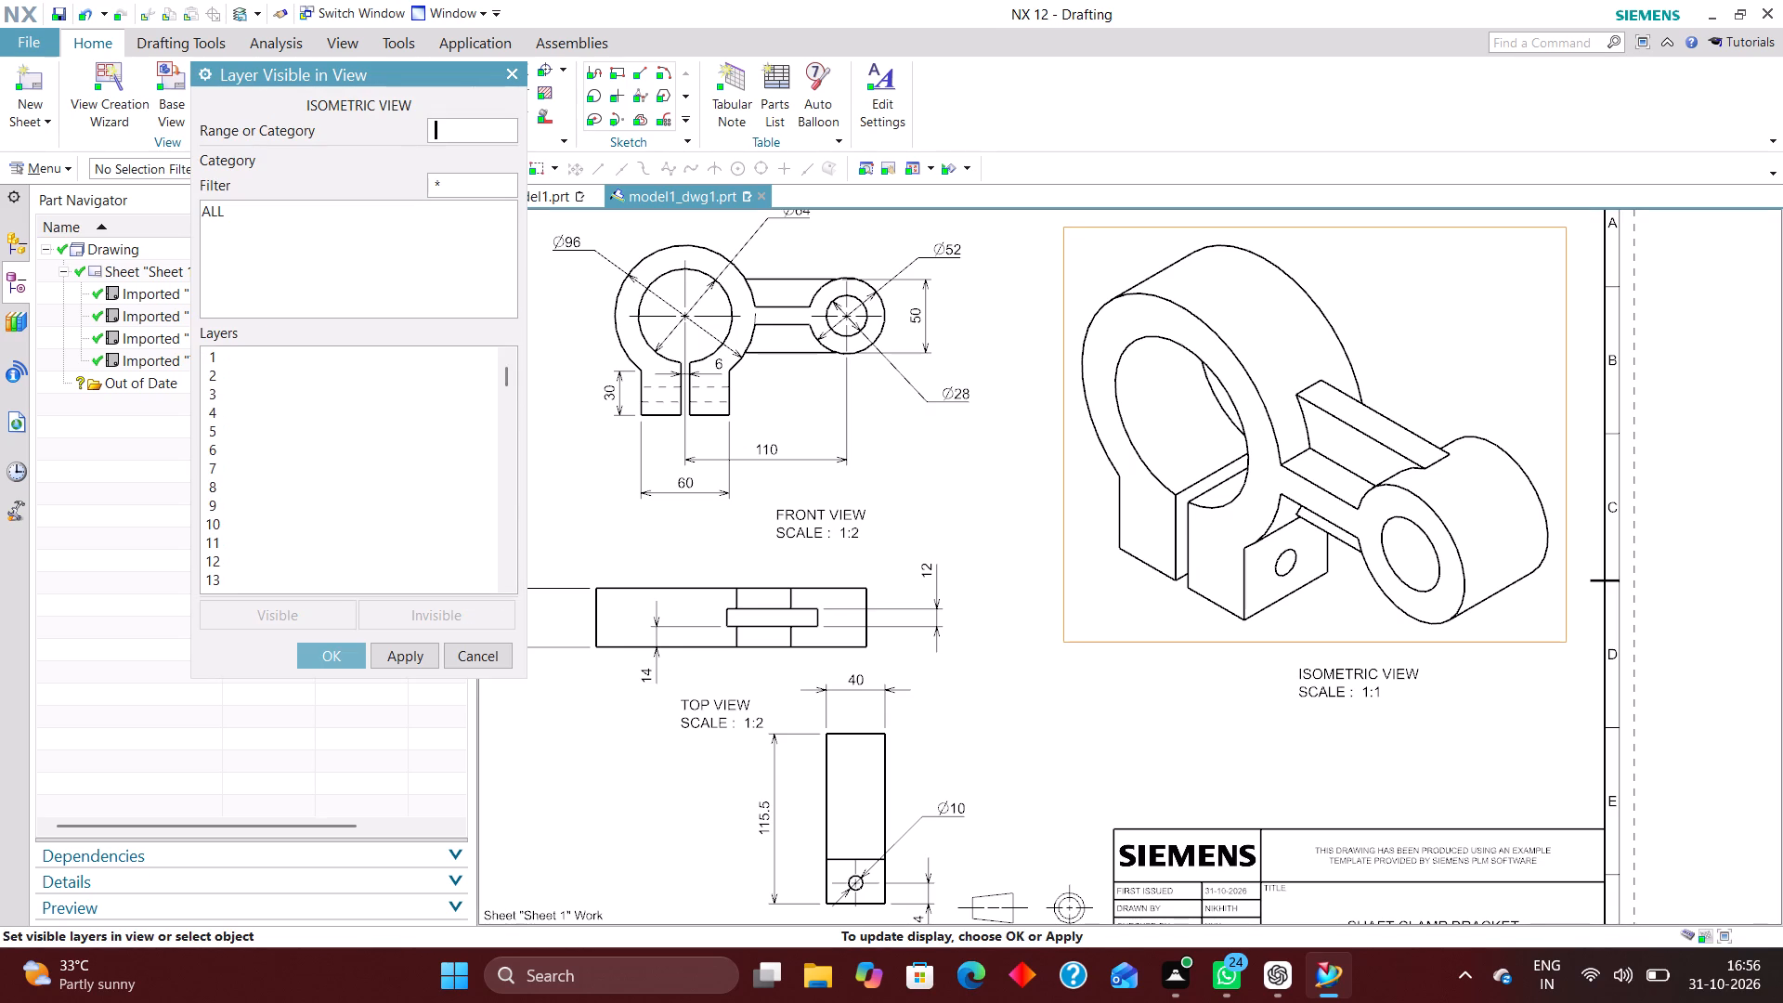
pyautogui.press('2')
pyautogui.press('Return')
pyautogui.write('223')
pyautogui.press('Return')
pyautogui.write('224')
pyautogui.press('Return')
pyautogui.write('225')
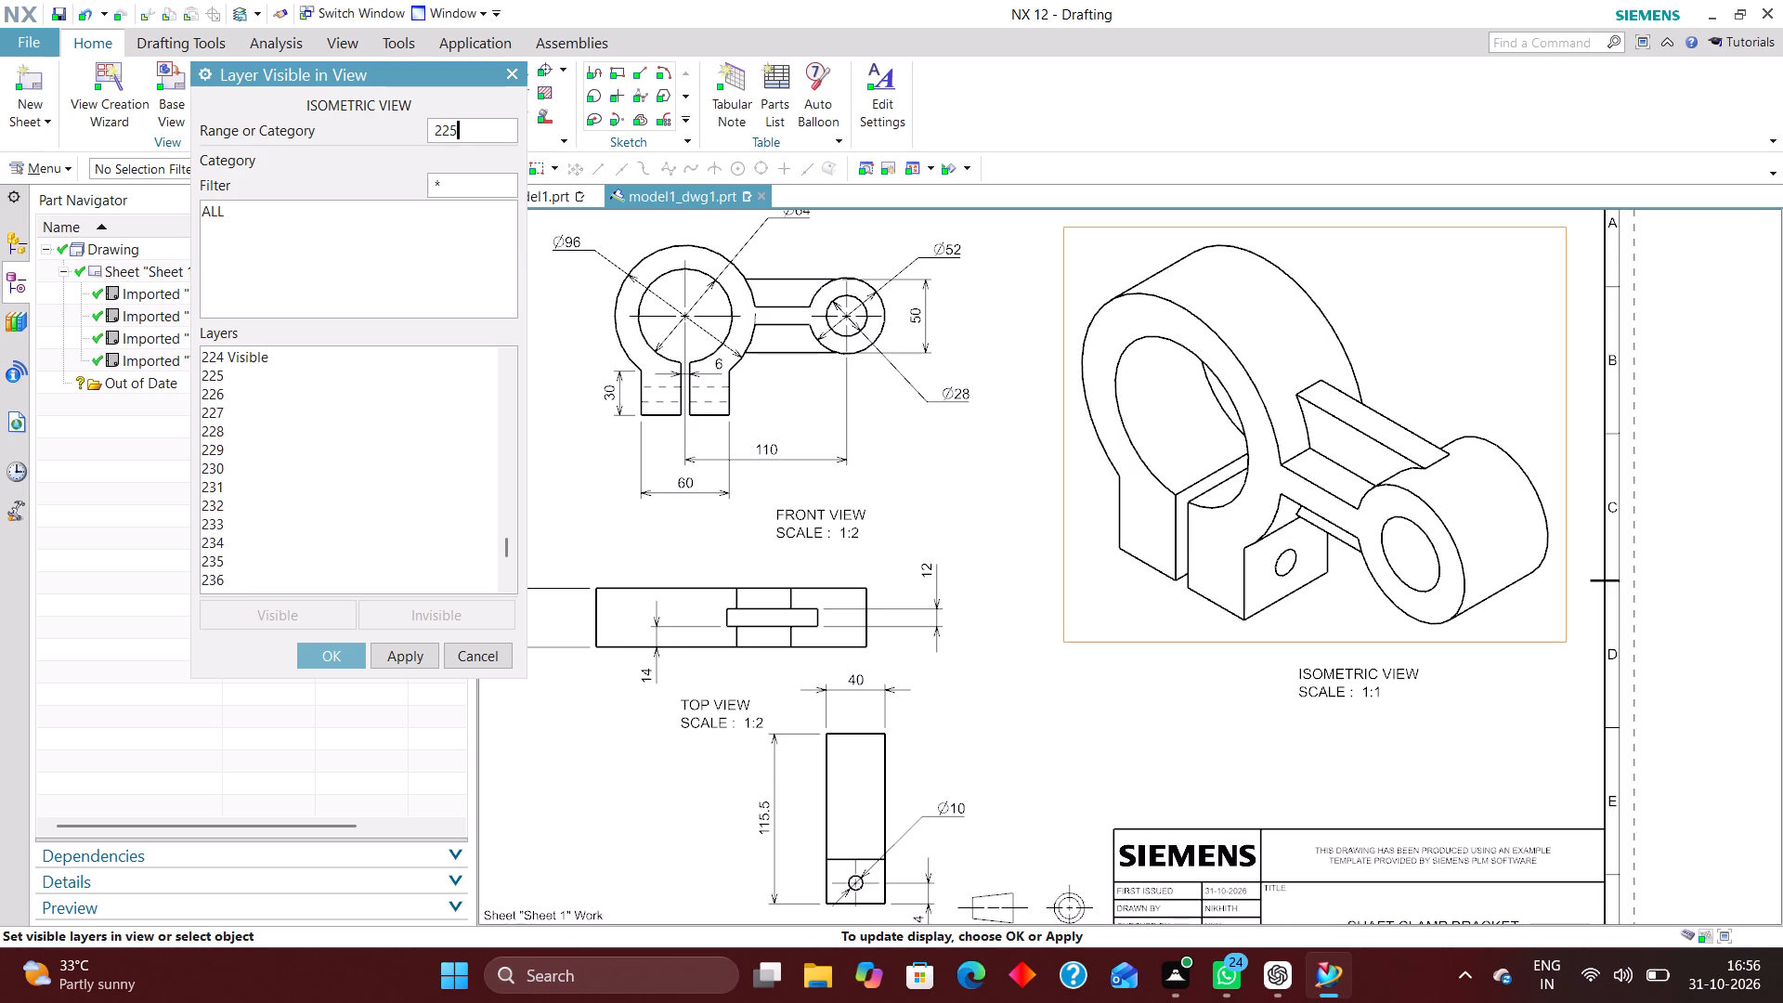
pyautogui.press('Return')
pyautogui.write('226')
pyautogui.press('Return')
pyautogui.write('256')
pyautogui.press('Return')
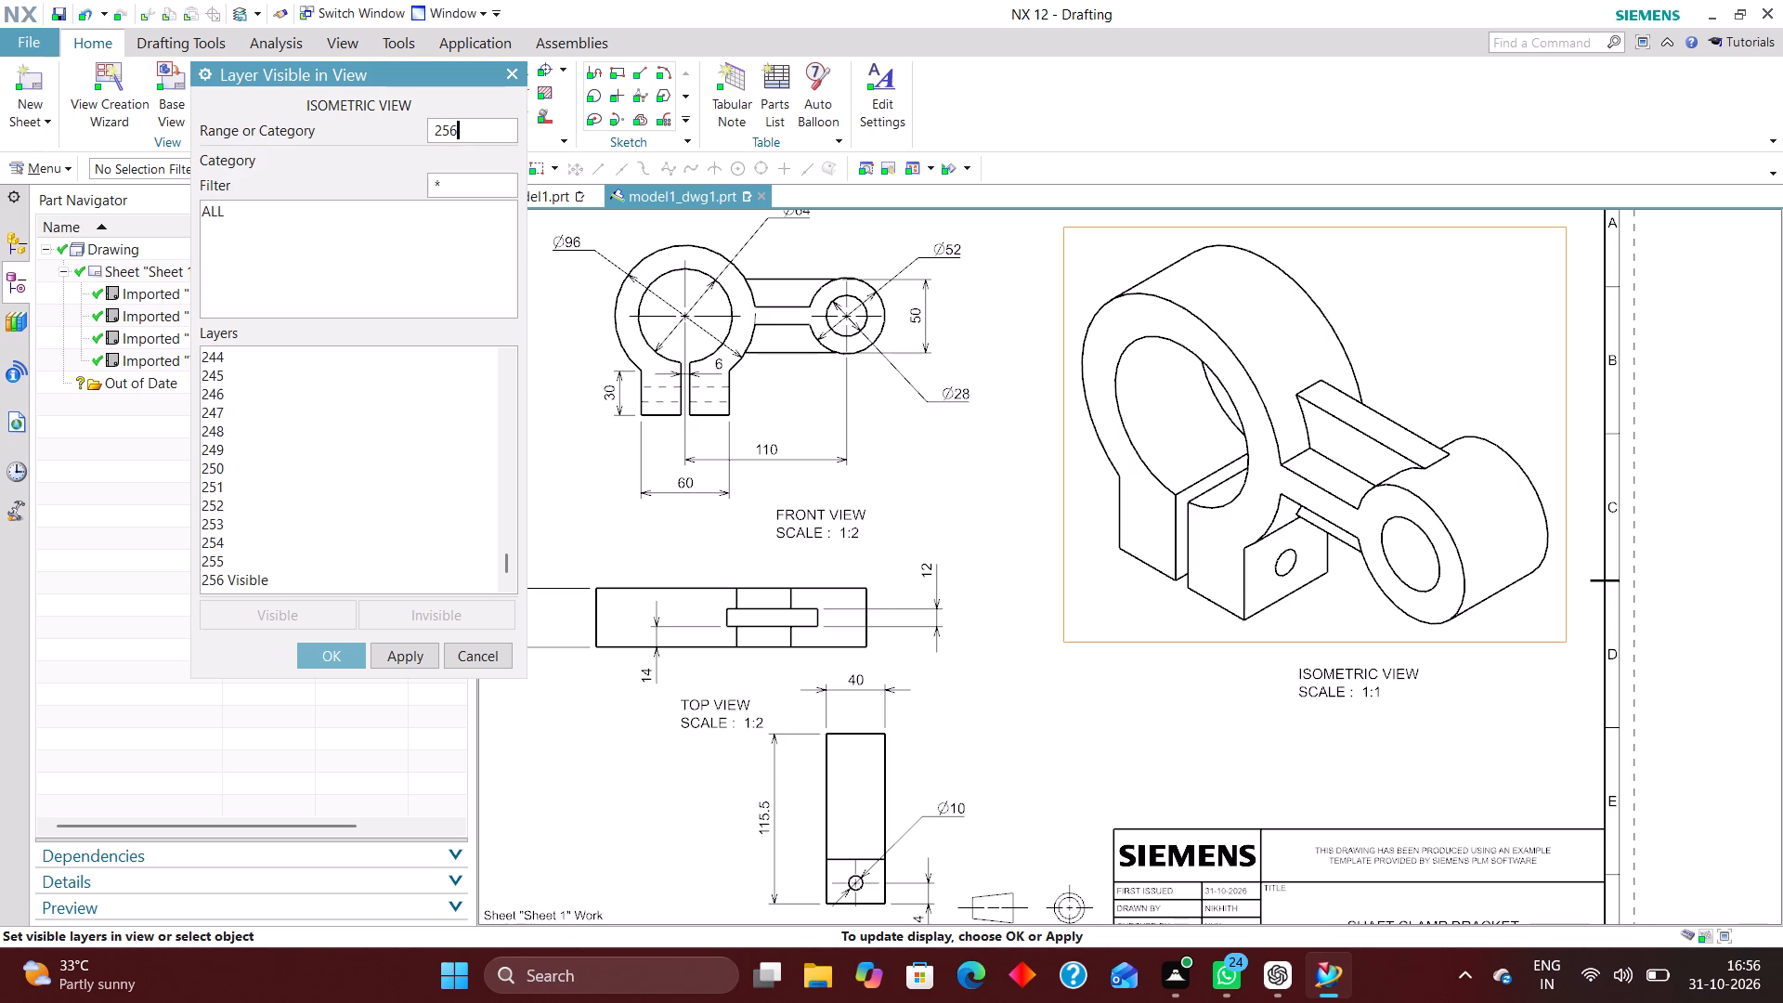
pyautogui.scroll(4, 291, 483)
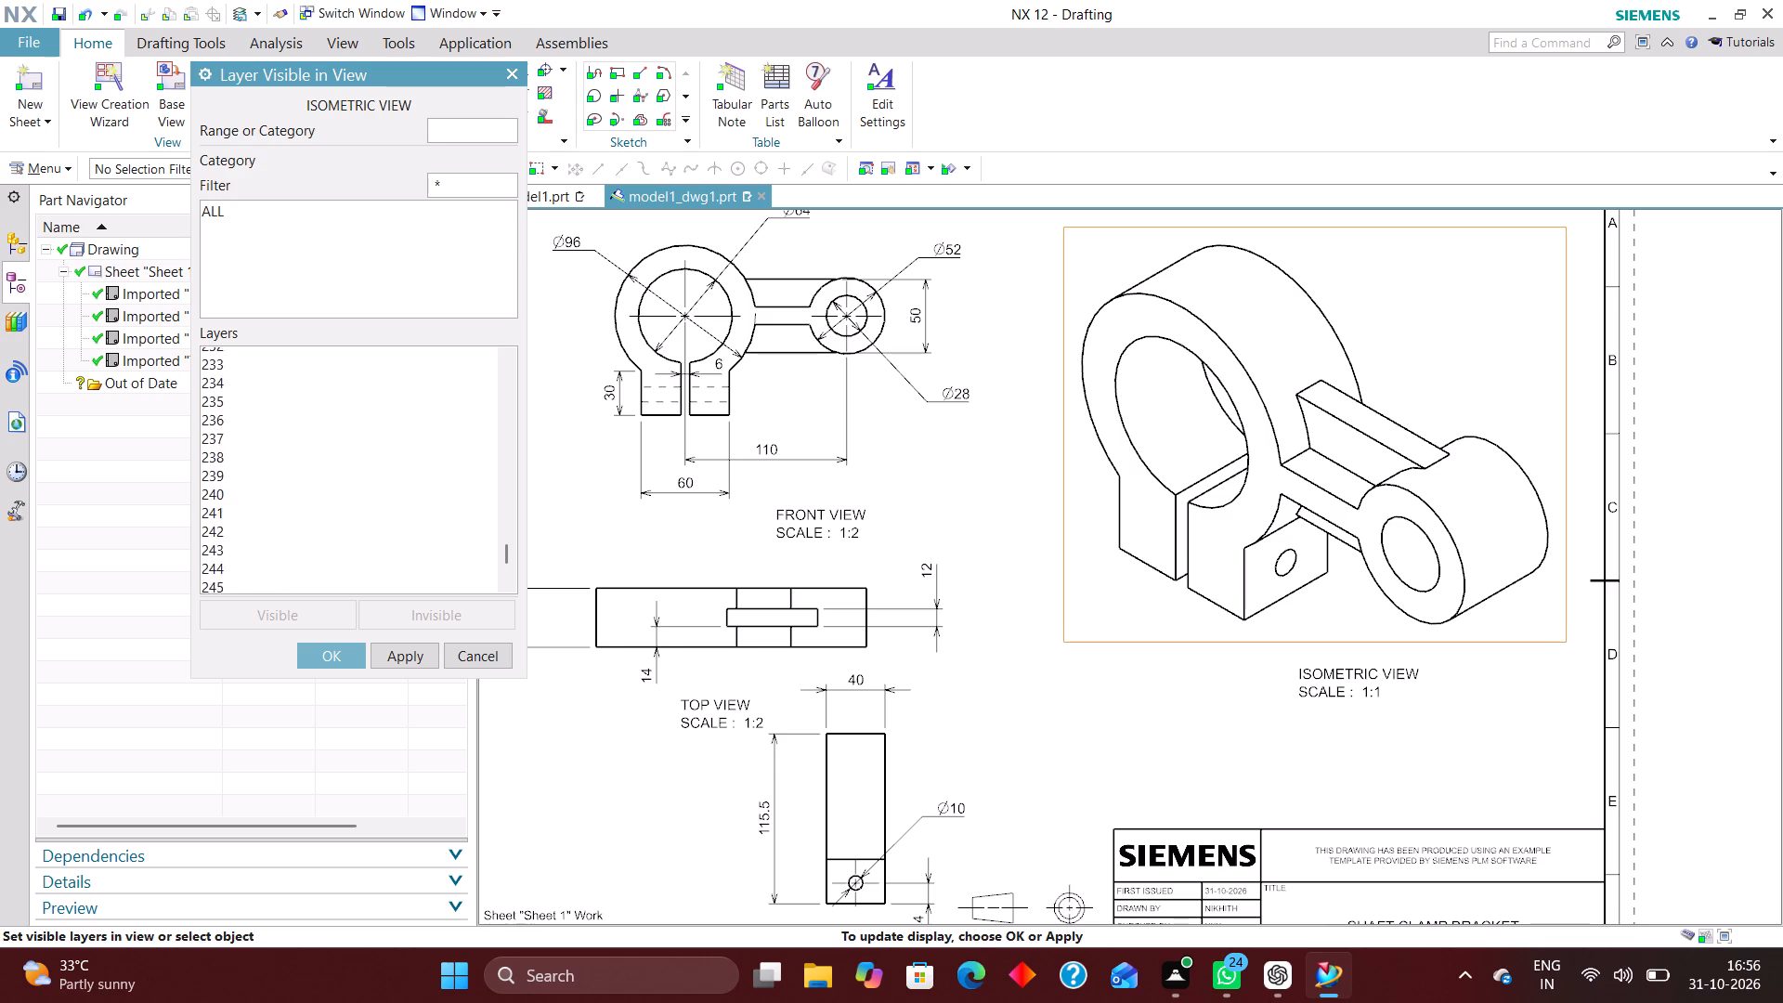
pyautogui.scroll(7, 293, 488)
pyautogui.click(339, 657)
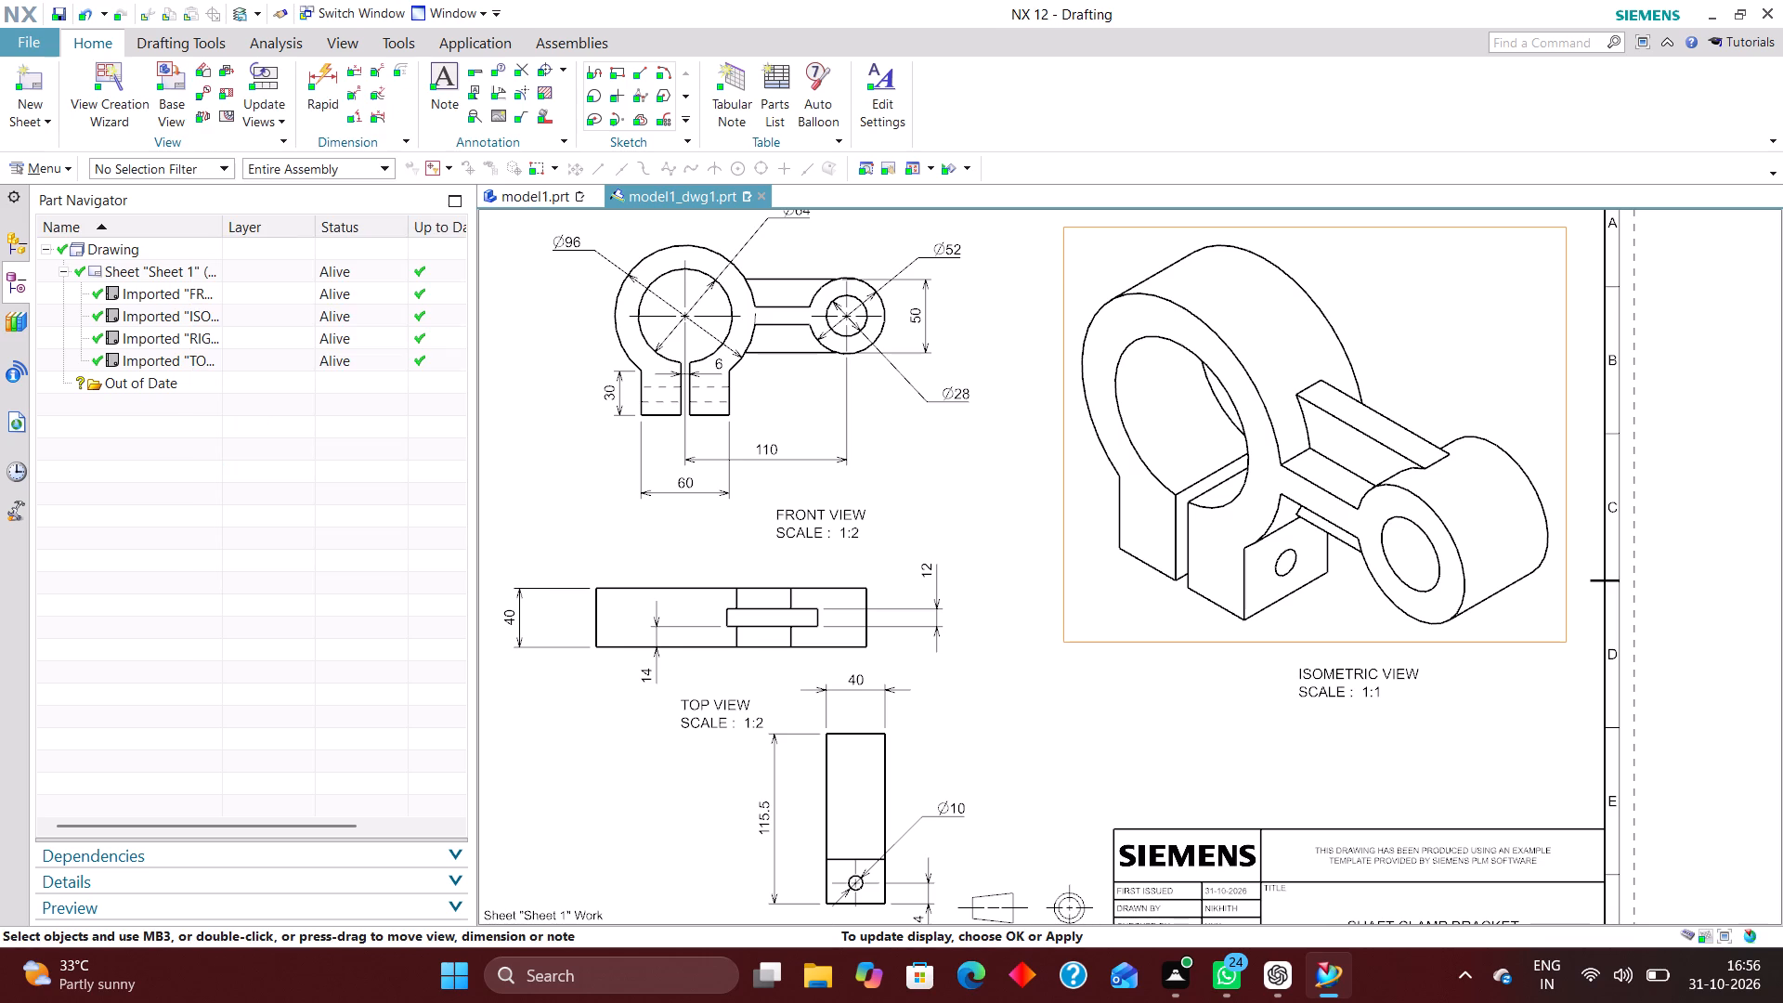
# Make all layers invisible in the FRONT VIEW.
pyautogui.click(290, 138)
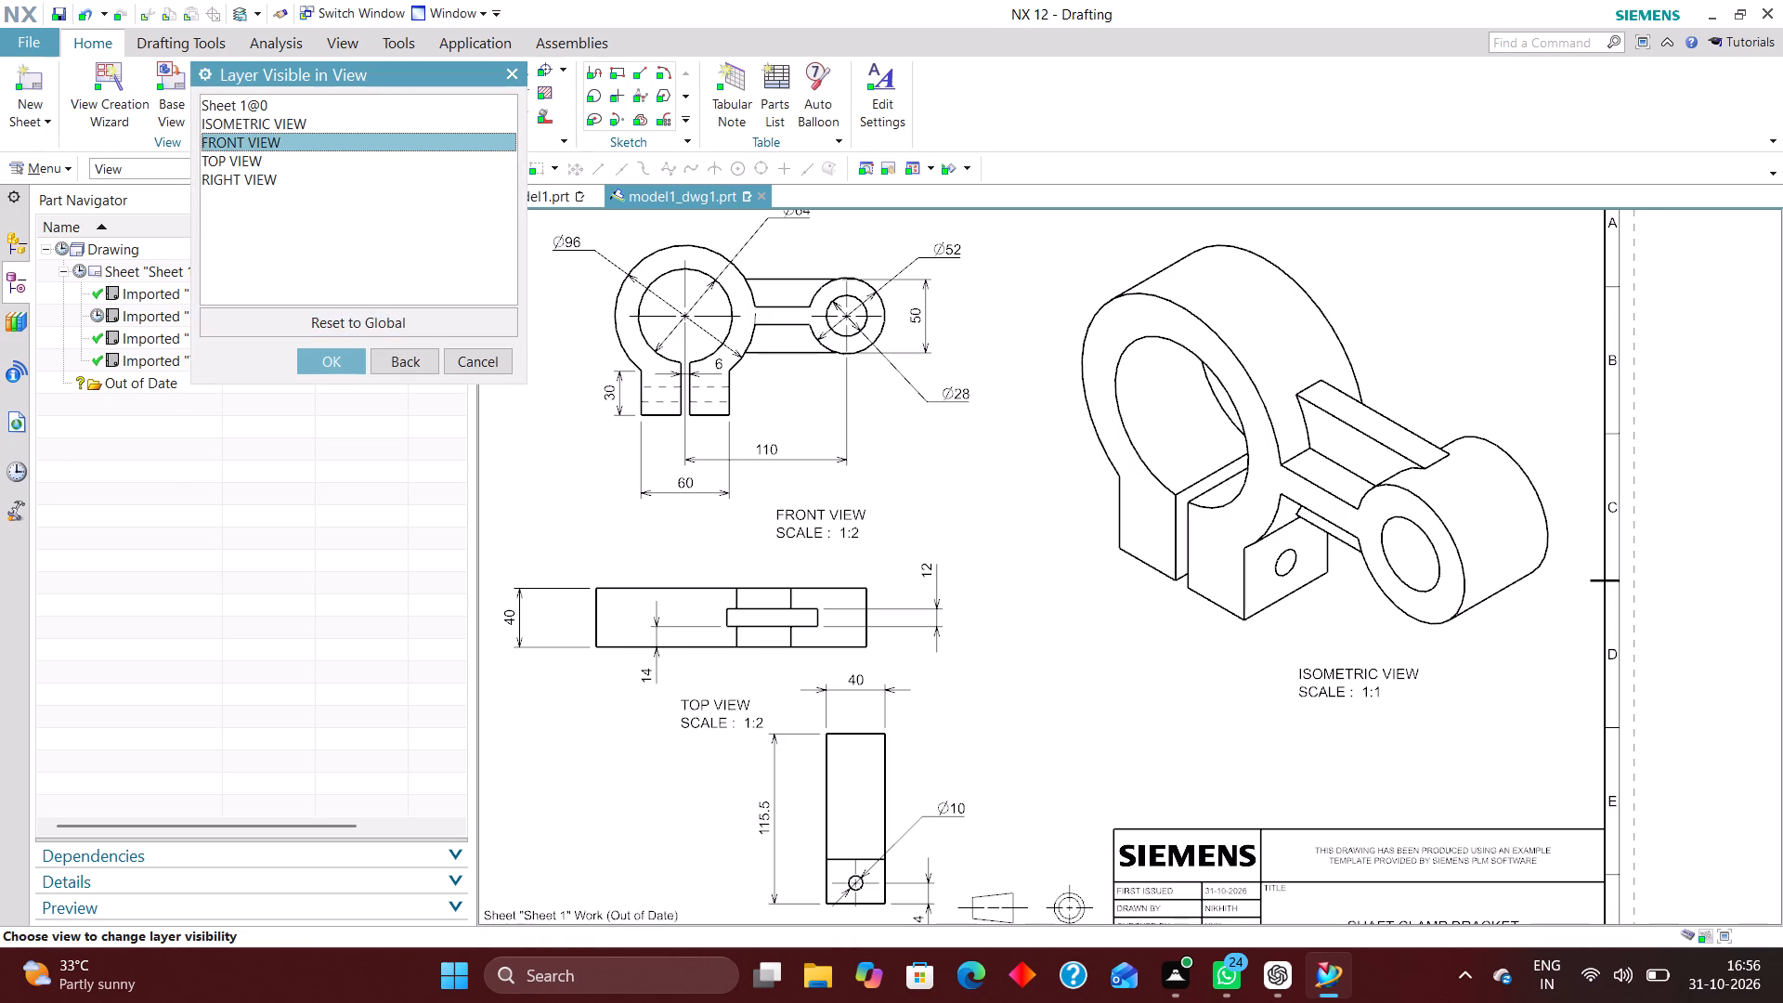
pyautogui.click(332, 359)
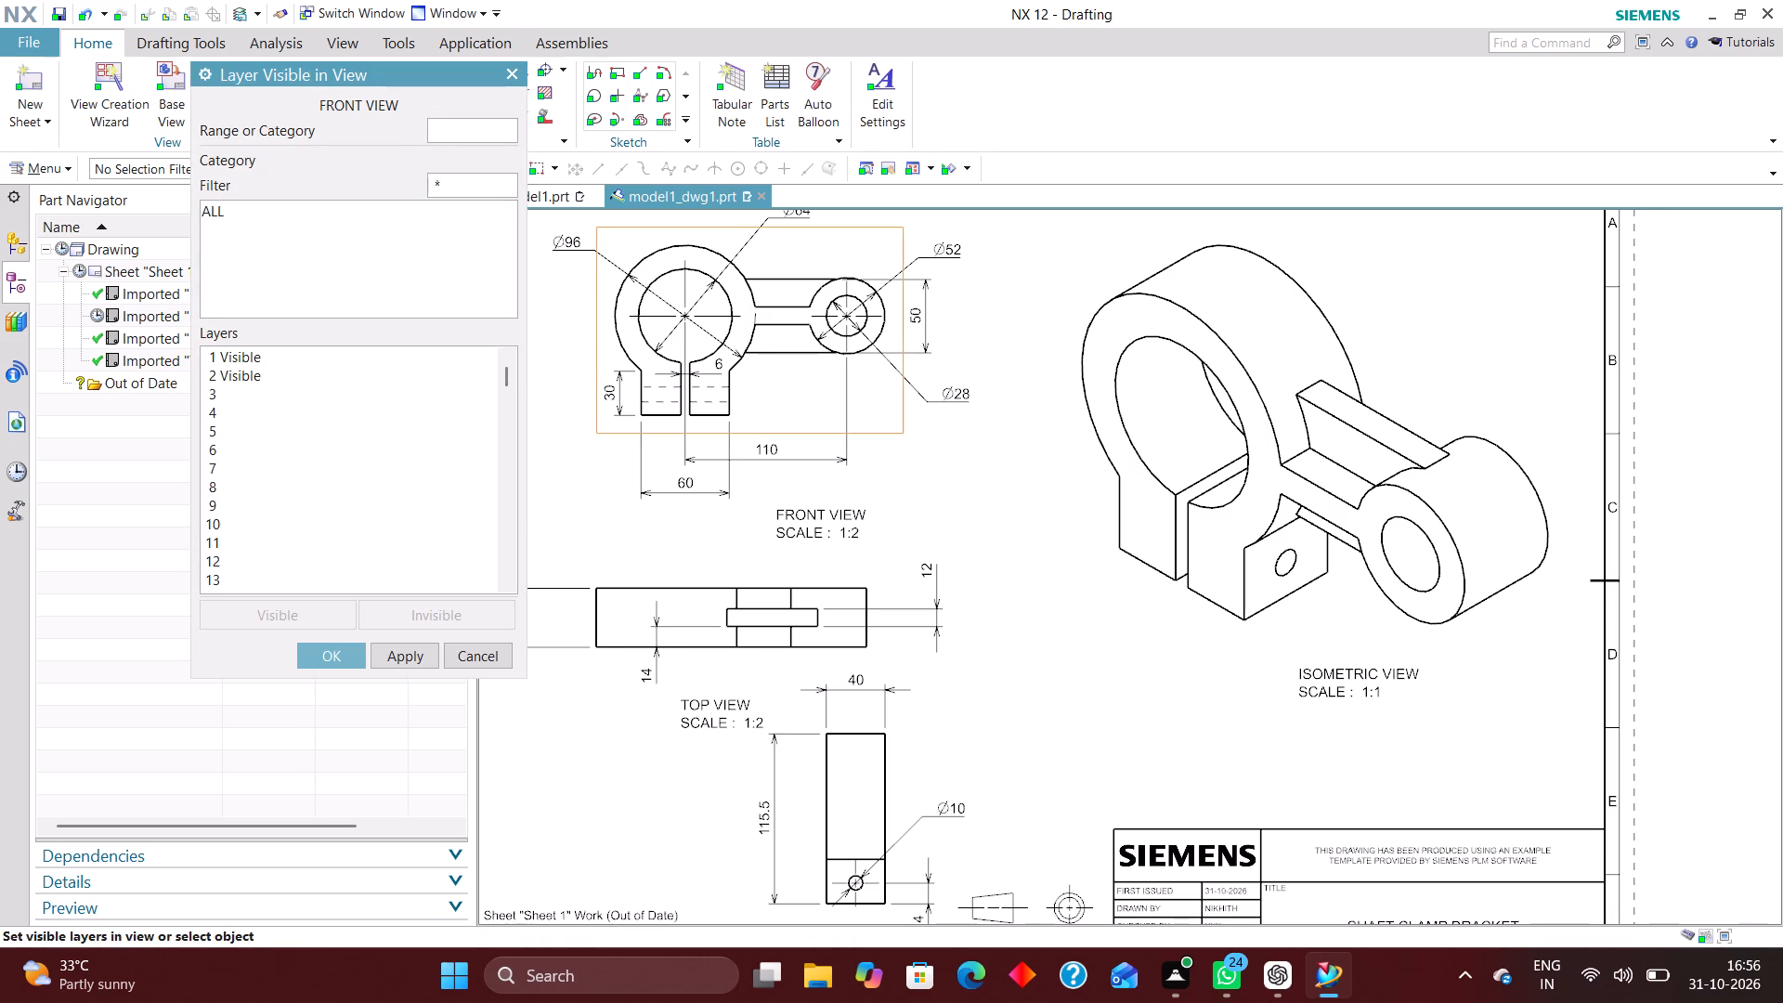
pyautogui.click(224, 214)
pyautogui.click(440, 603)
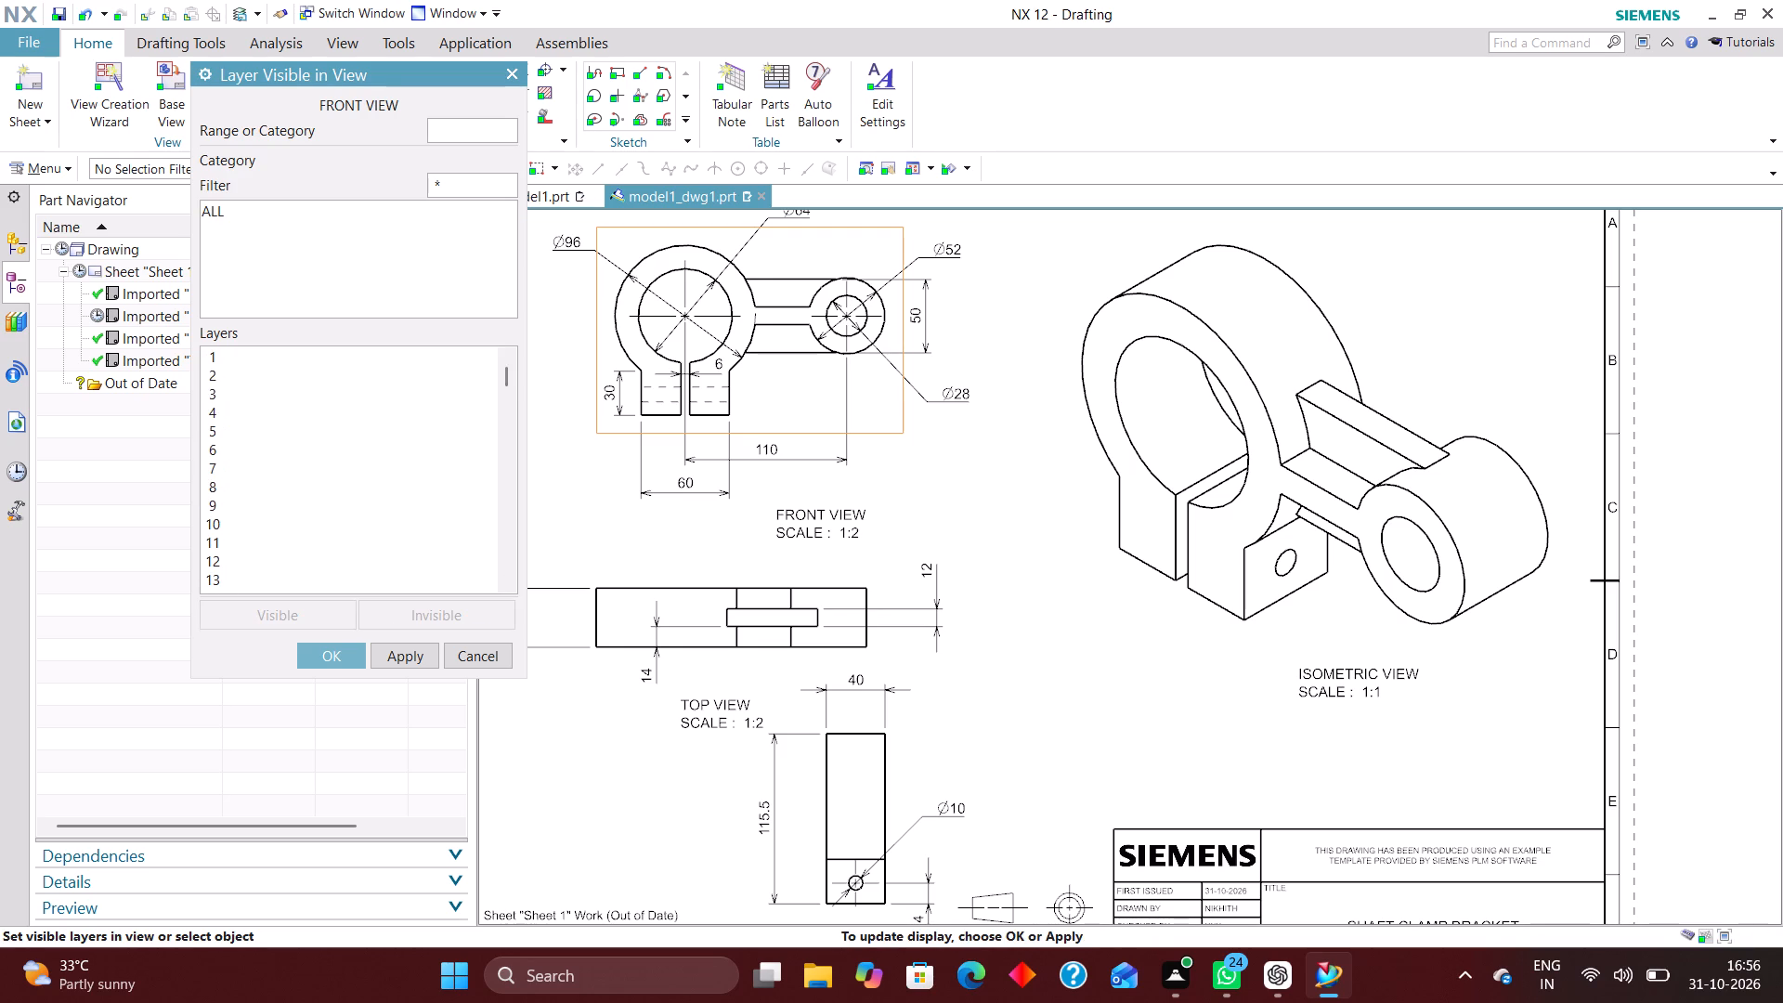
# Make only layers 2, 223, 224, 225, 226 and 256 visible in the FRONT VIEW and accept the settings.
pyautogui.click(462, 126)
pyautogui.press('2')
pyautogui.press('Return')
pyautogui.write('223')
pyautogui.press('Return')
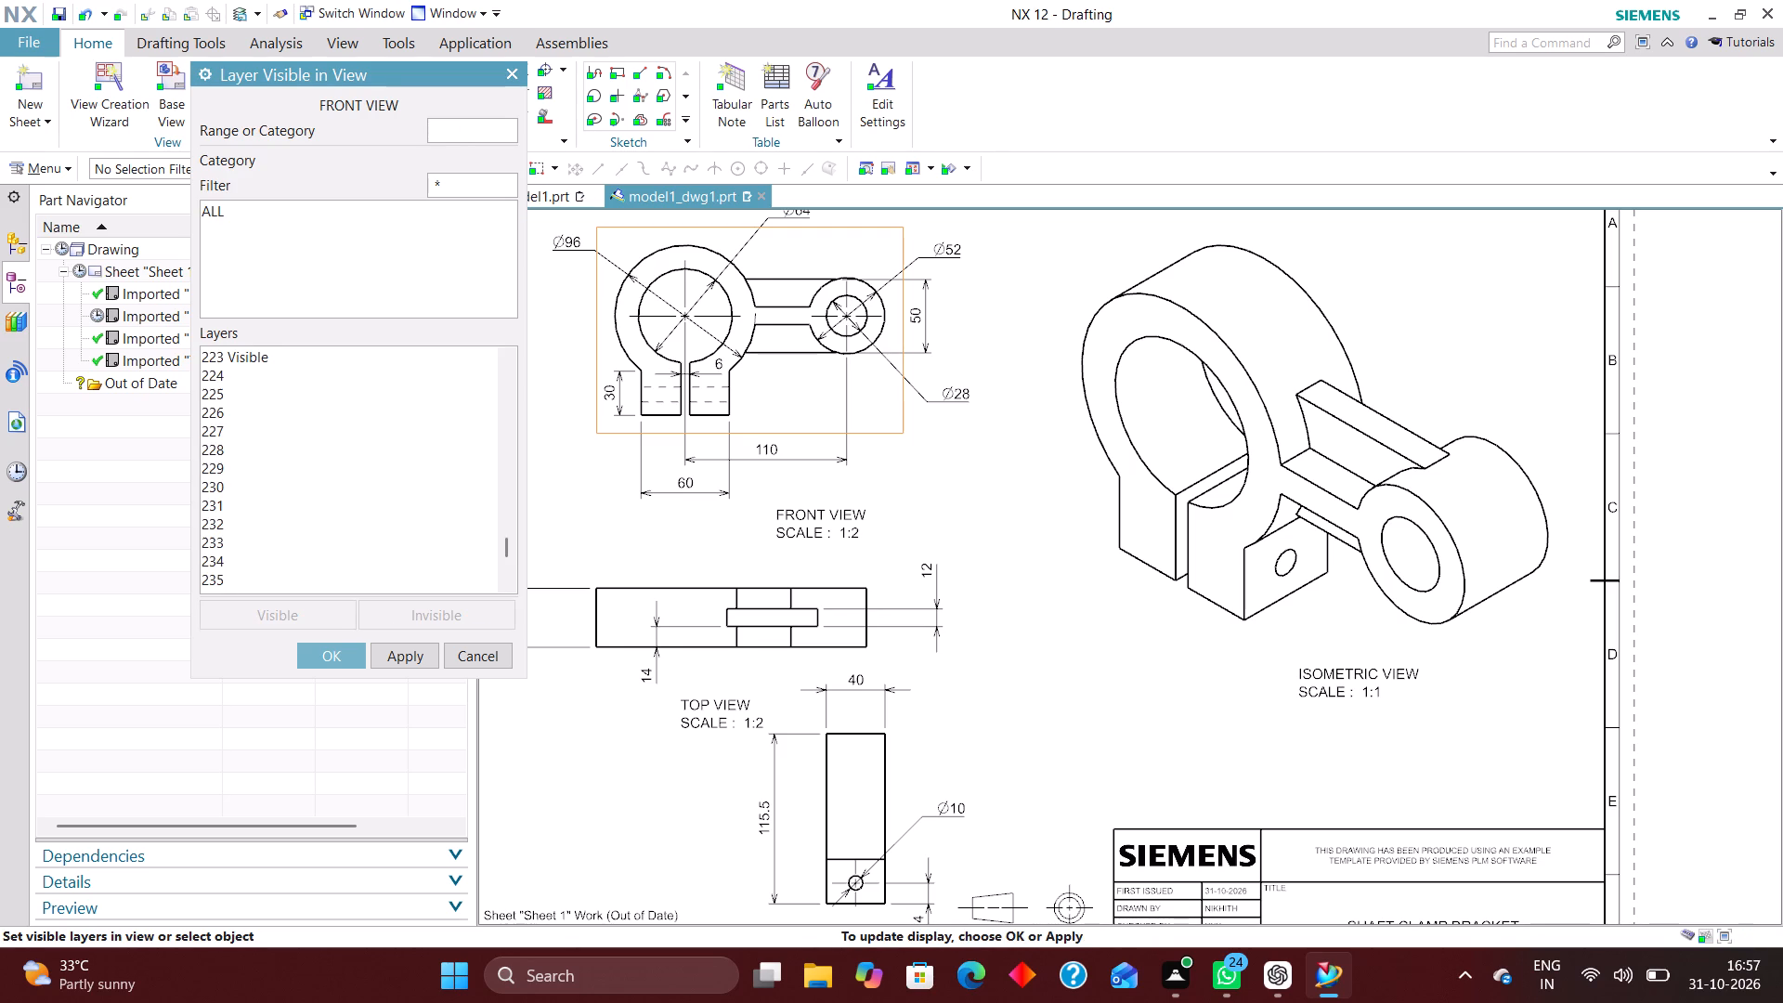
pyautogui.write('224')
pyautogui.press('Return')
pyautogui.write('225')
pyautogui.press('Return')
pyautogui.write('226')
pyautogui.press('Return')
pyautogui.write('256')
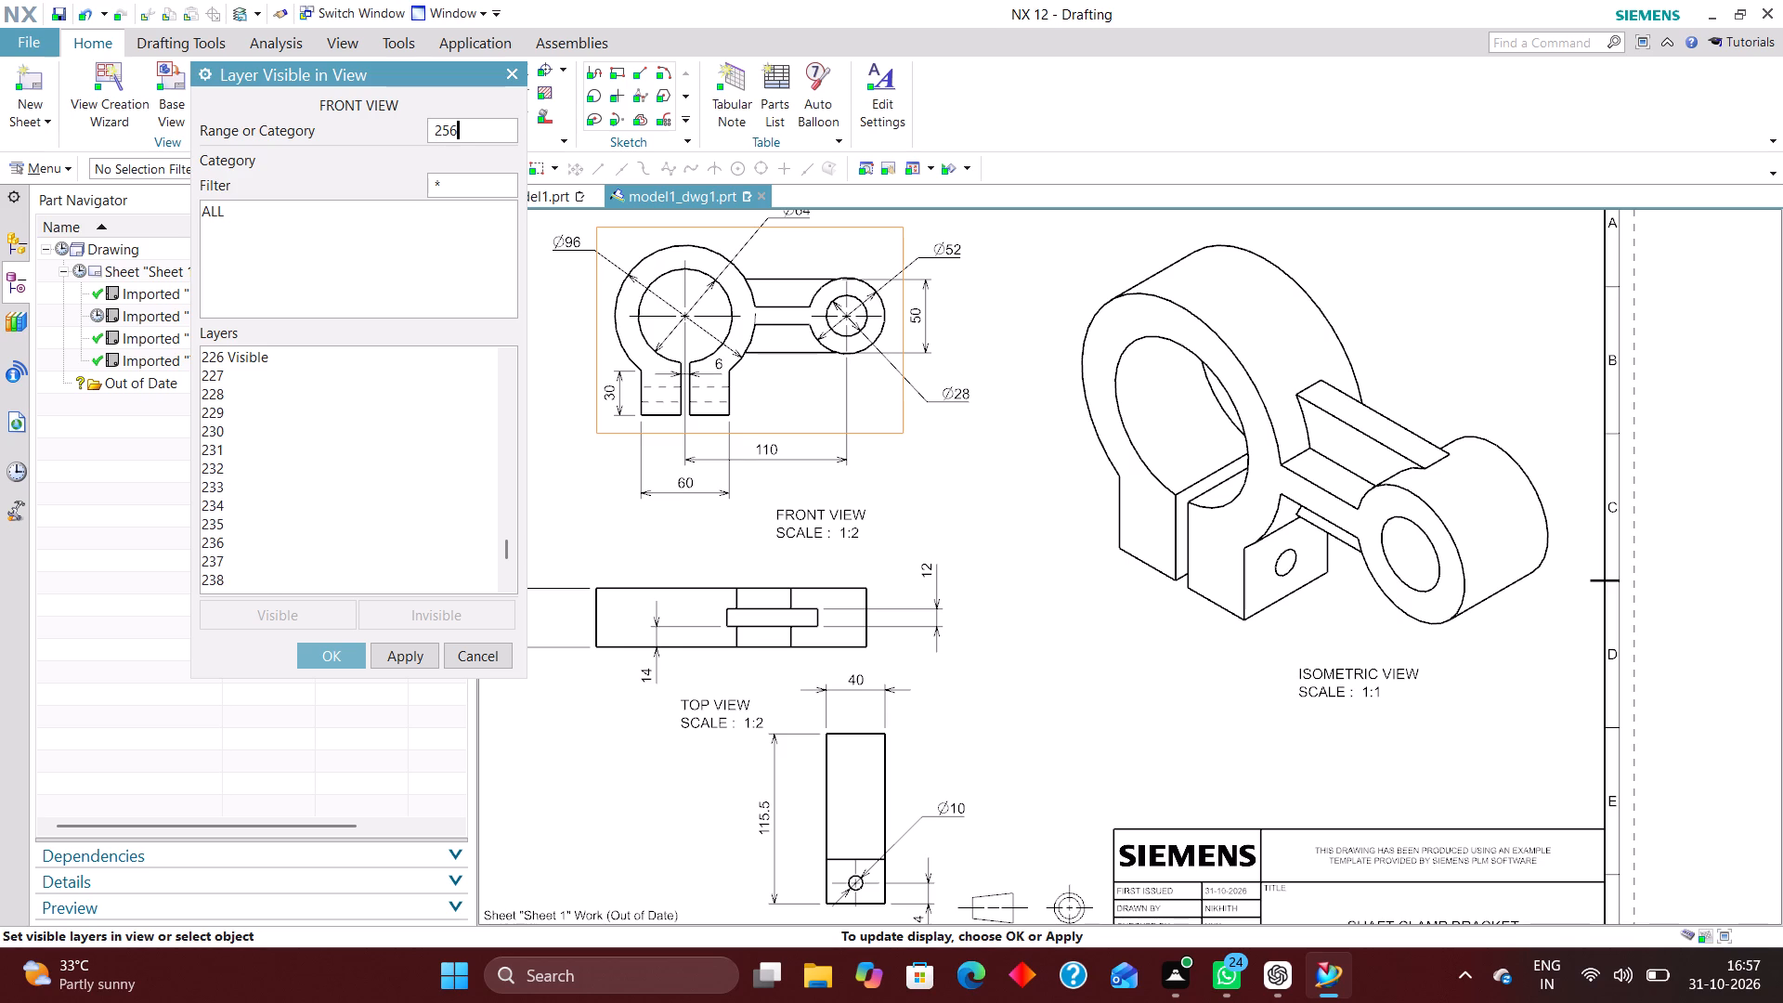
pyautogui.press('Return')
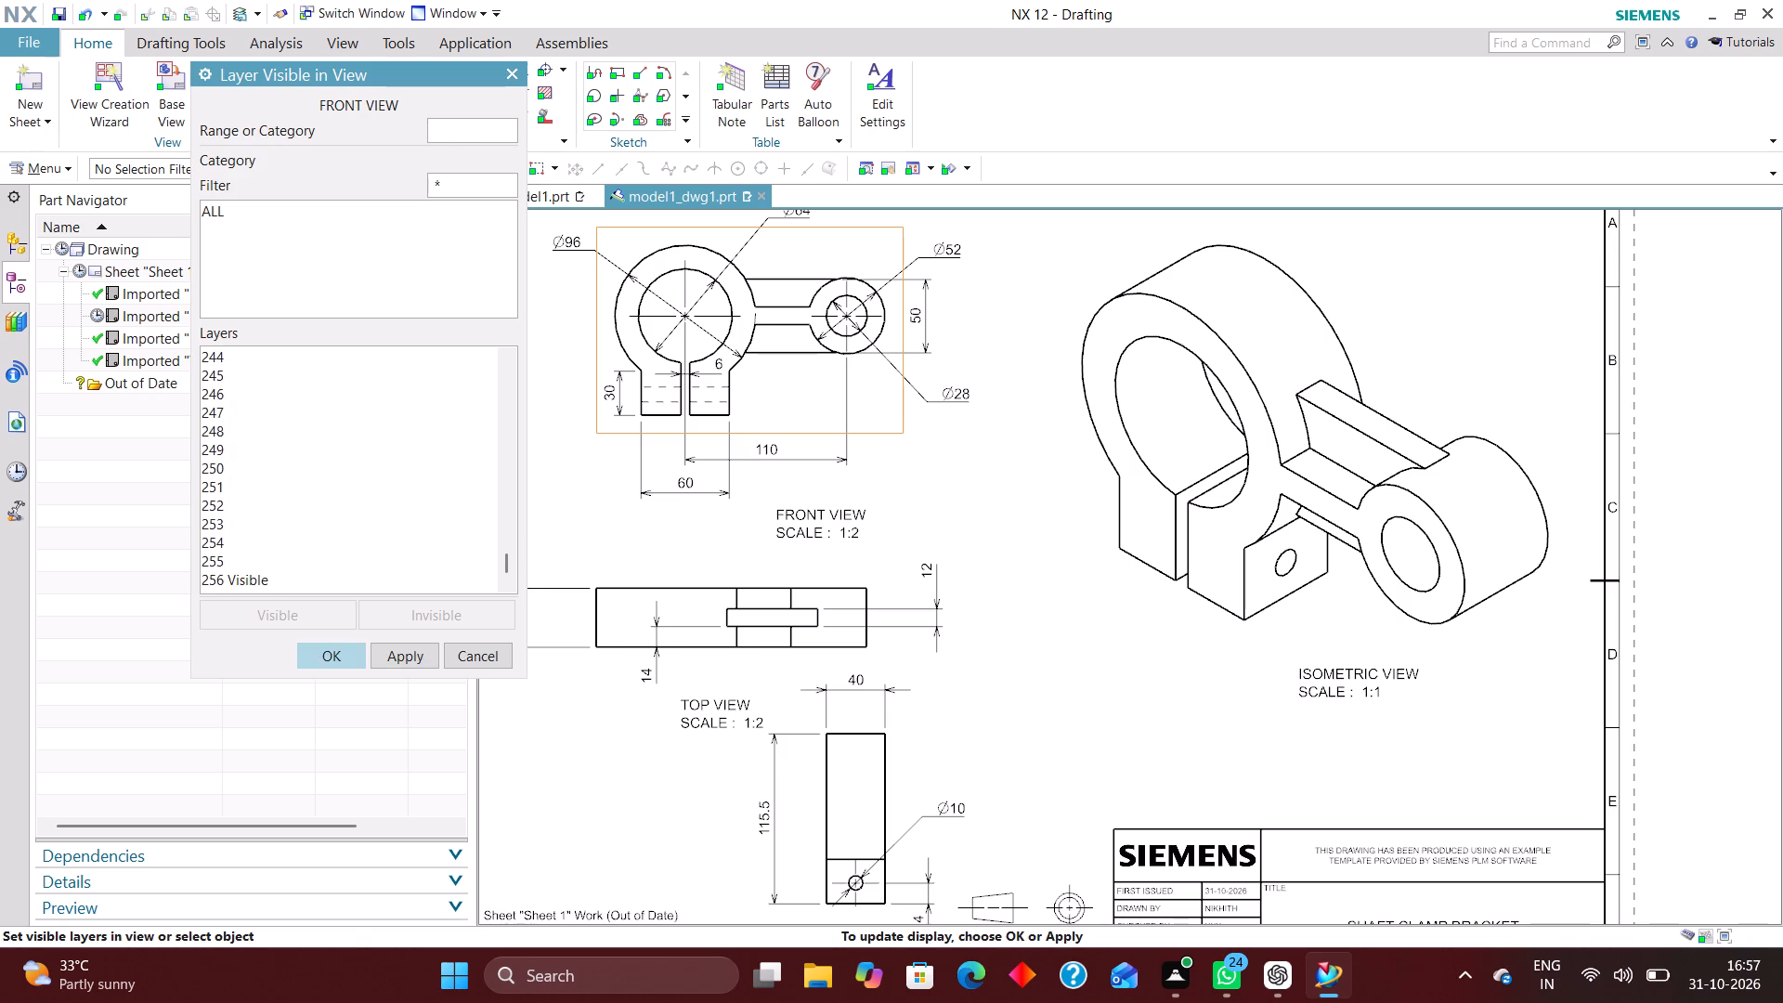
pyautogui.click(316, 659)
# Make all layers invisible in the TOP VIEW.
pyautogui.click(280, 160)
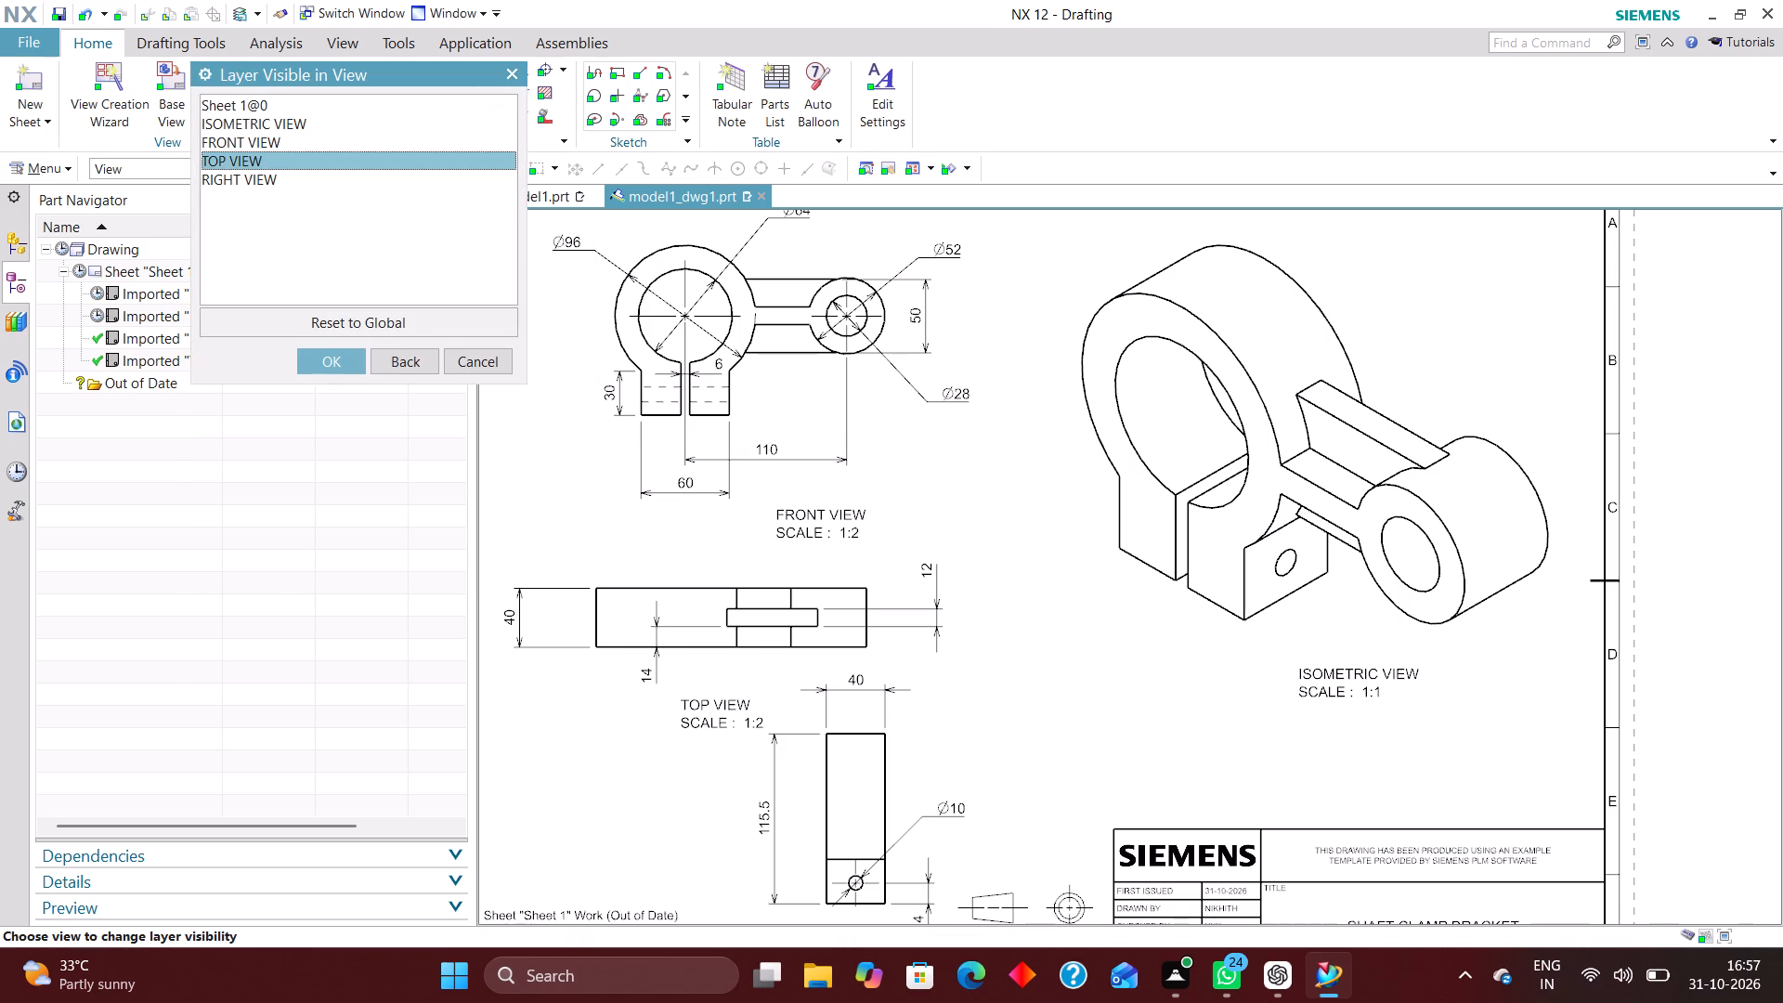
pyautogui.click(350, 363)
pyautogui.click(209, 211)
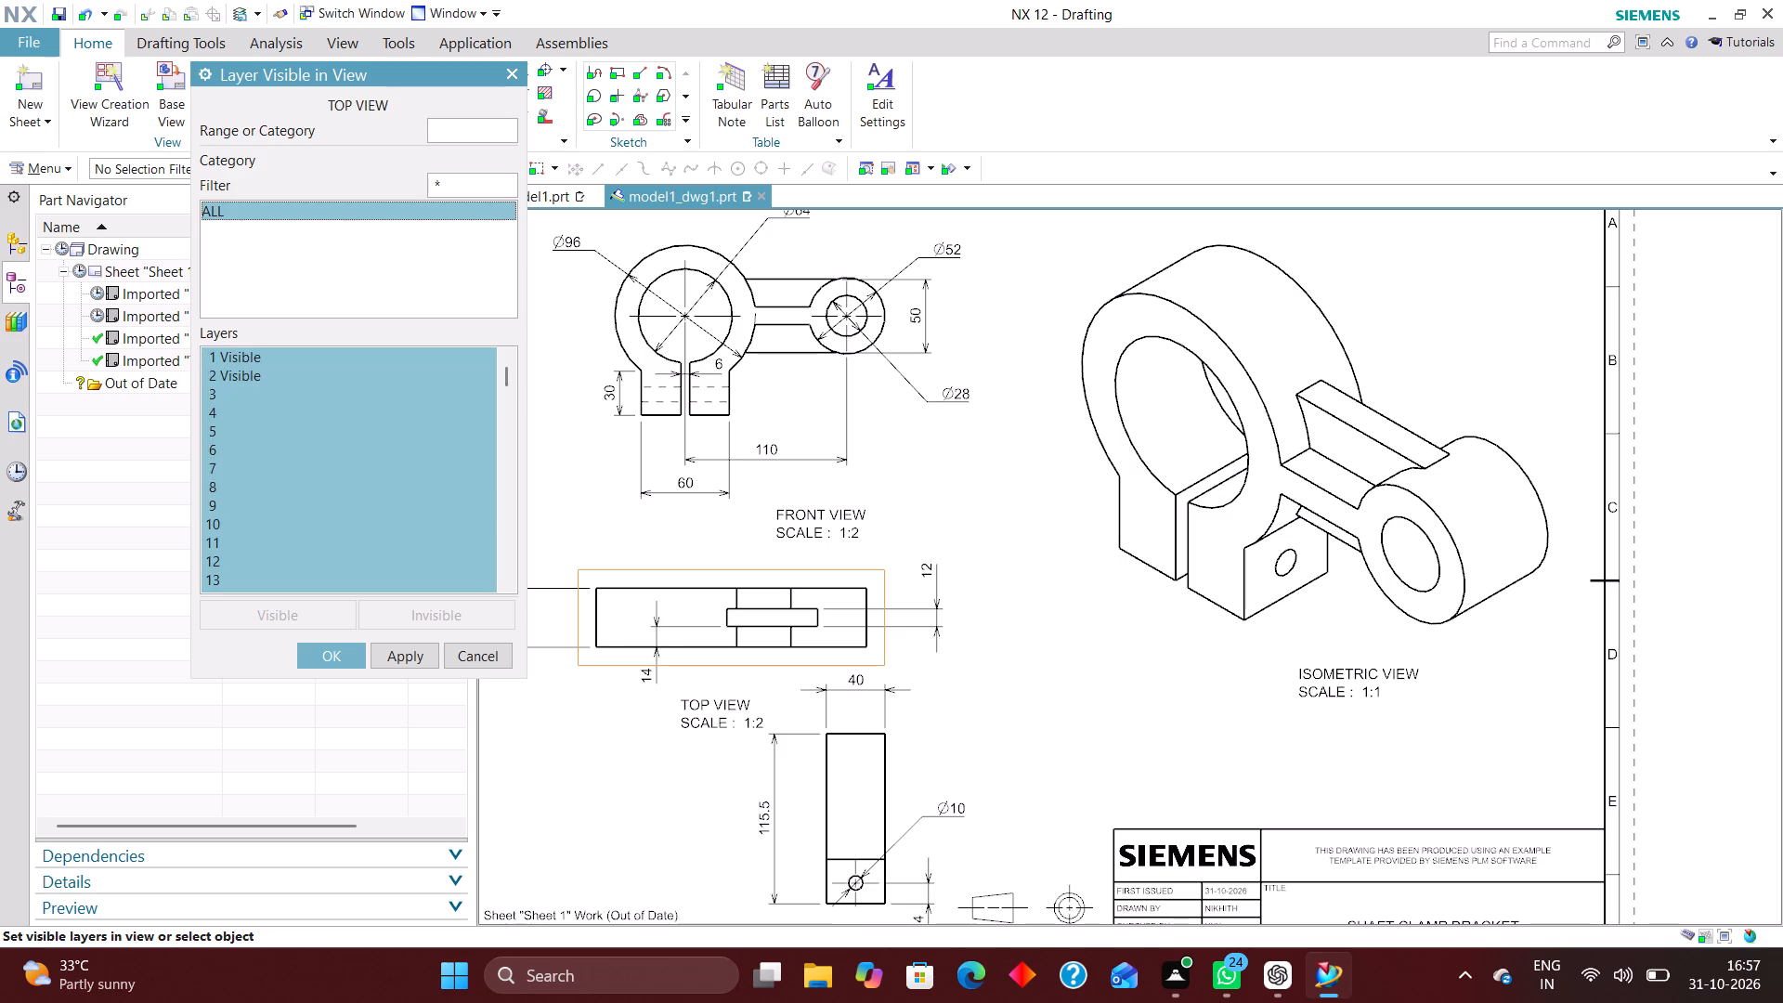
pyautogui.click(475, 617)
# Make only layers 2, 223, 224, 225, 226 and 256 visible in the TOP VIEW and accept the settings.
pyautogui.click(450, 129)
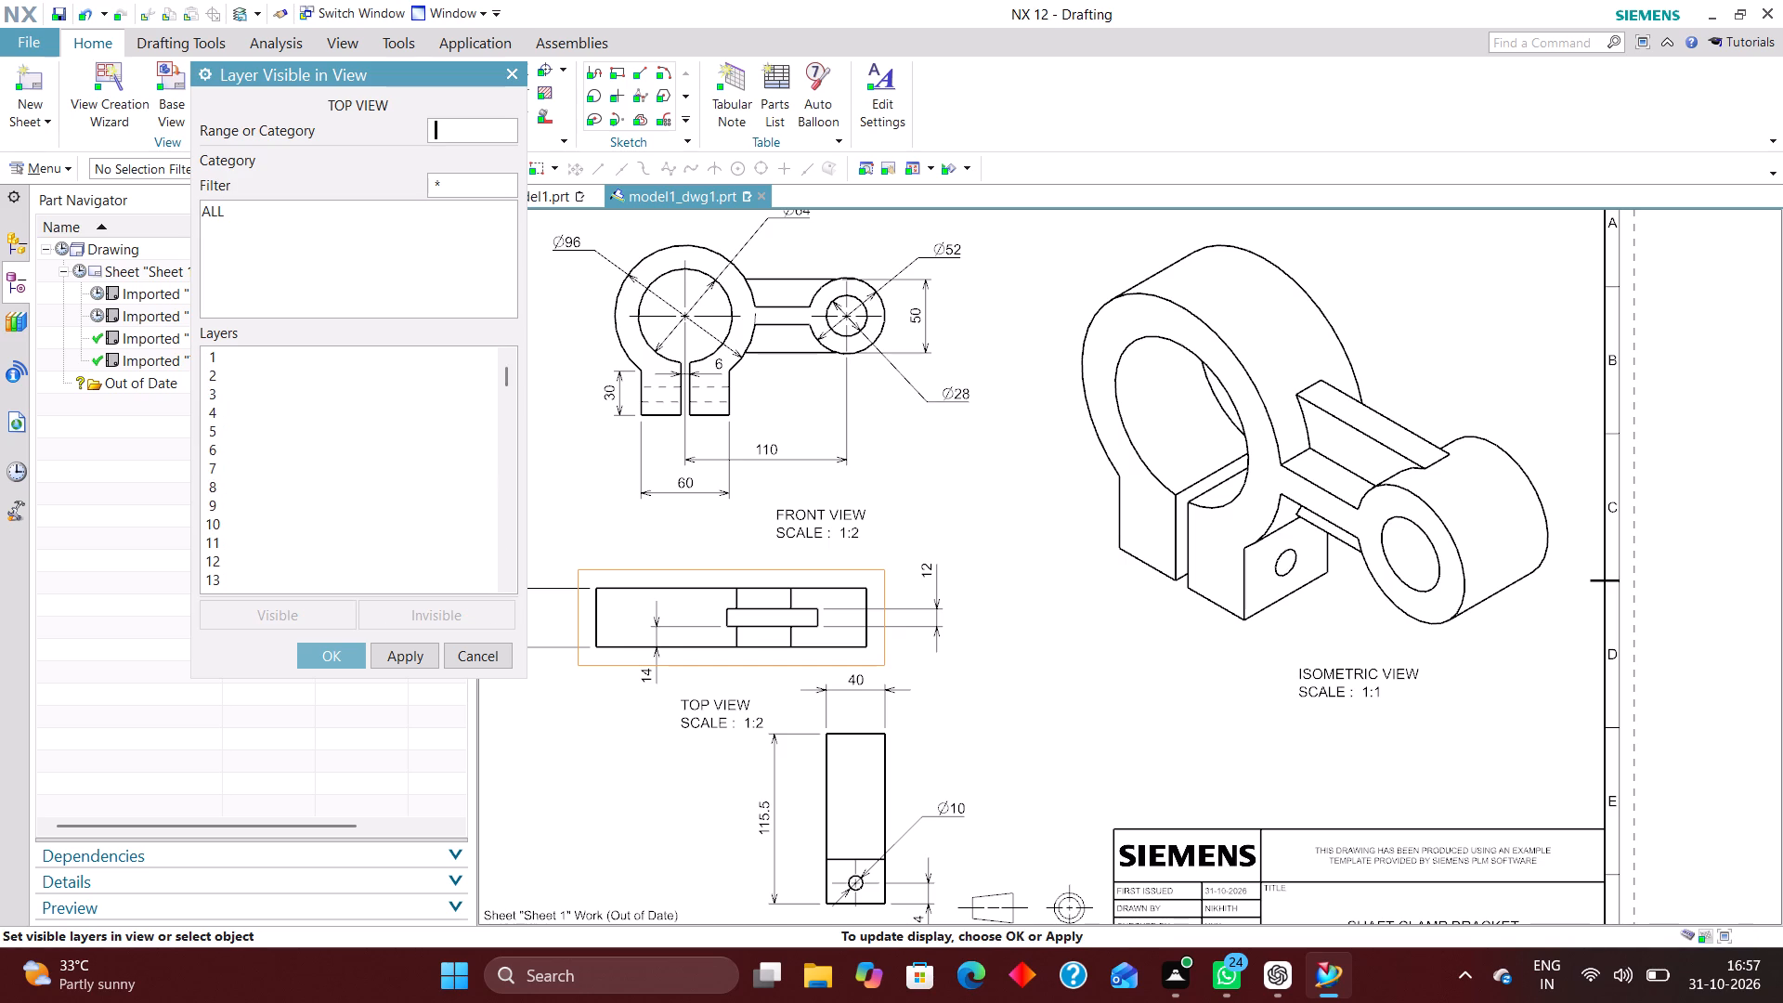
pyautogui.press('2')
pyautogui.press('Return')
pyautogui.write('223')
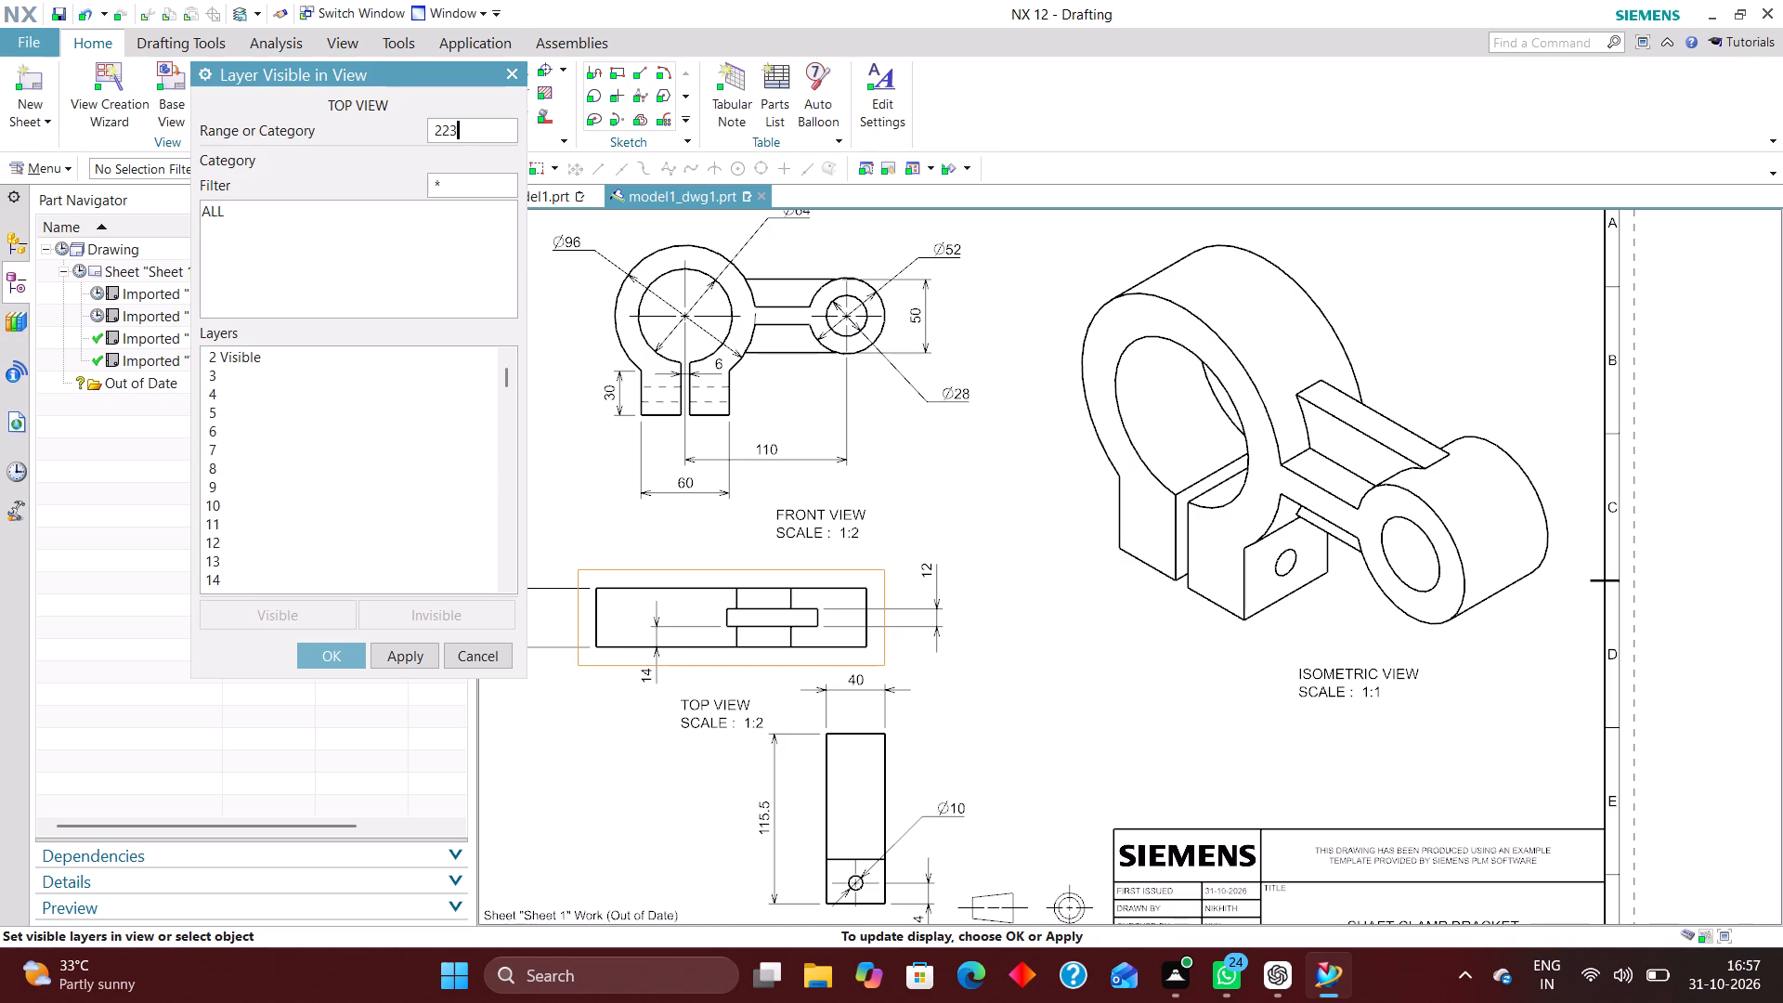
pyautogui.press('Return')
pyautogui.write('224')
pyautogui.press('Return')
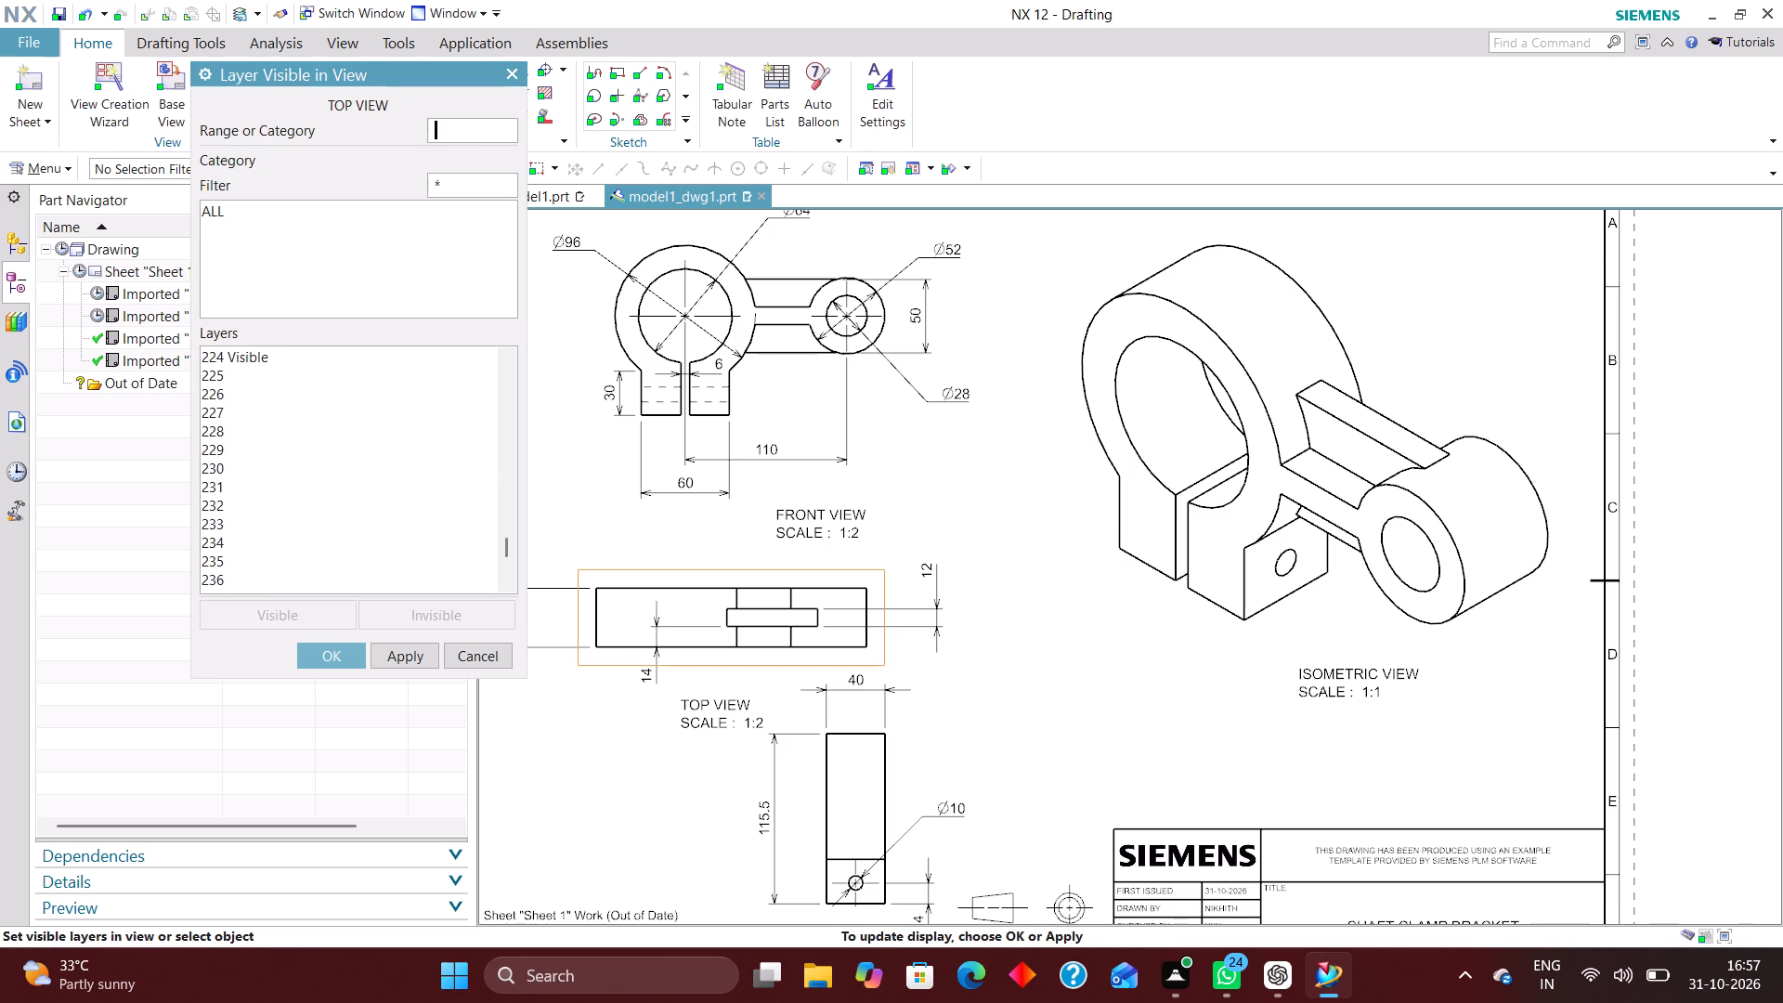
pyautogui.write('225')
pyautogui.press('Return')
pyautogui.write('226')
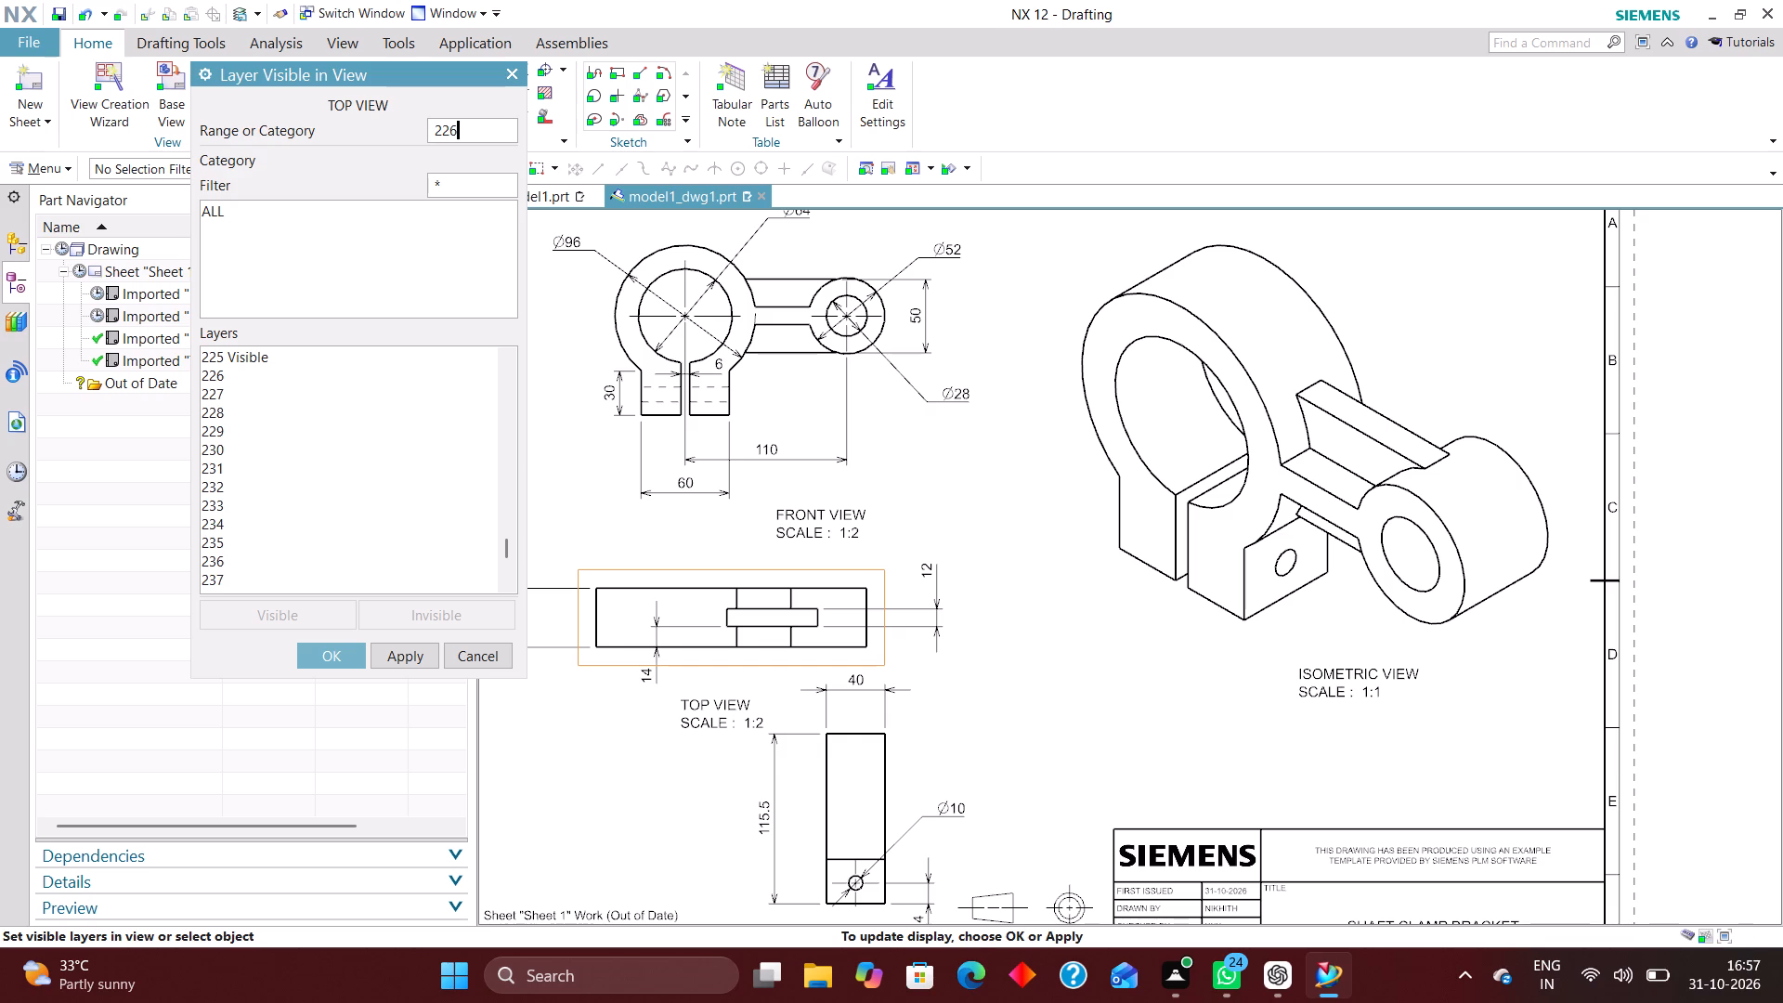
pyautogui.press('Return')
pyautogui.write('26')
pyautogui.press('BackSpace')
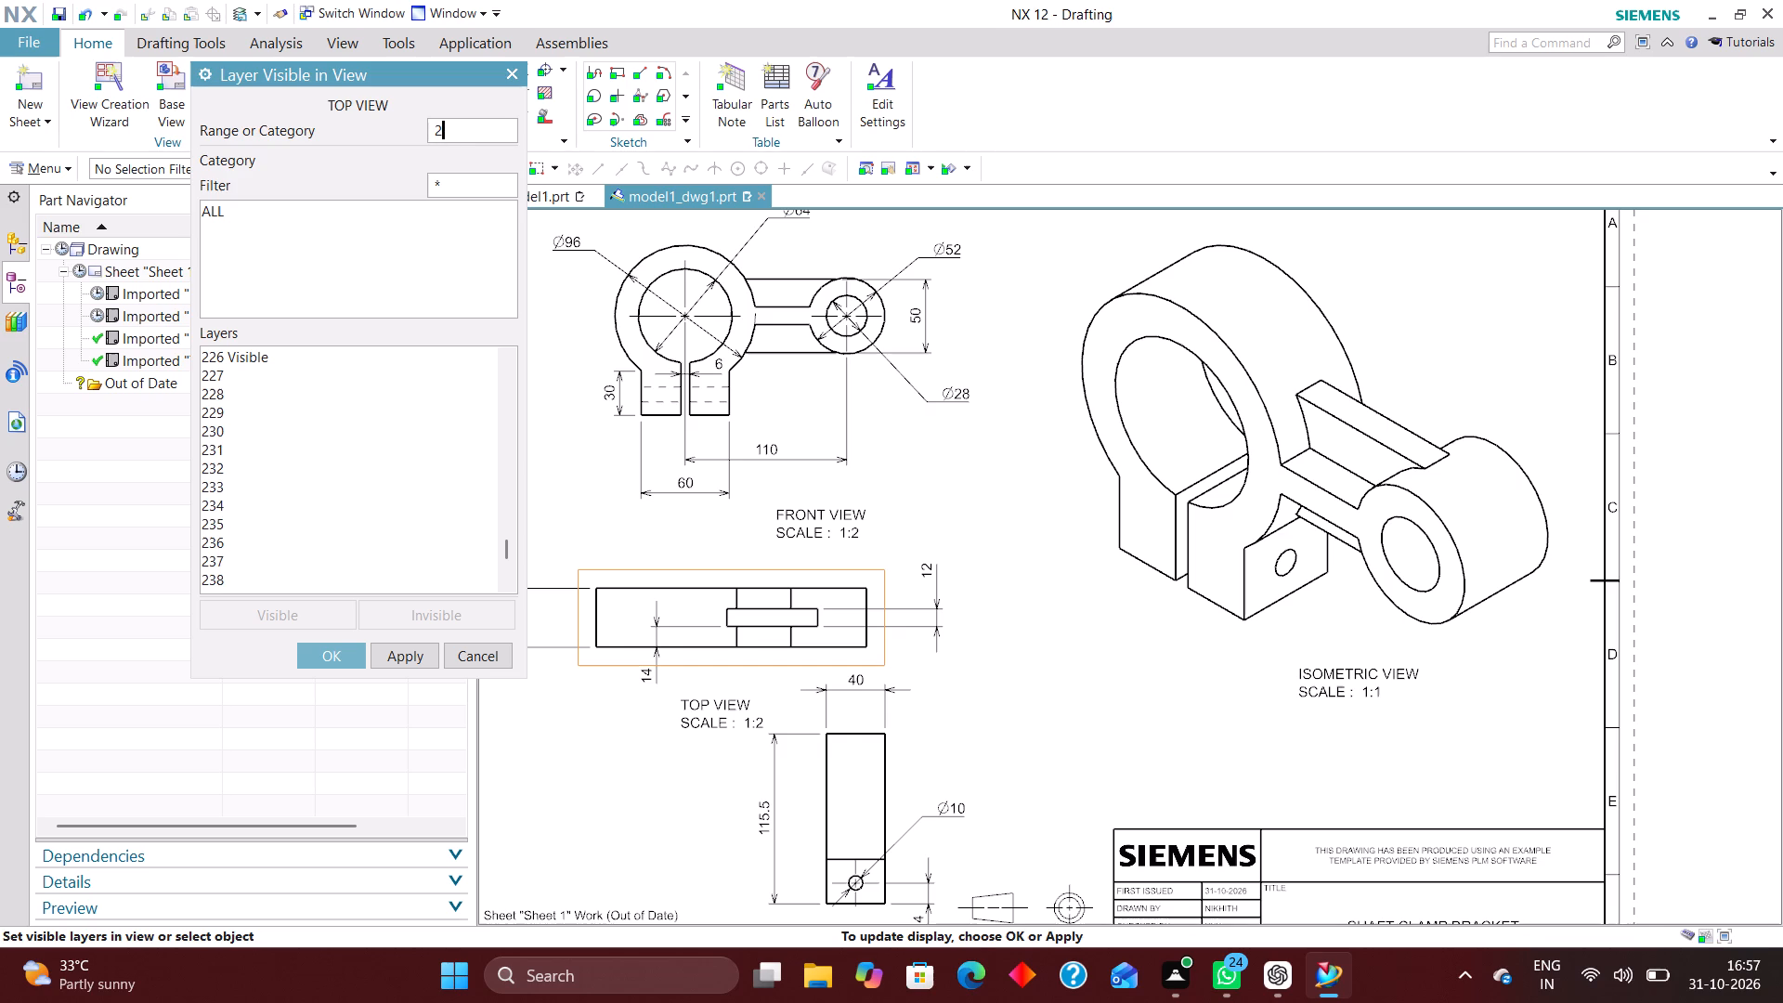
pyautogui.write('56')
pyautogui.press('Return')
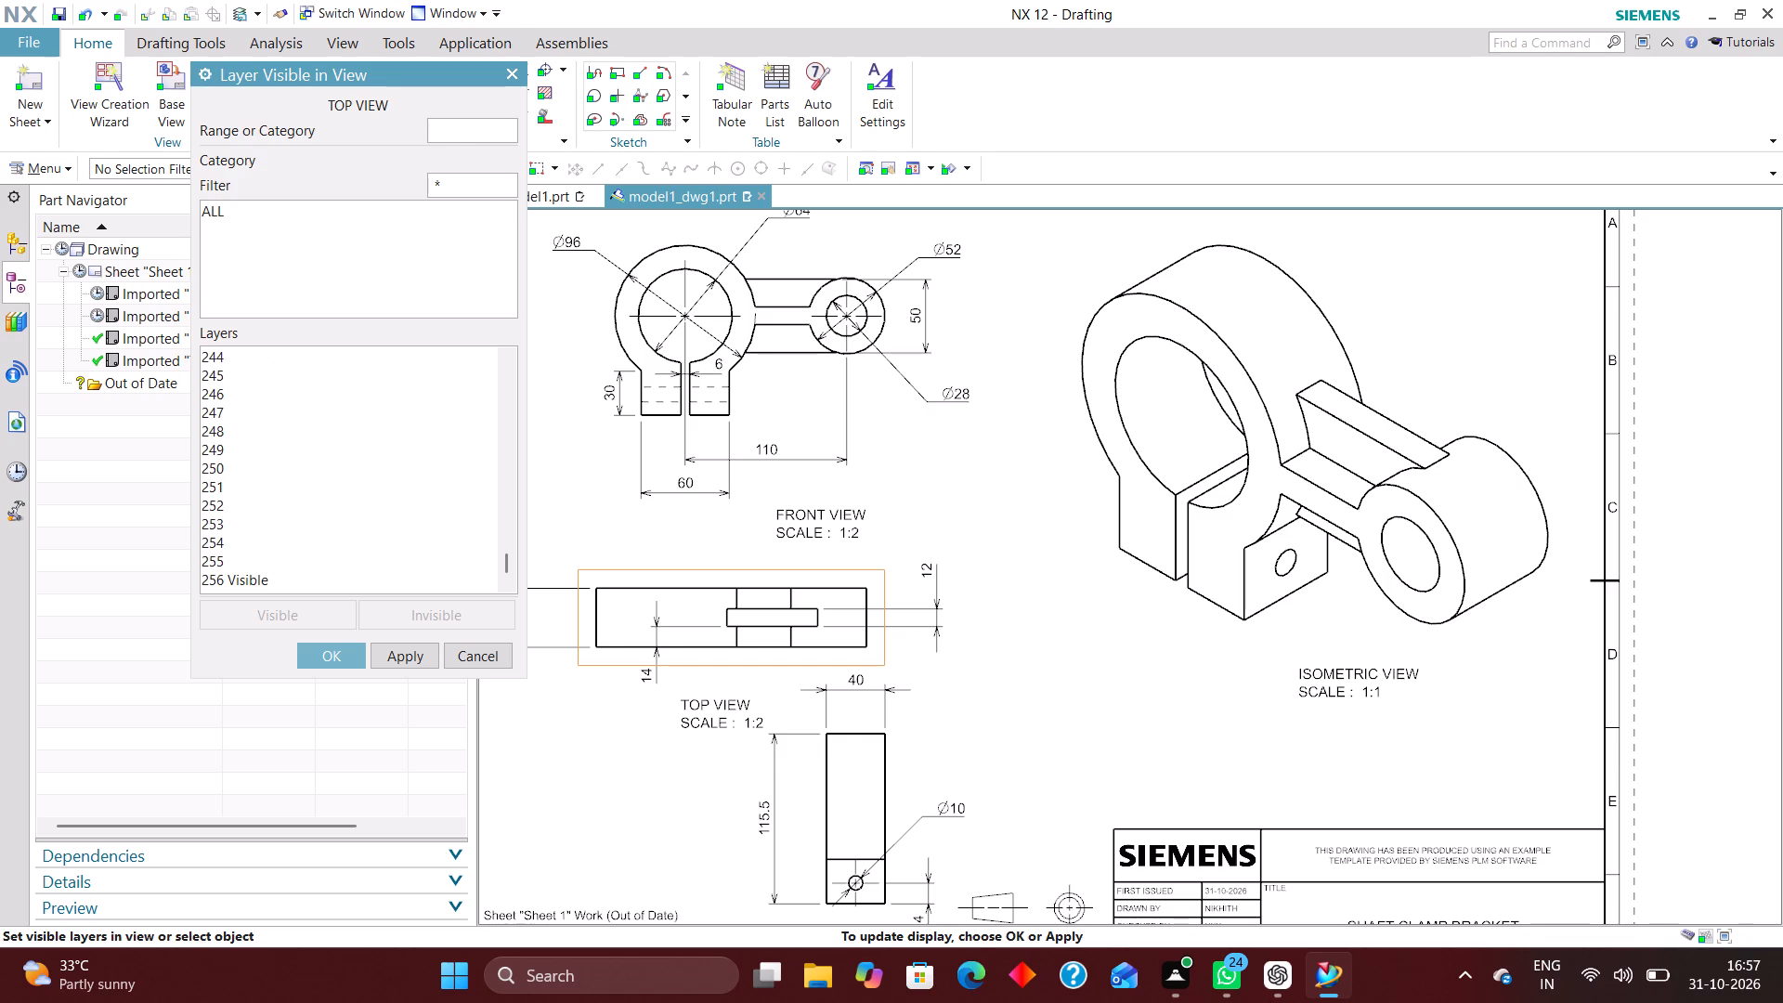
pyautogui.click(347, 654)
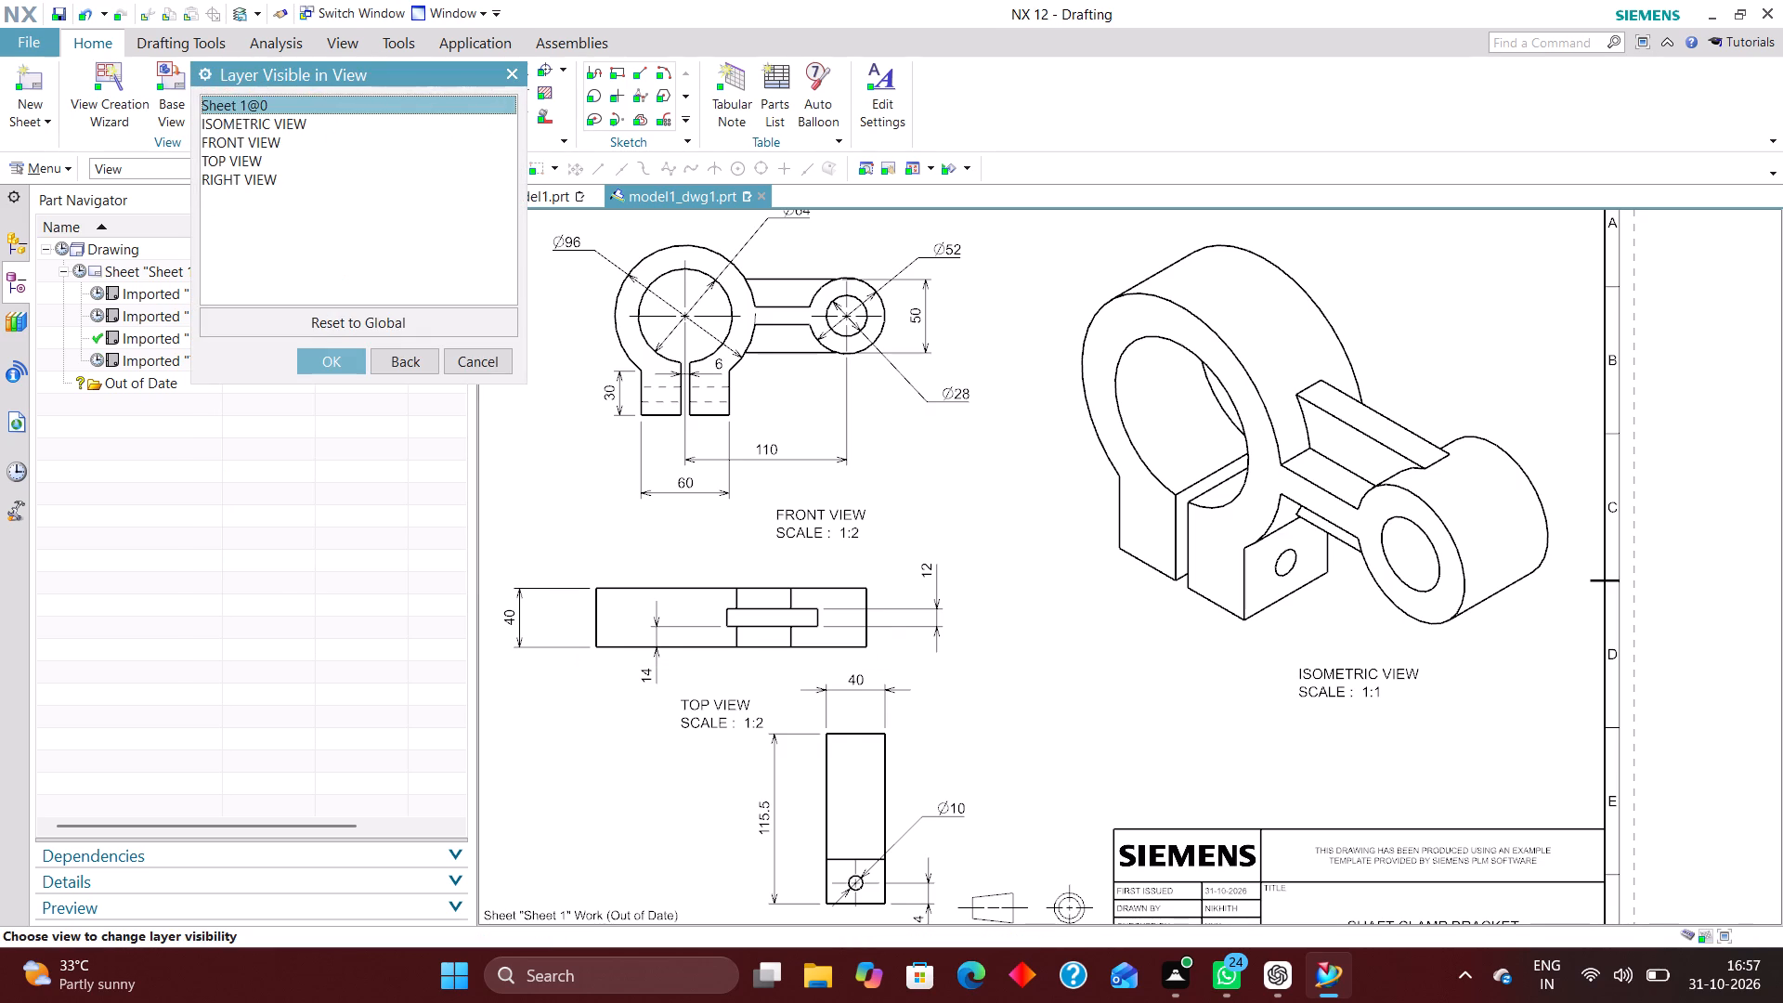
# Make all layers invisible in the RIGHT VIEW.
pyautogui.click(262, 174)
pyautogui.click(331, 356)
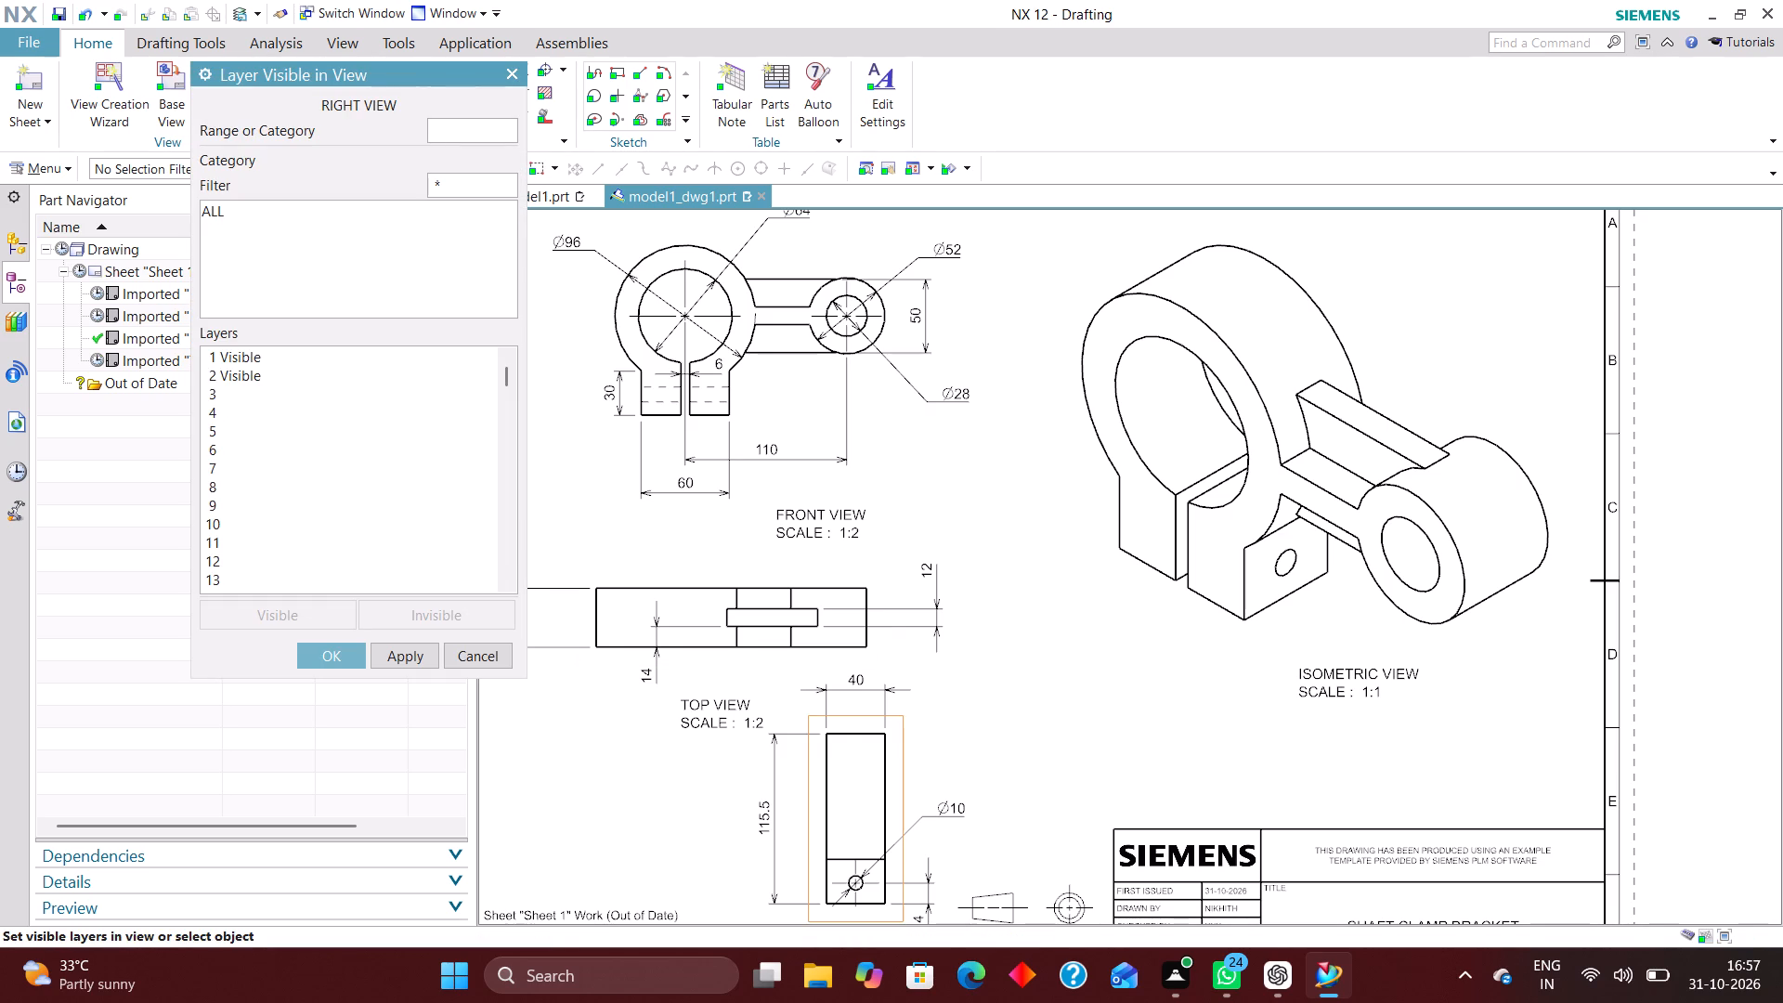
pyautogui.click(217, 214)
pyautogui.click(440, 613)
# Make only layers 2, 223, 224, 225, 226 and 256 visible in the RIGHT VIEW, accept, and close Layer Visible in View.
pyautogui.click(468, 130)
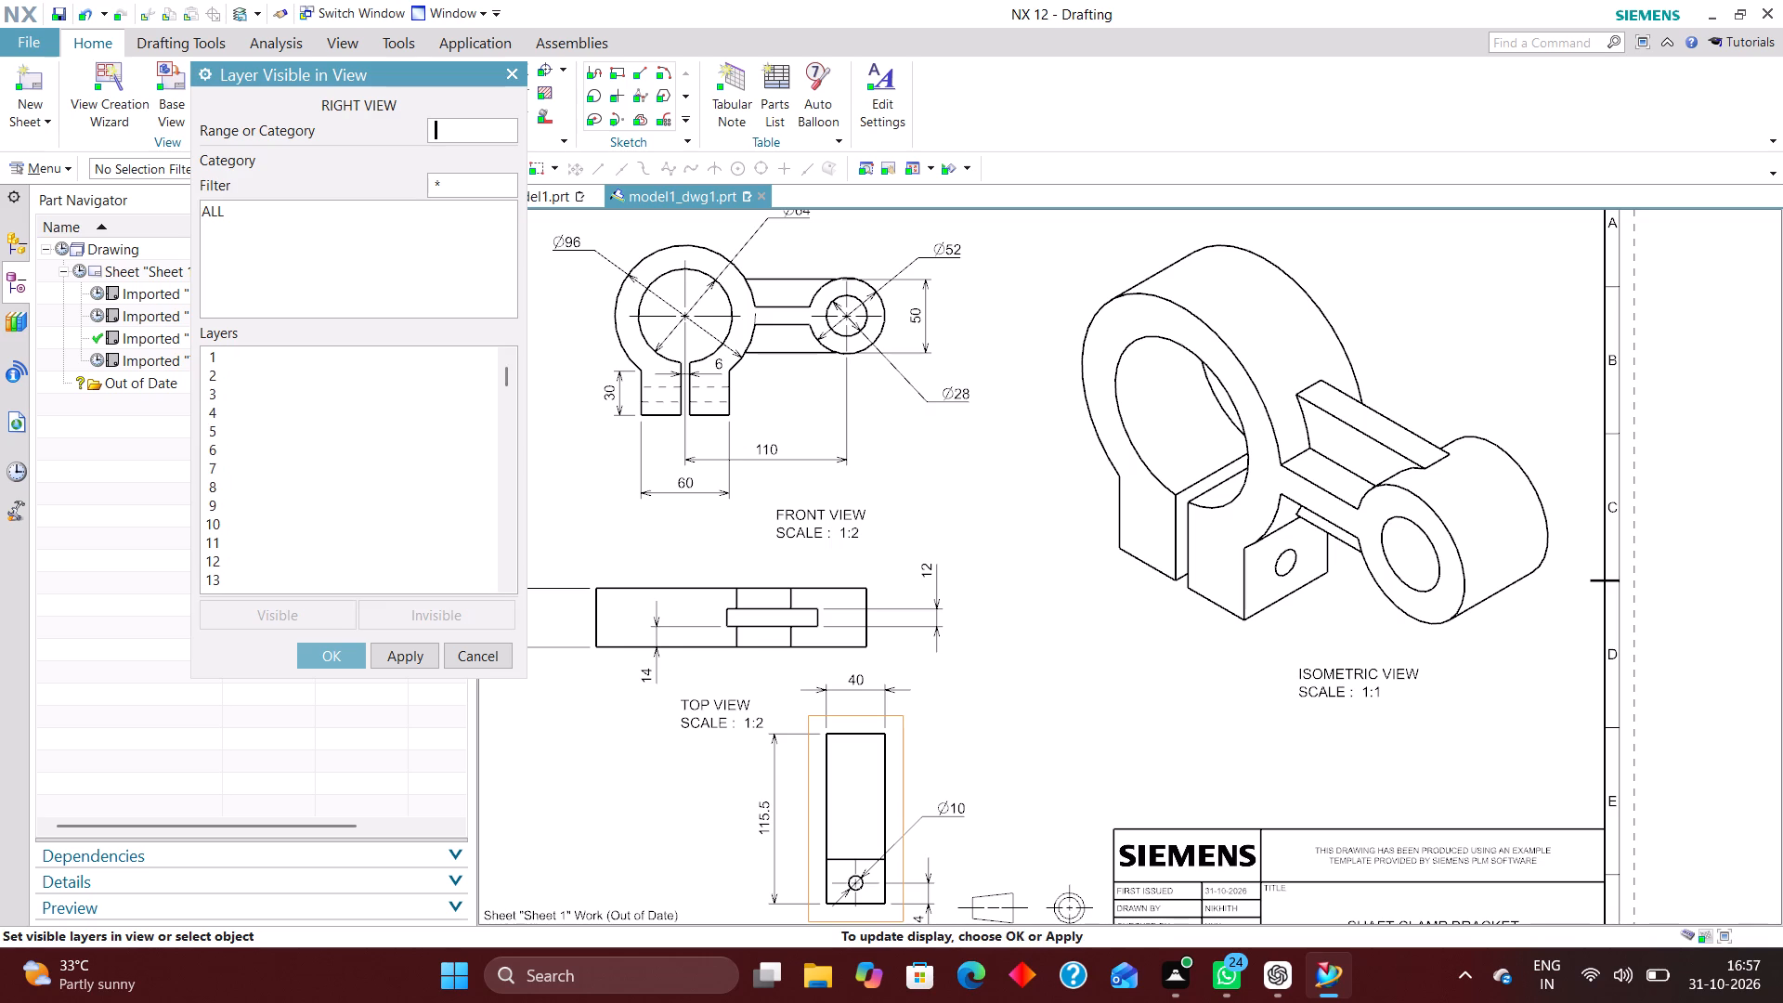
pyautogui.press('2')
pyautogui.press('Return')
pyautogui.write('223')
pyautogui.press('Return')
pyautogui.write('224')
pyautogui.press('Return')
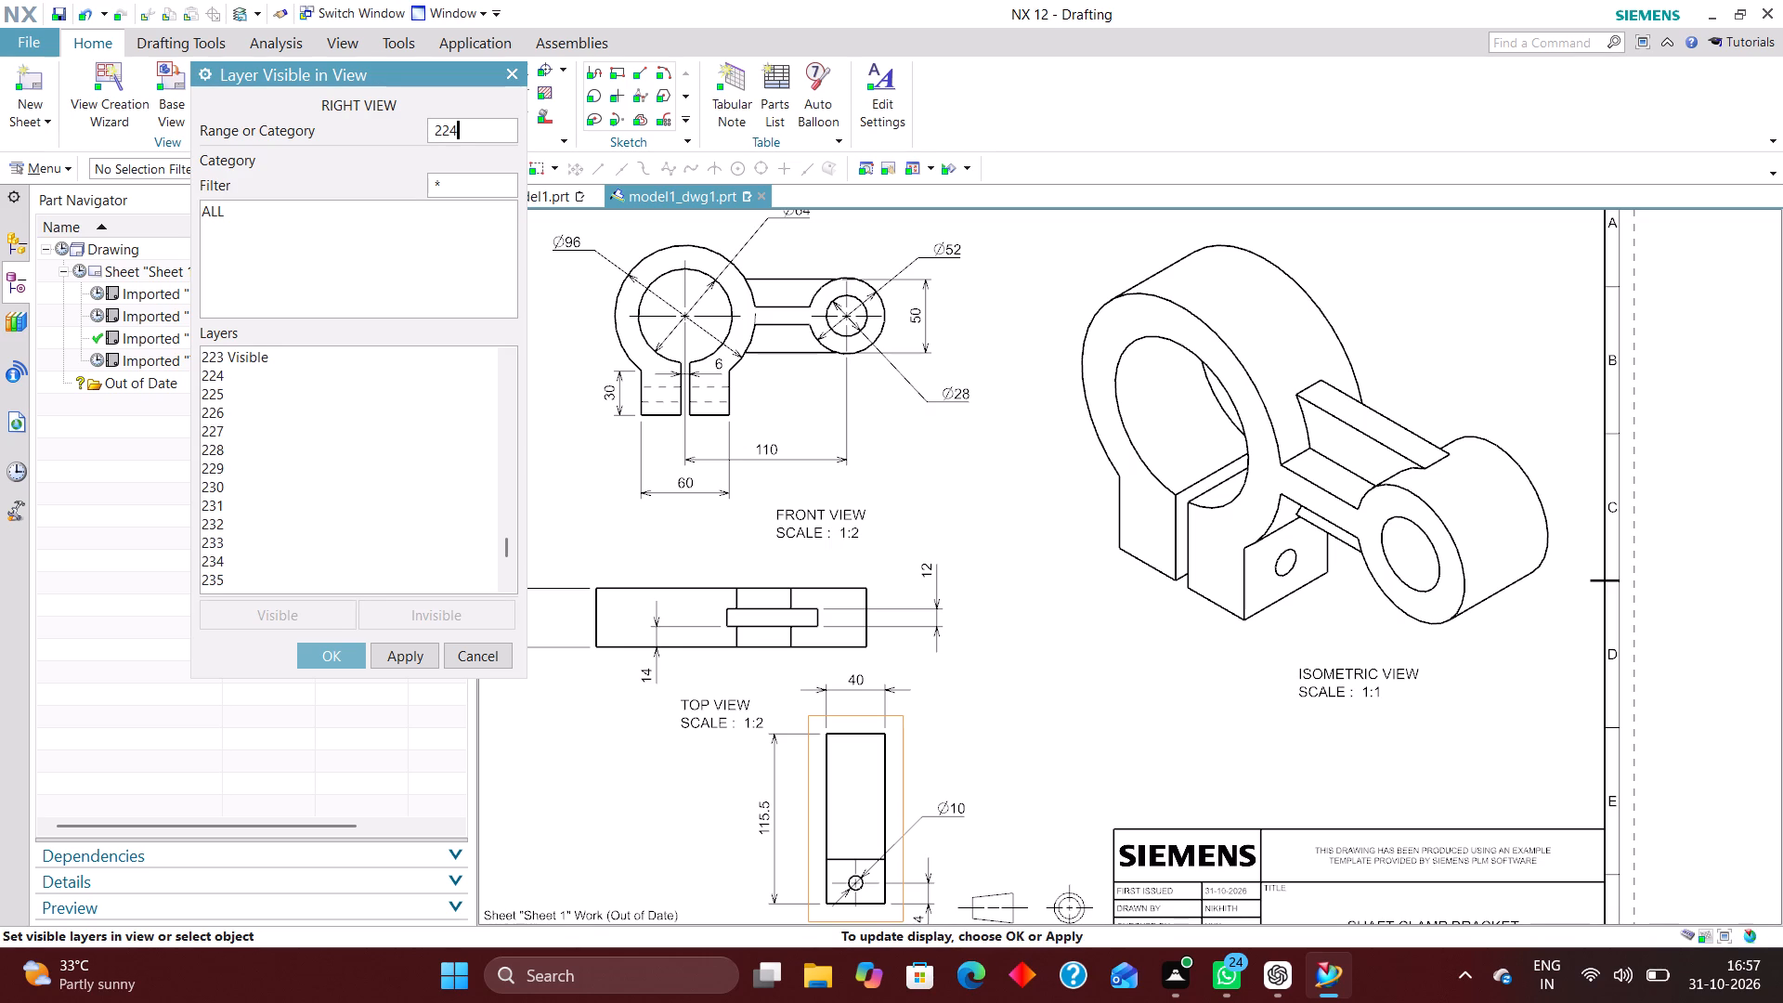
pyautogui.write('225')
pyautogui.press('Return')
pyautogui.write('226')
pyautogui.press('Return')
pyautogui.write('256')
pyautogui.press('Return')
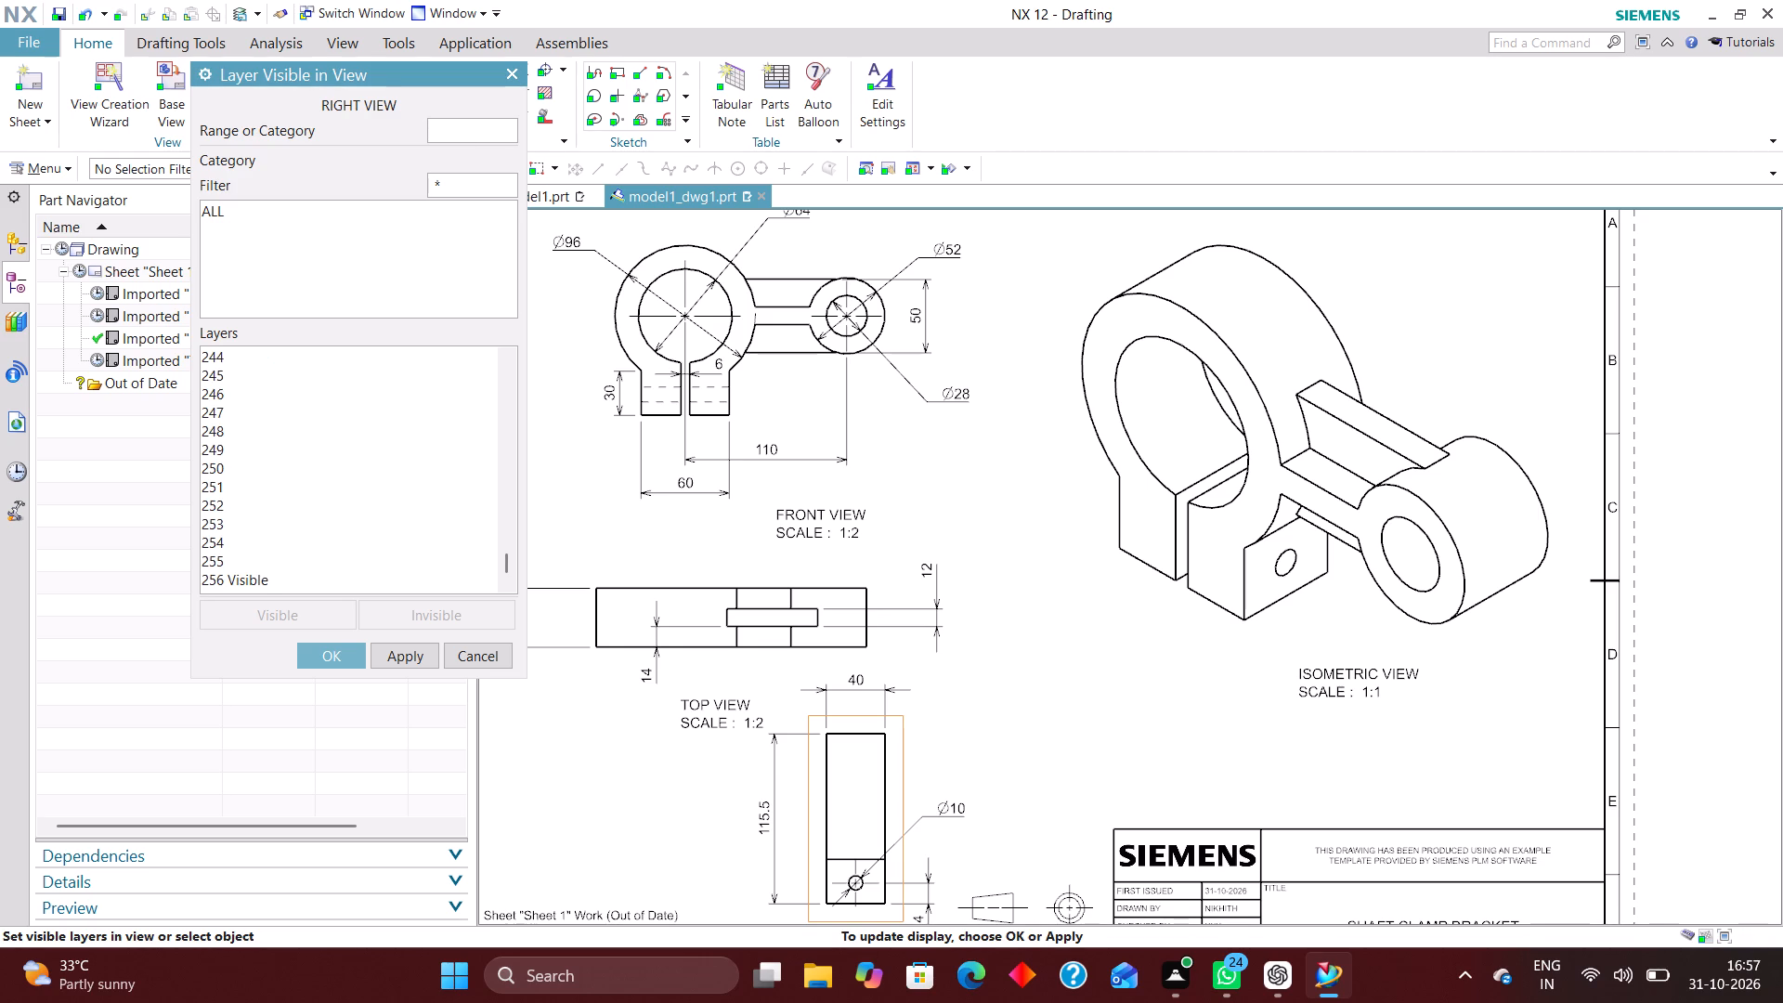
pyautogui.click(339, 658)
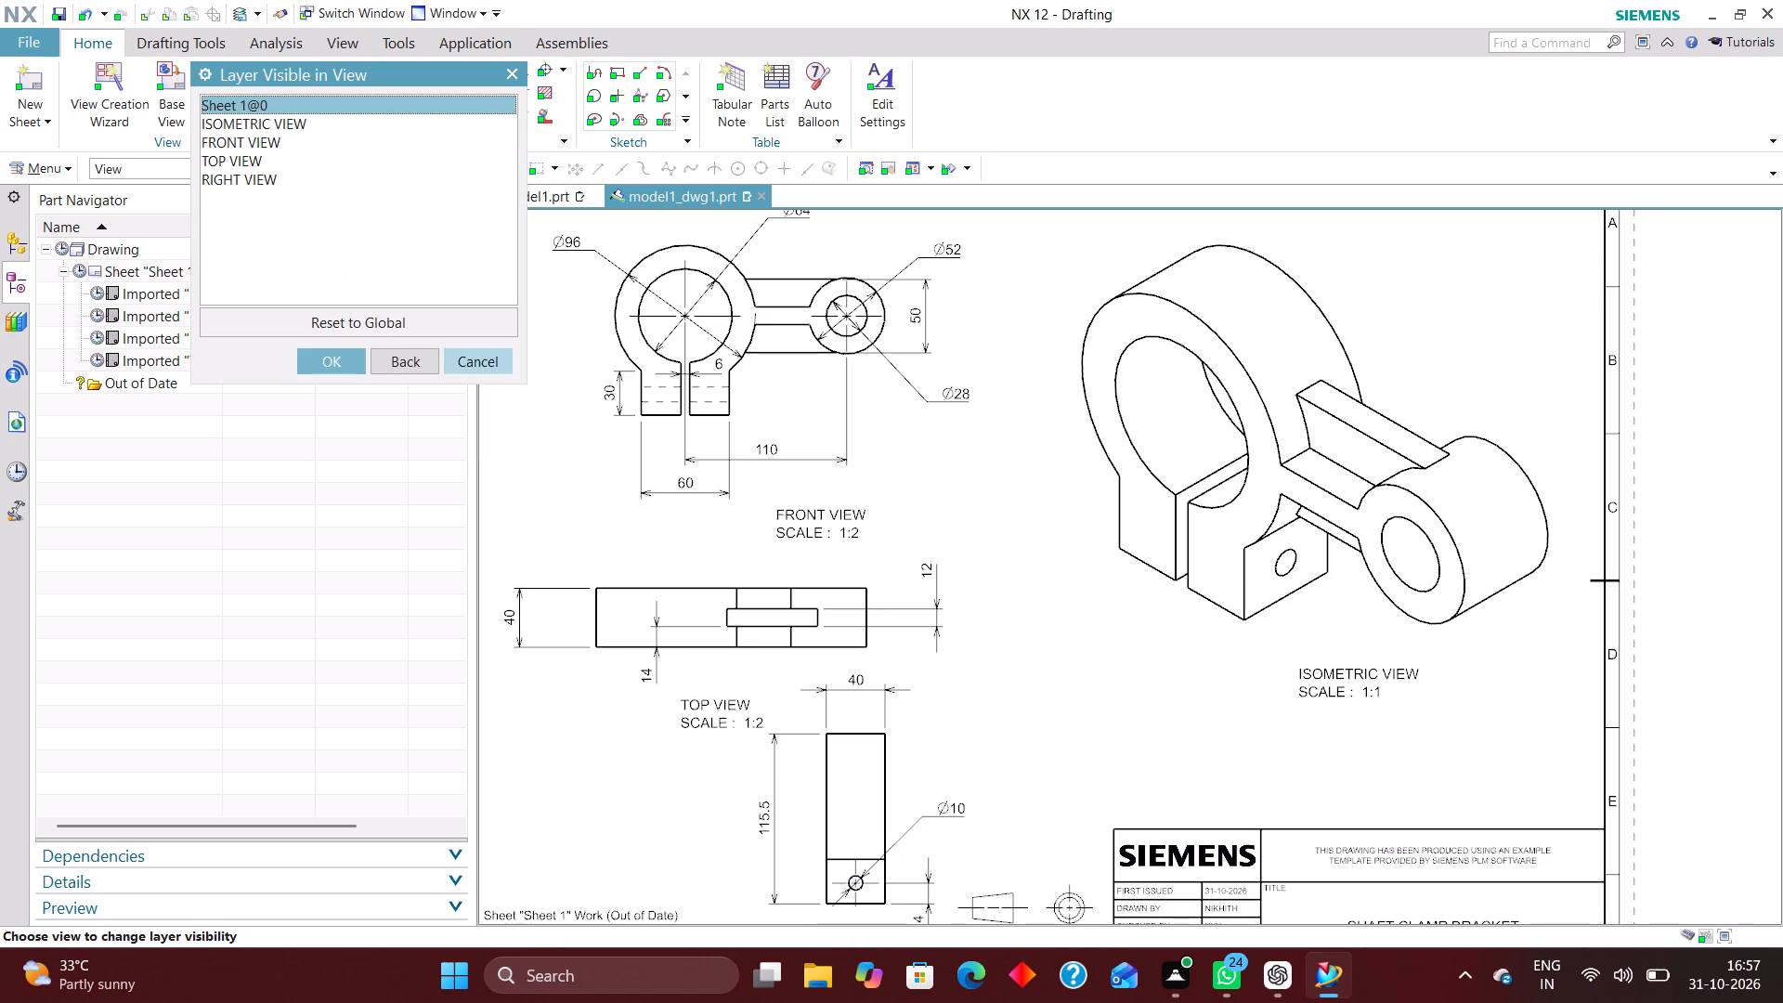
pyautogui.click(487, 368)
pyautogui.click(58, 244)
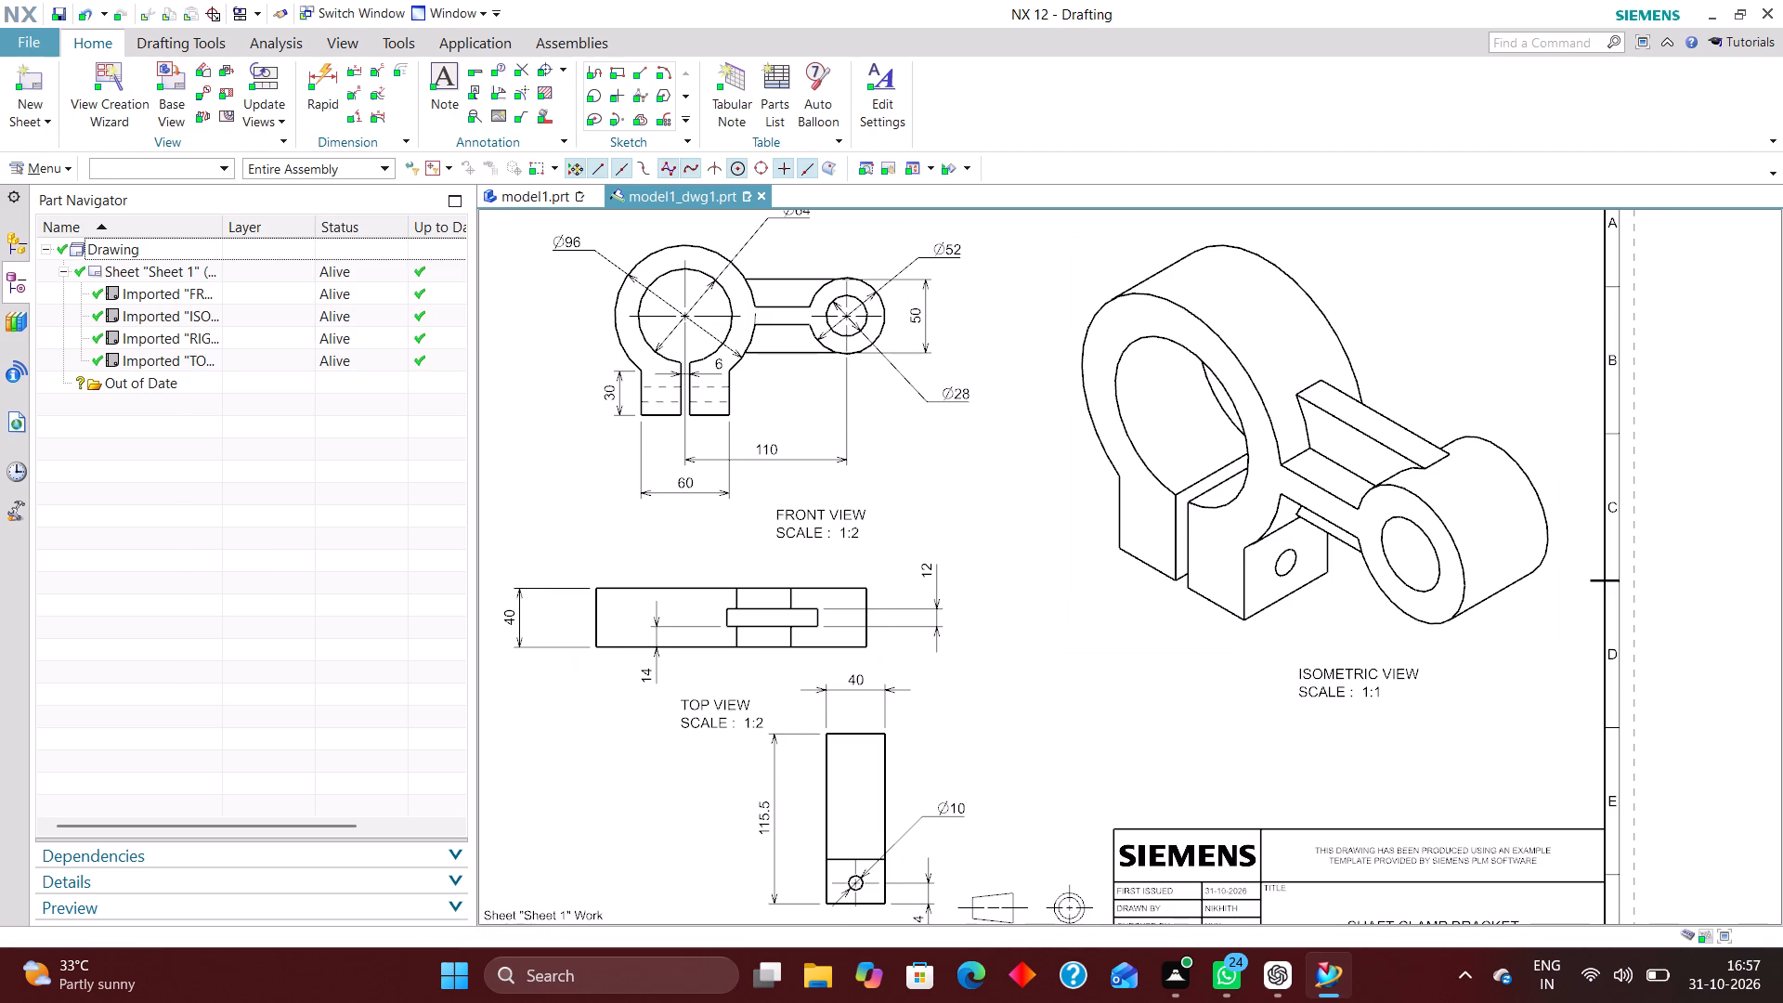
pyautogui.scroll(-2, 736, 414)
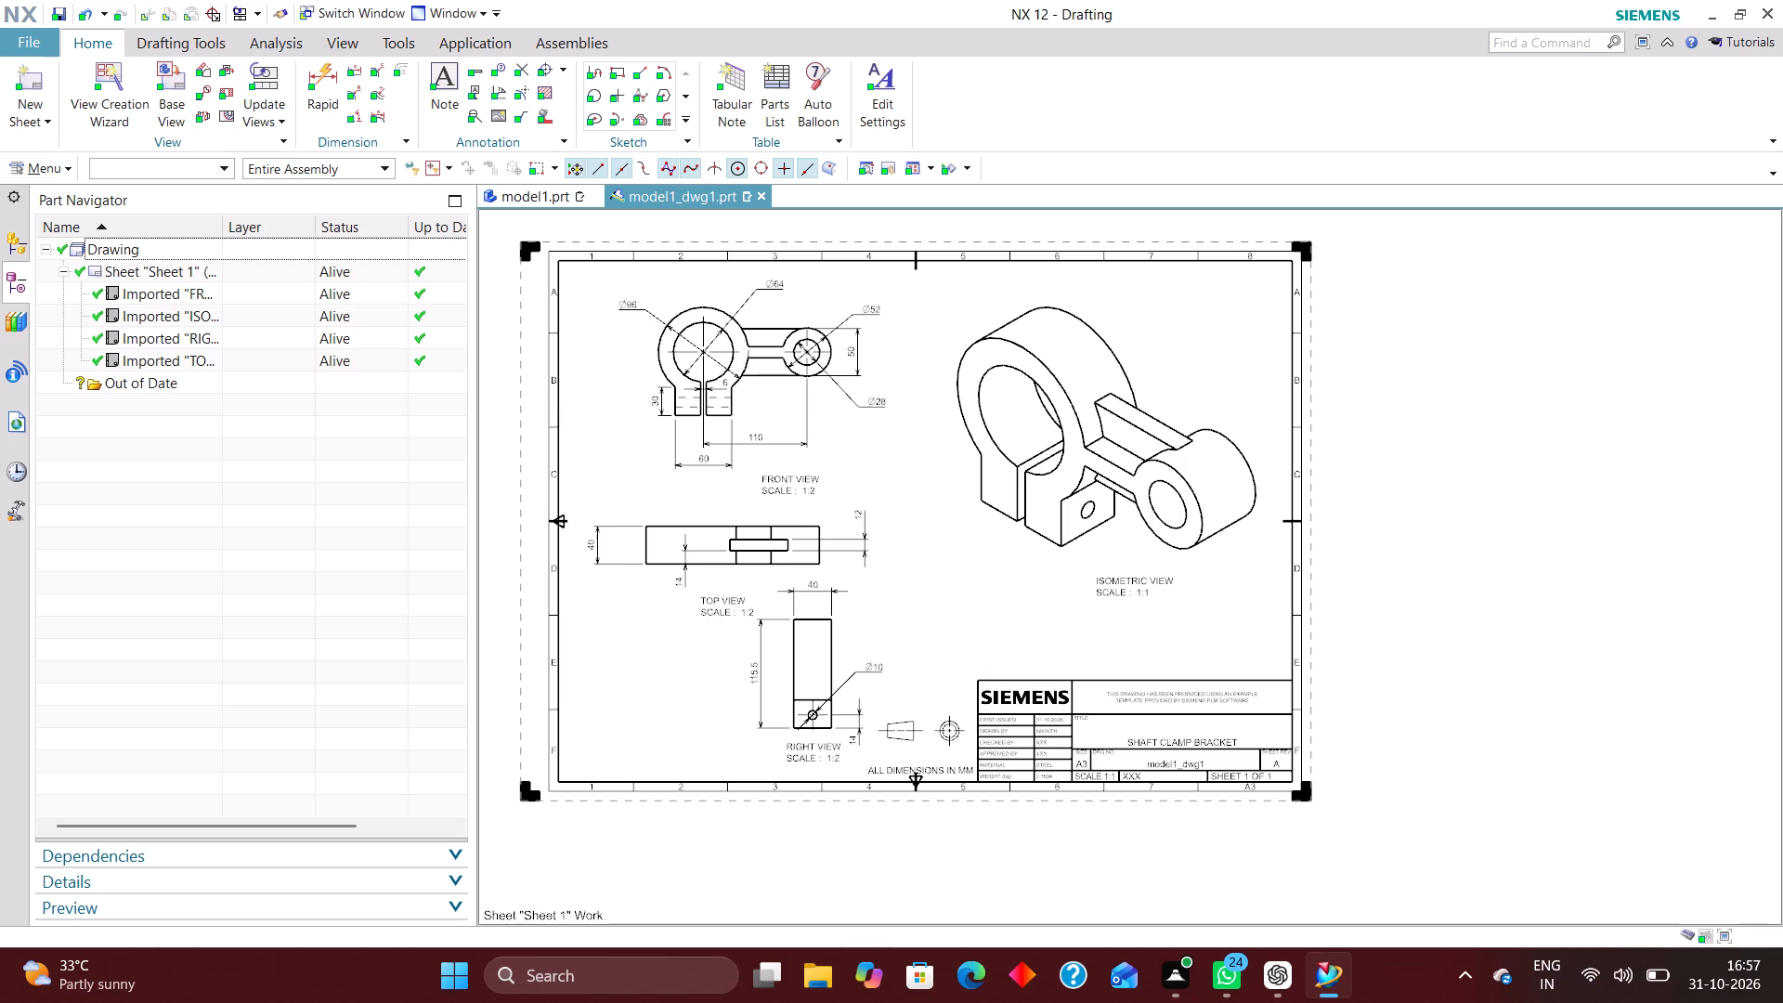
# Move the TOP VIEW label beneath the left end of its view and the ISOMETRIC VIEW label up closer under its view.
pyautogui.moveTo(723, 610); pyautogui.dragTo(655, 594)
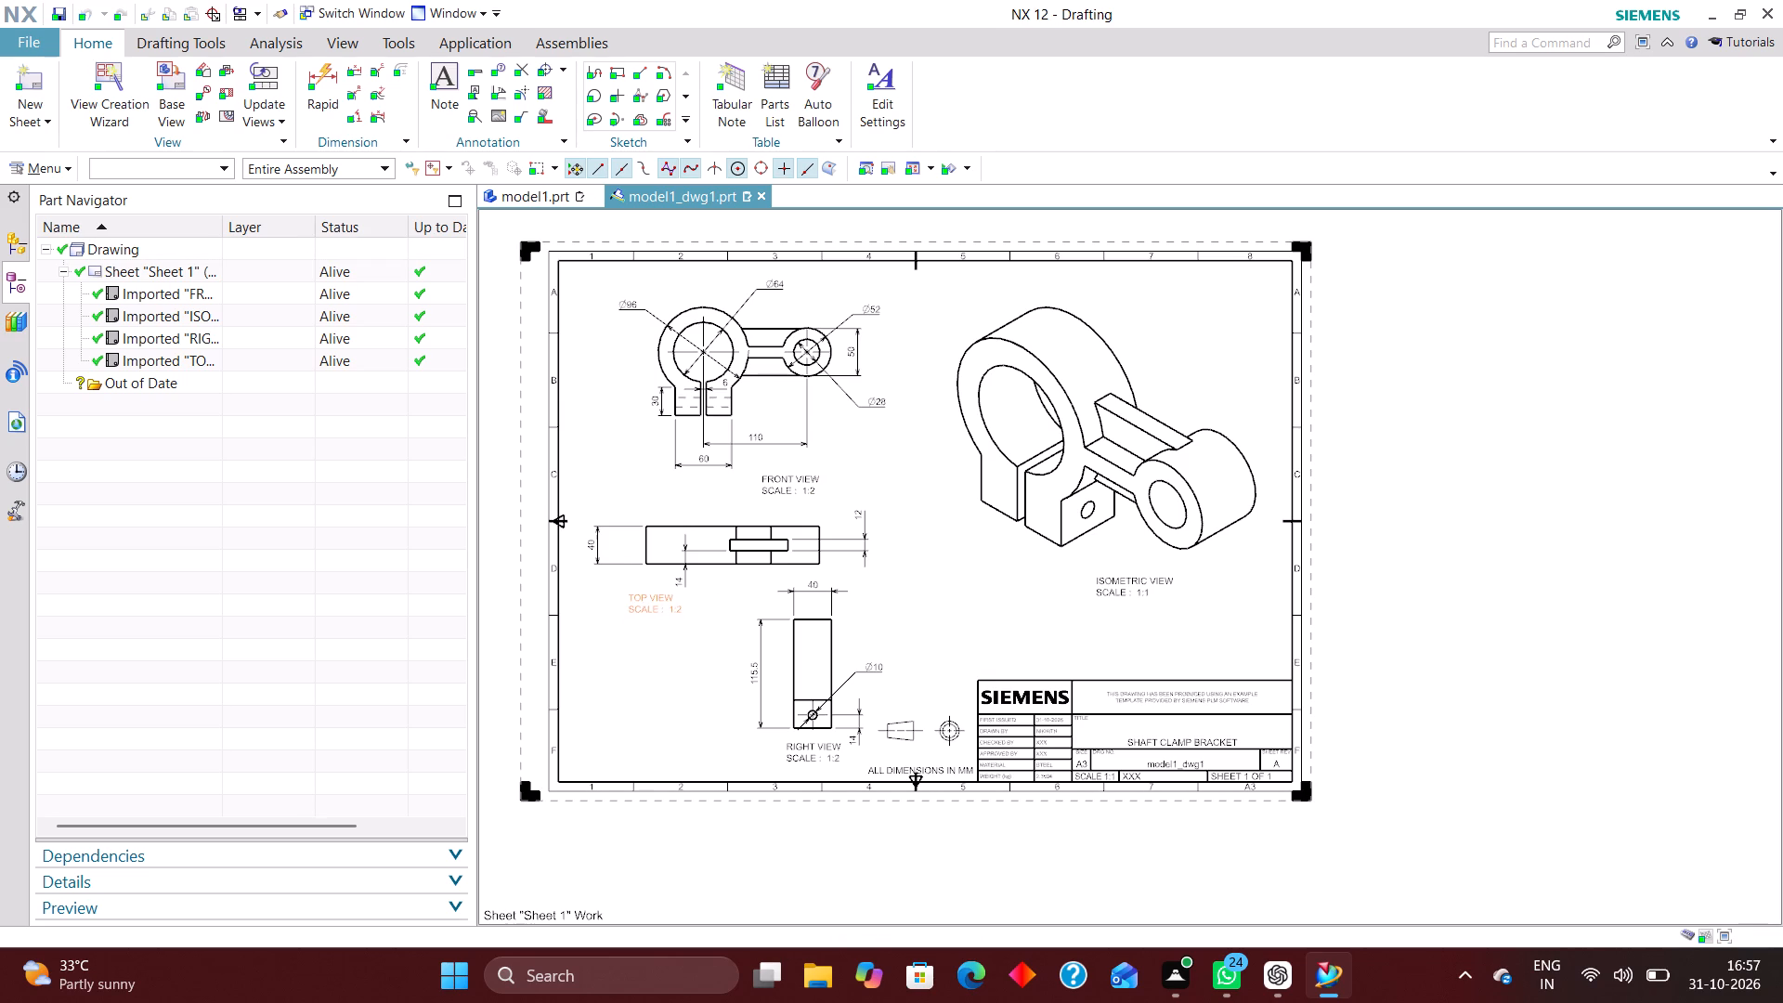
pyautogui.moveTo(655, 594); pyautogui.dragTo(653, 588)
pyautogui.moveTo(1139, 590); pyautogui.dragTo(1121, 554)
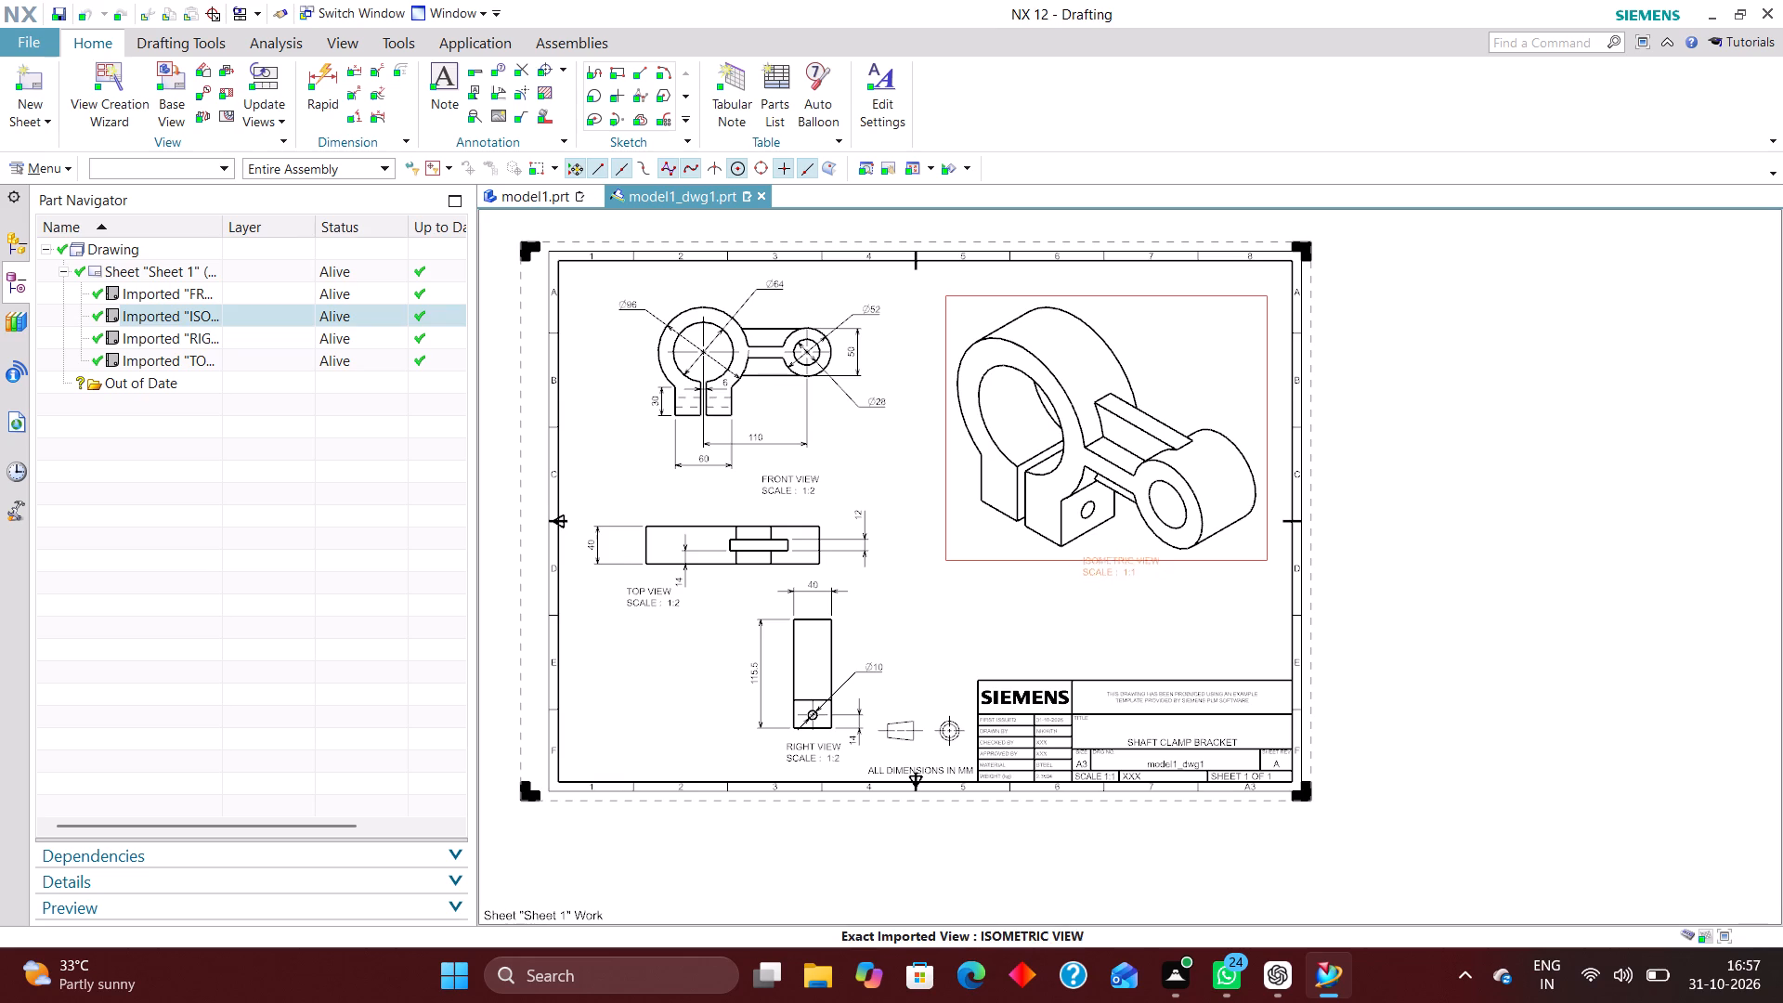
pyautogui.moveTo(1121, 554); pyautogui.dragTo(1119, 553)
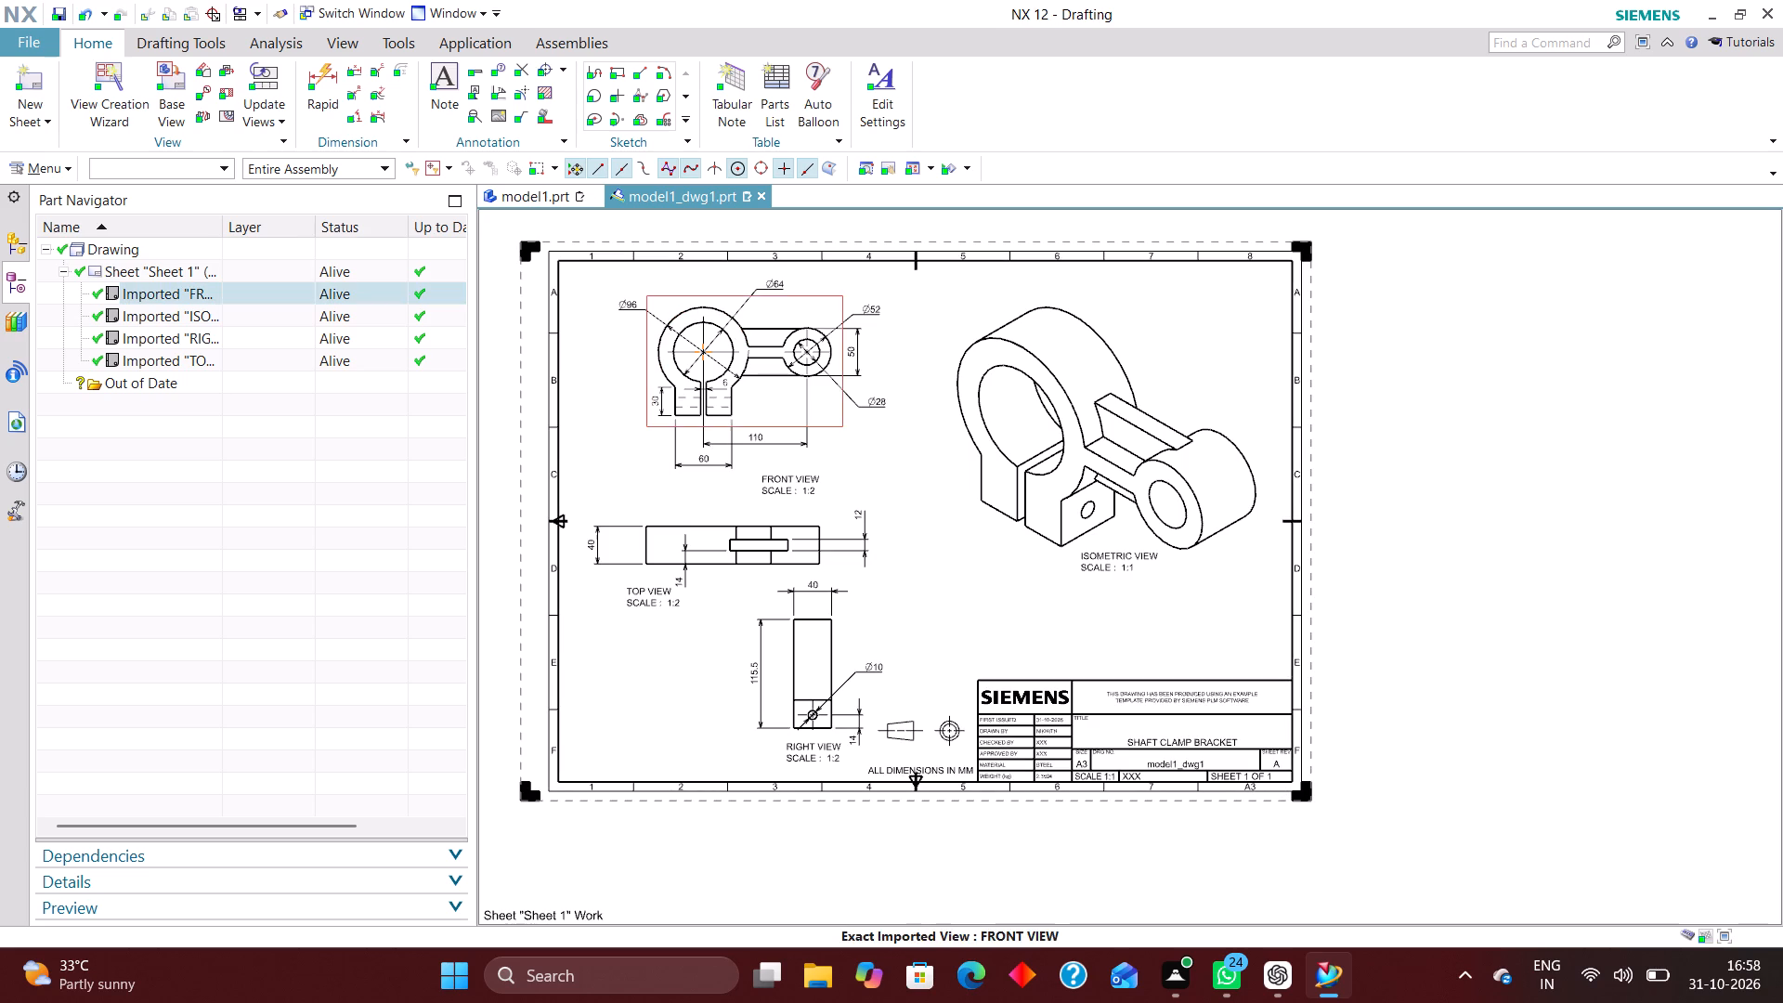
# Shift the FRONT VIEW with its dimensions slightly to the right on the sheet.
pyautogui.moveTo(718, 300); pyautogui.dragTo(740, 298)
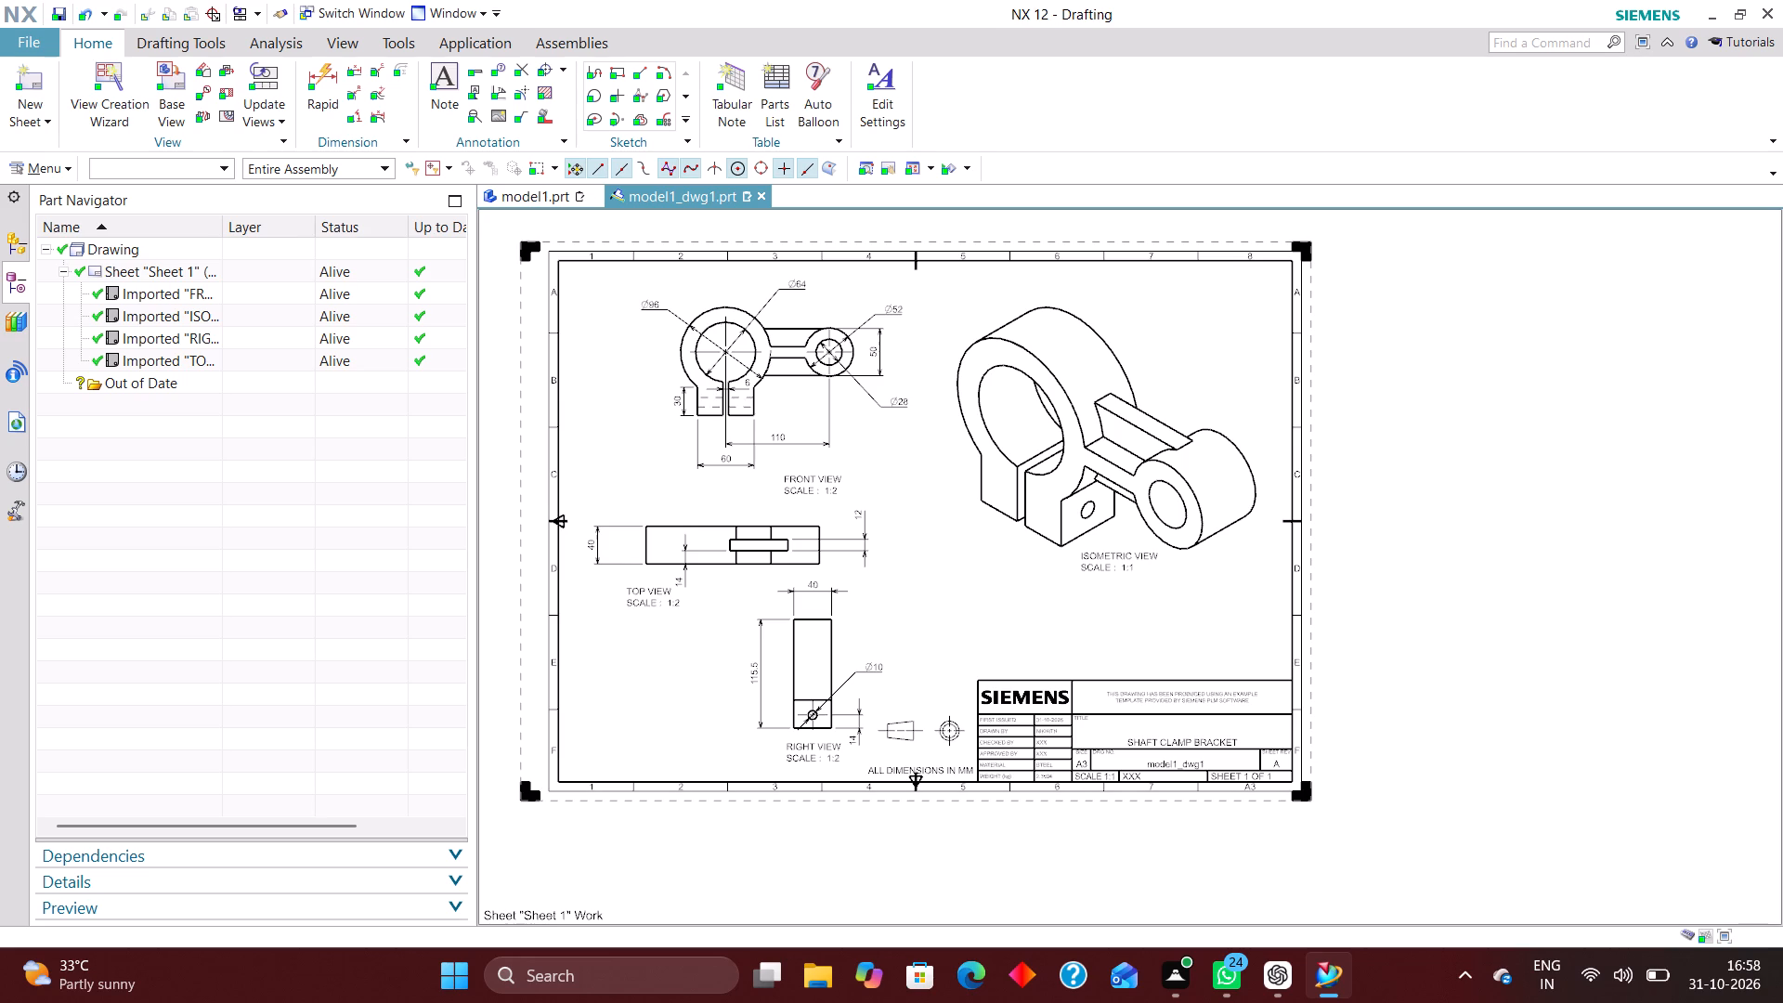
# Open the selection type filter choices.
pyautogui.moveTo(945, 491); pyautogui.dragTo(866, 609, button='right')
pyautogui.moveTo(923, 565); pyautogui.dragTo(791, 664, button='right')
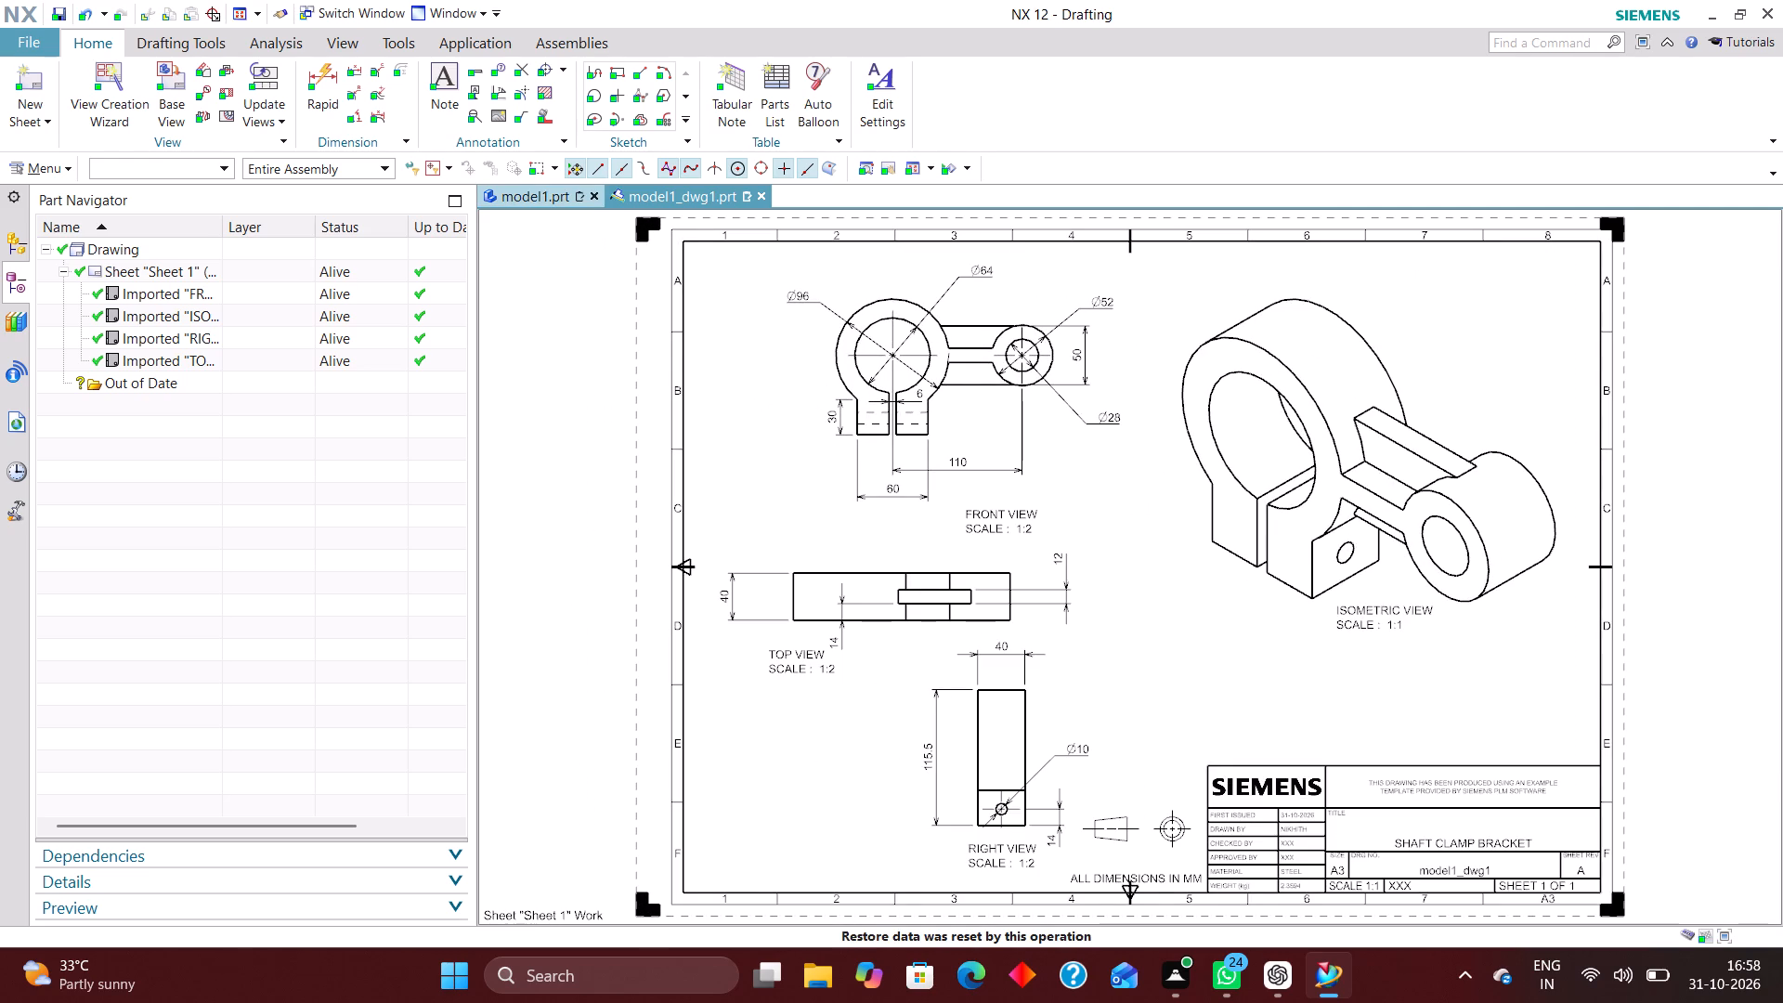
pyautogui.click(165, 168)
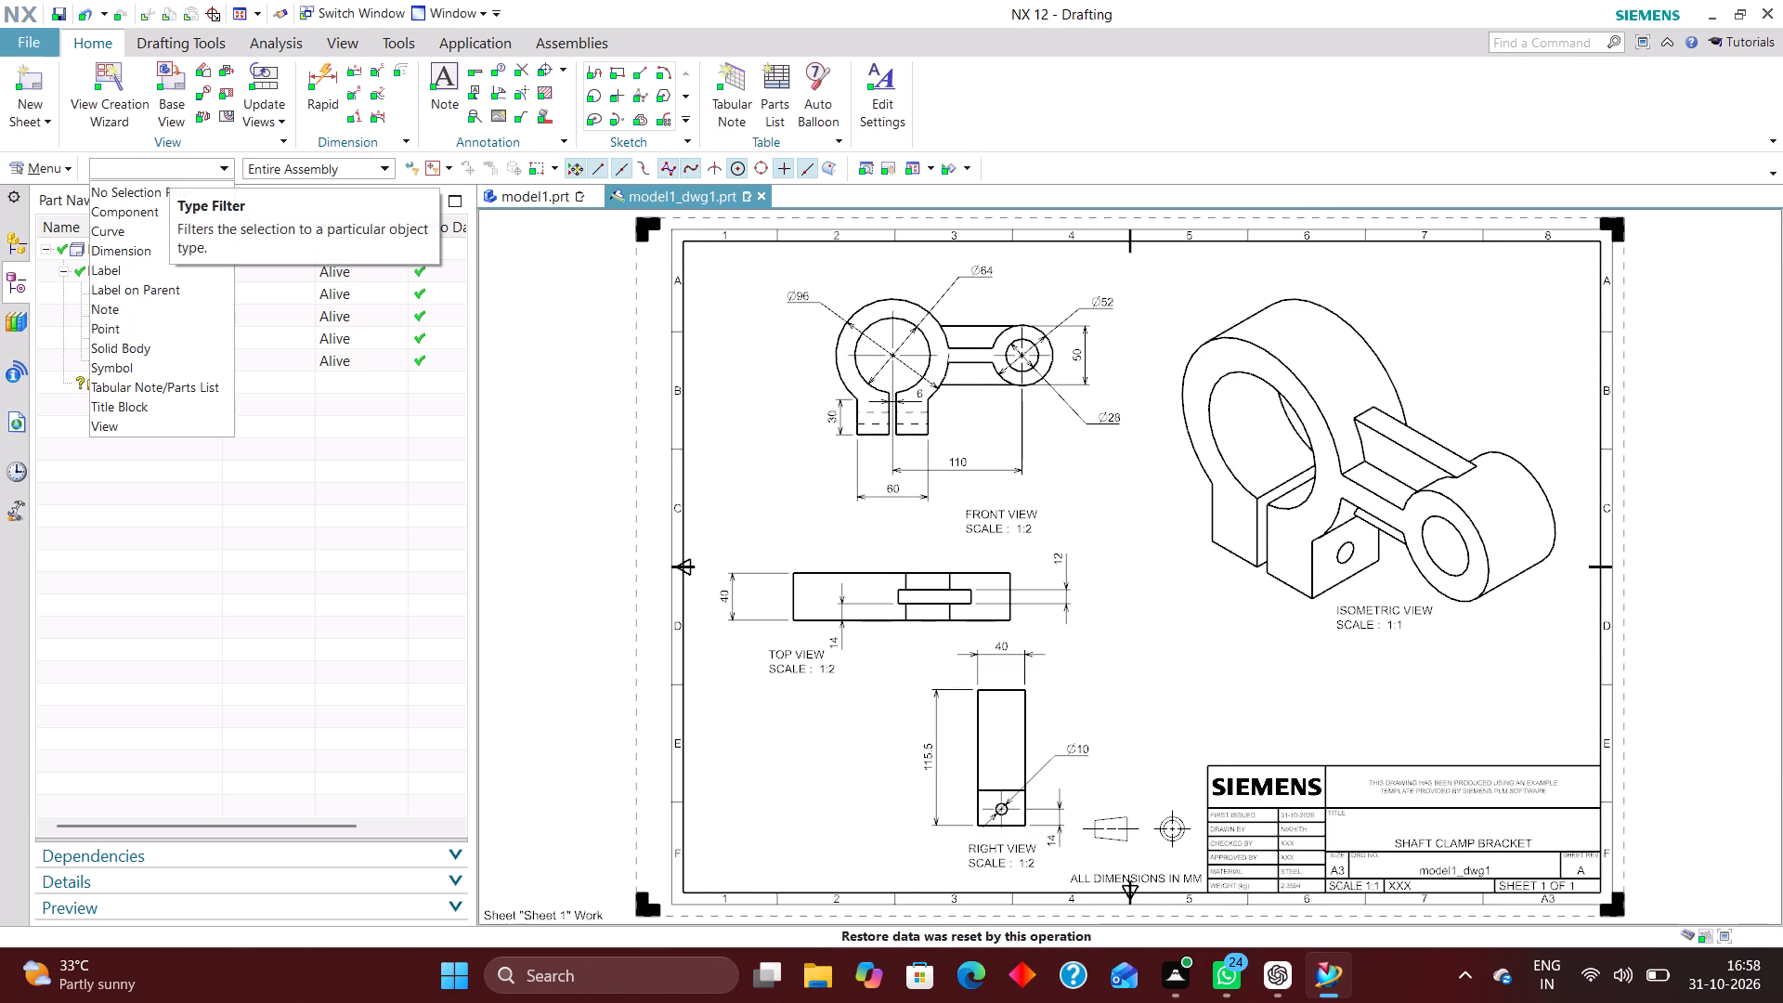
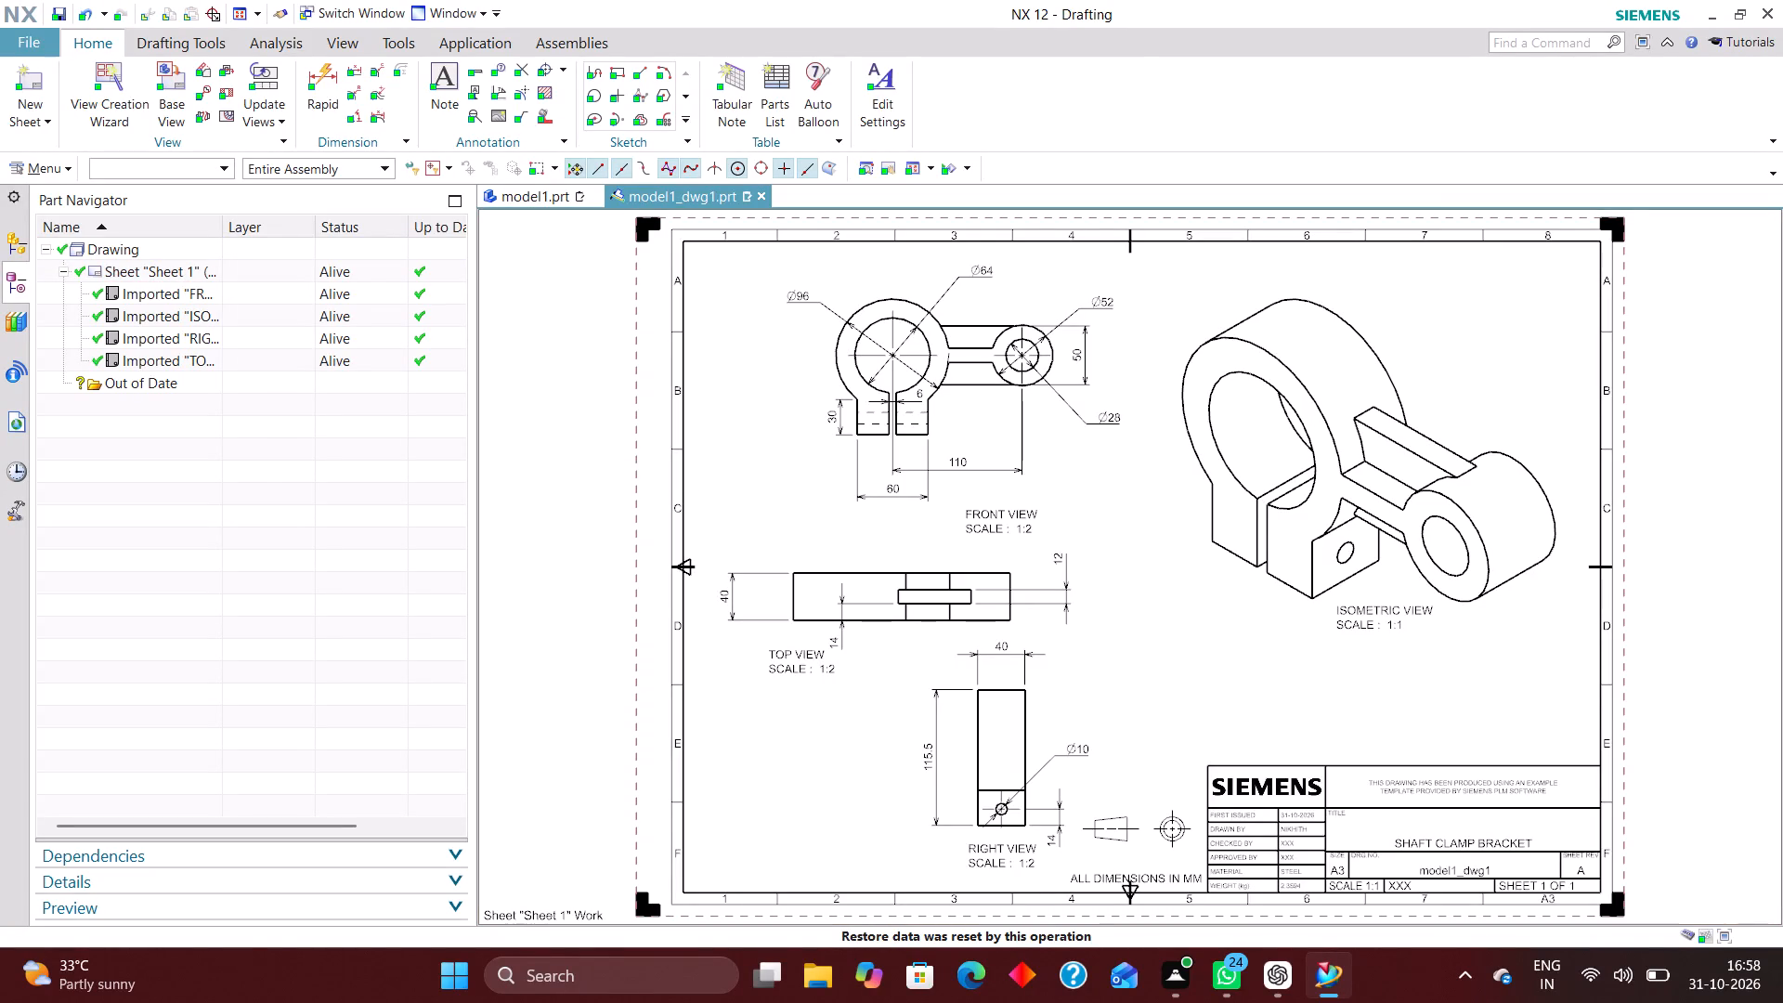
# Select all dimensions on the sheet using the Dimension type filter and assign them to layer 223.
pyautogui.click(184, 159)
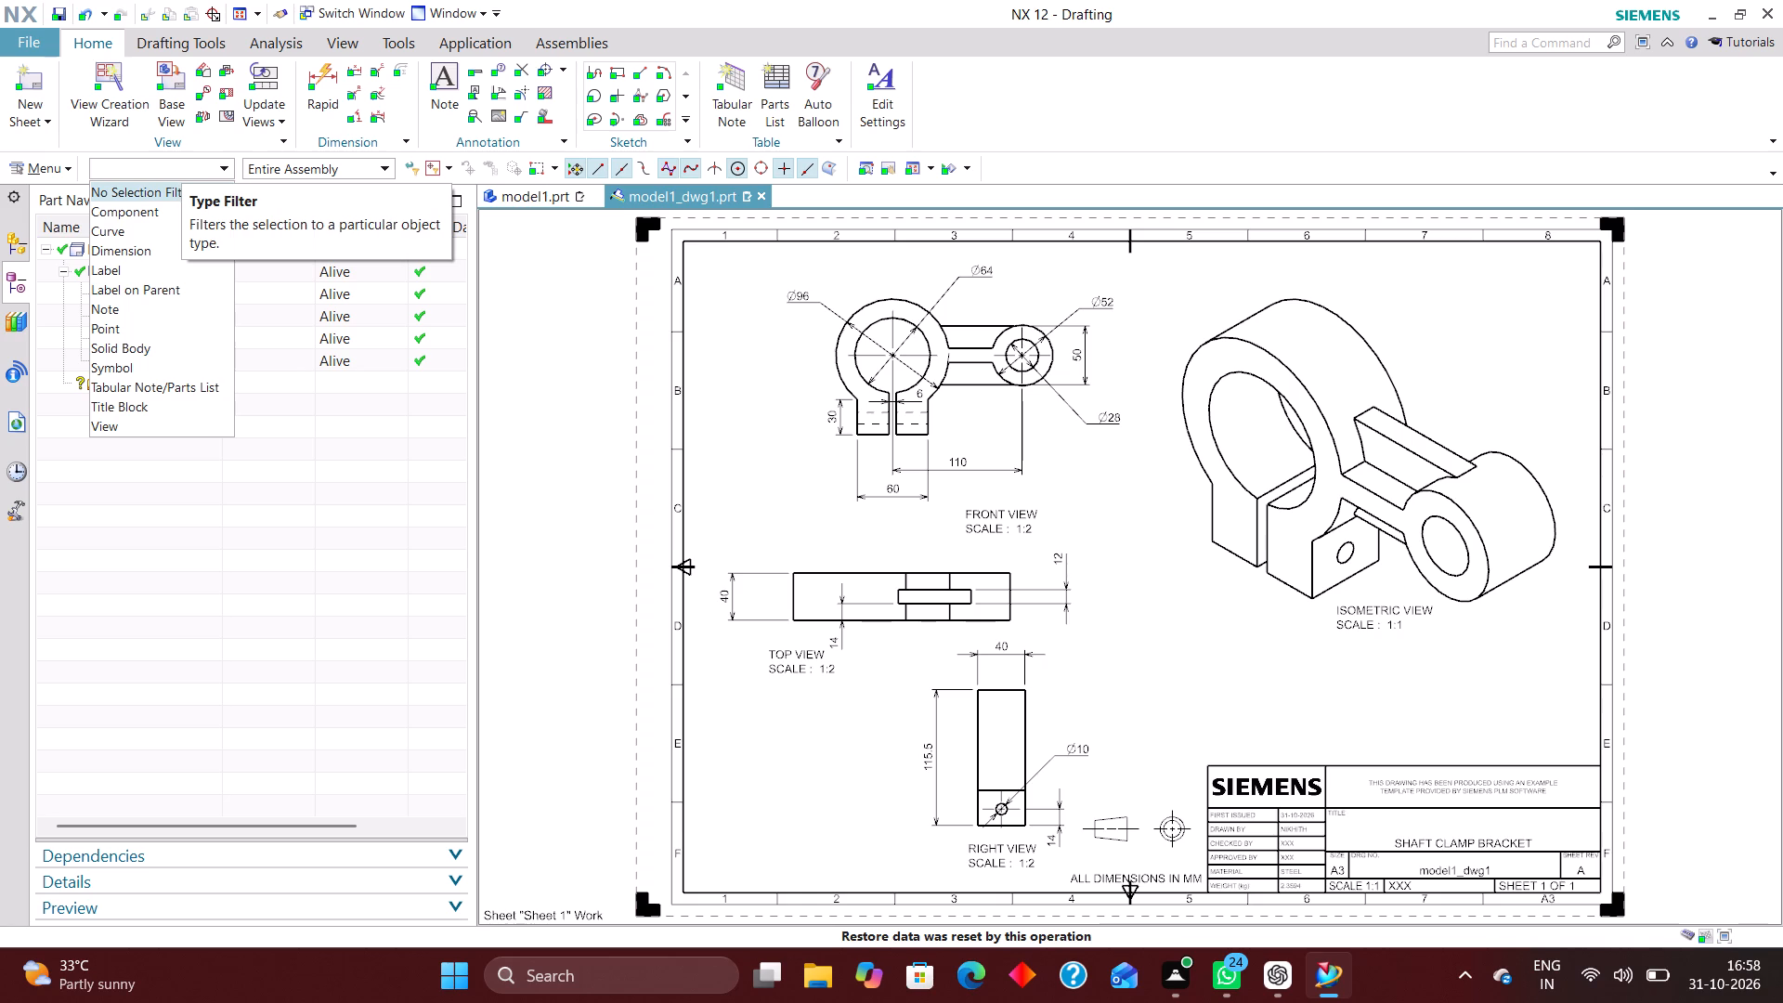
pyautogui.click(150, 248)
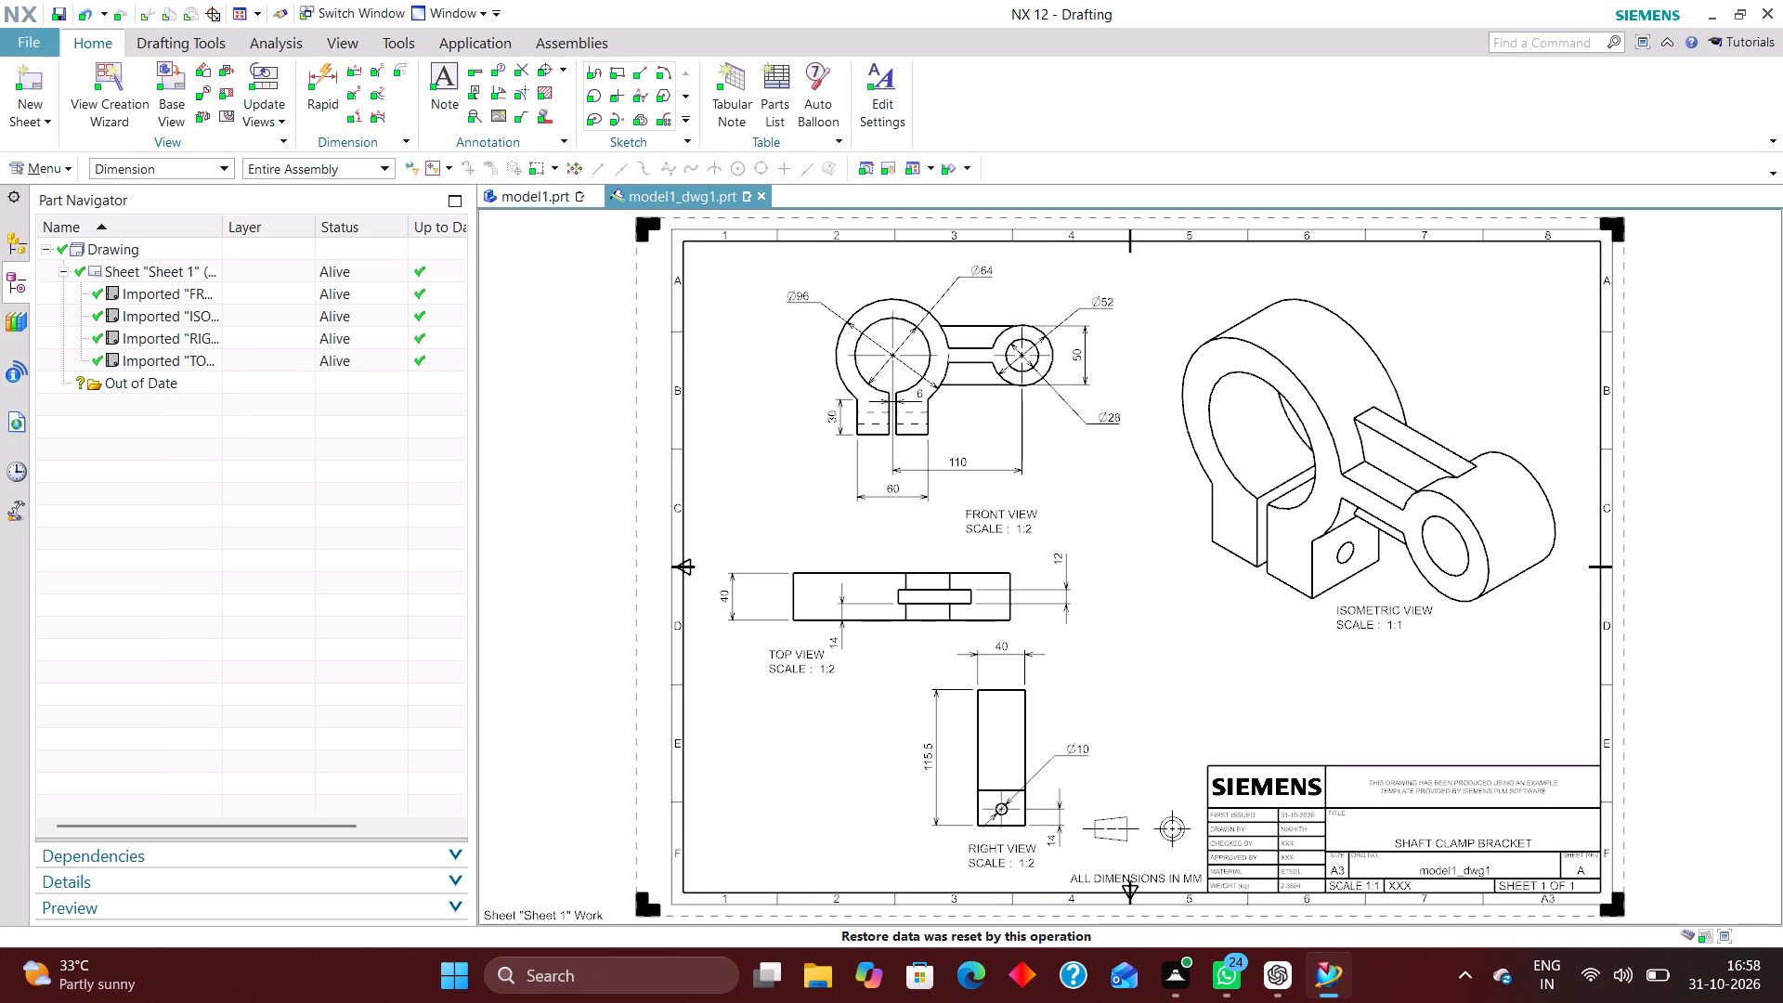
pyautogui.hotkey('ctrl', 'a')
pyautogui.hotkey('ctrl', 'j')
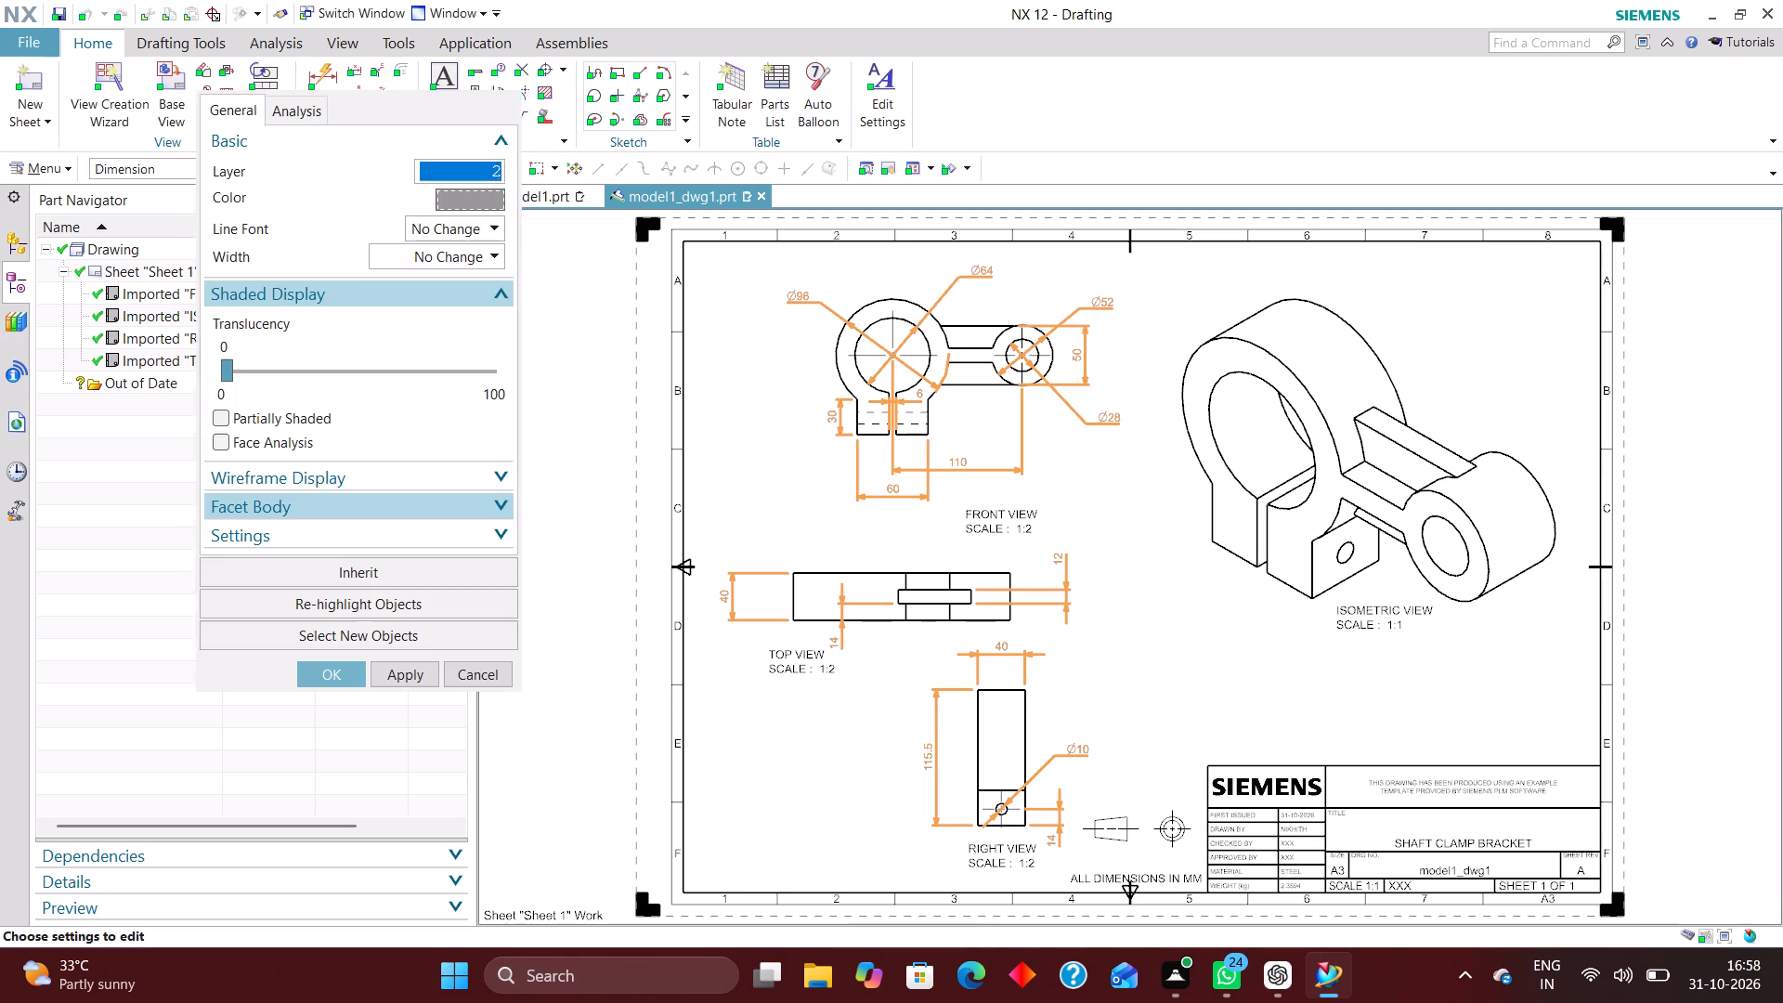
pyautogui.write('223')
pyautogui.press('Return')
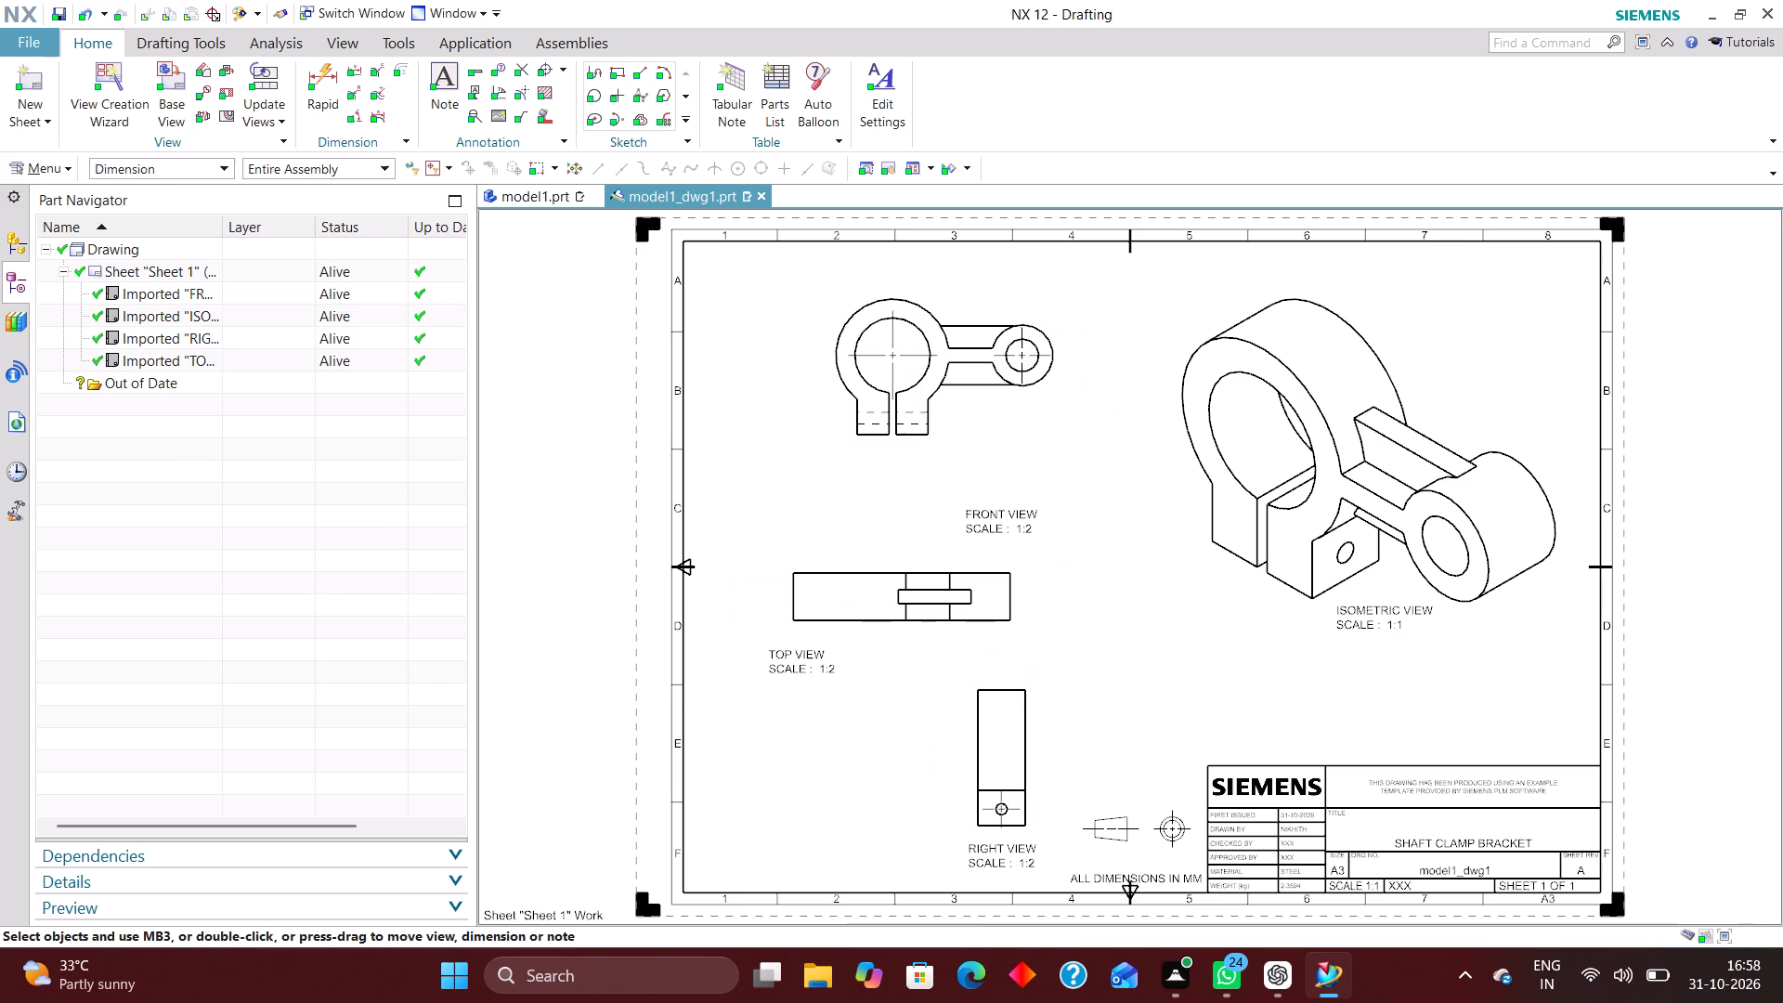
# Select all notes on the sheet, including the view labels, using the Note filter and assign them to layer 224.
pyautogui.click(142, 166)
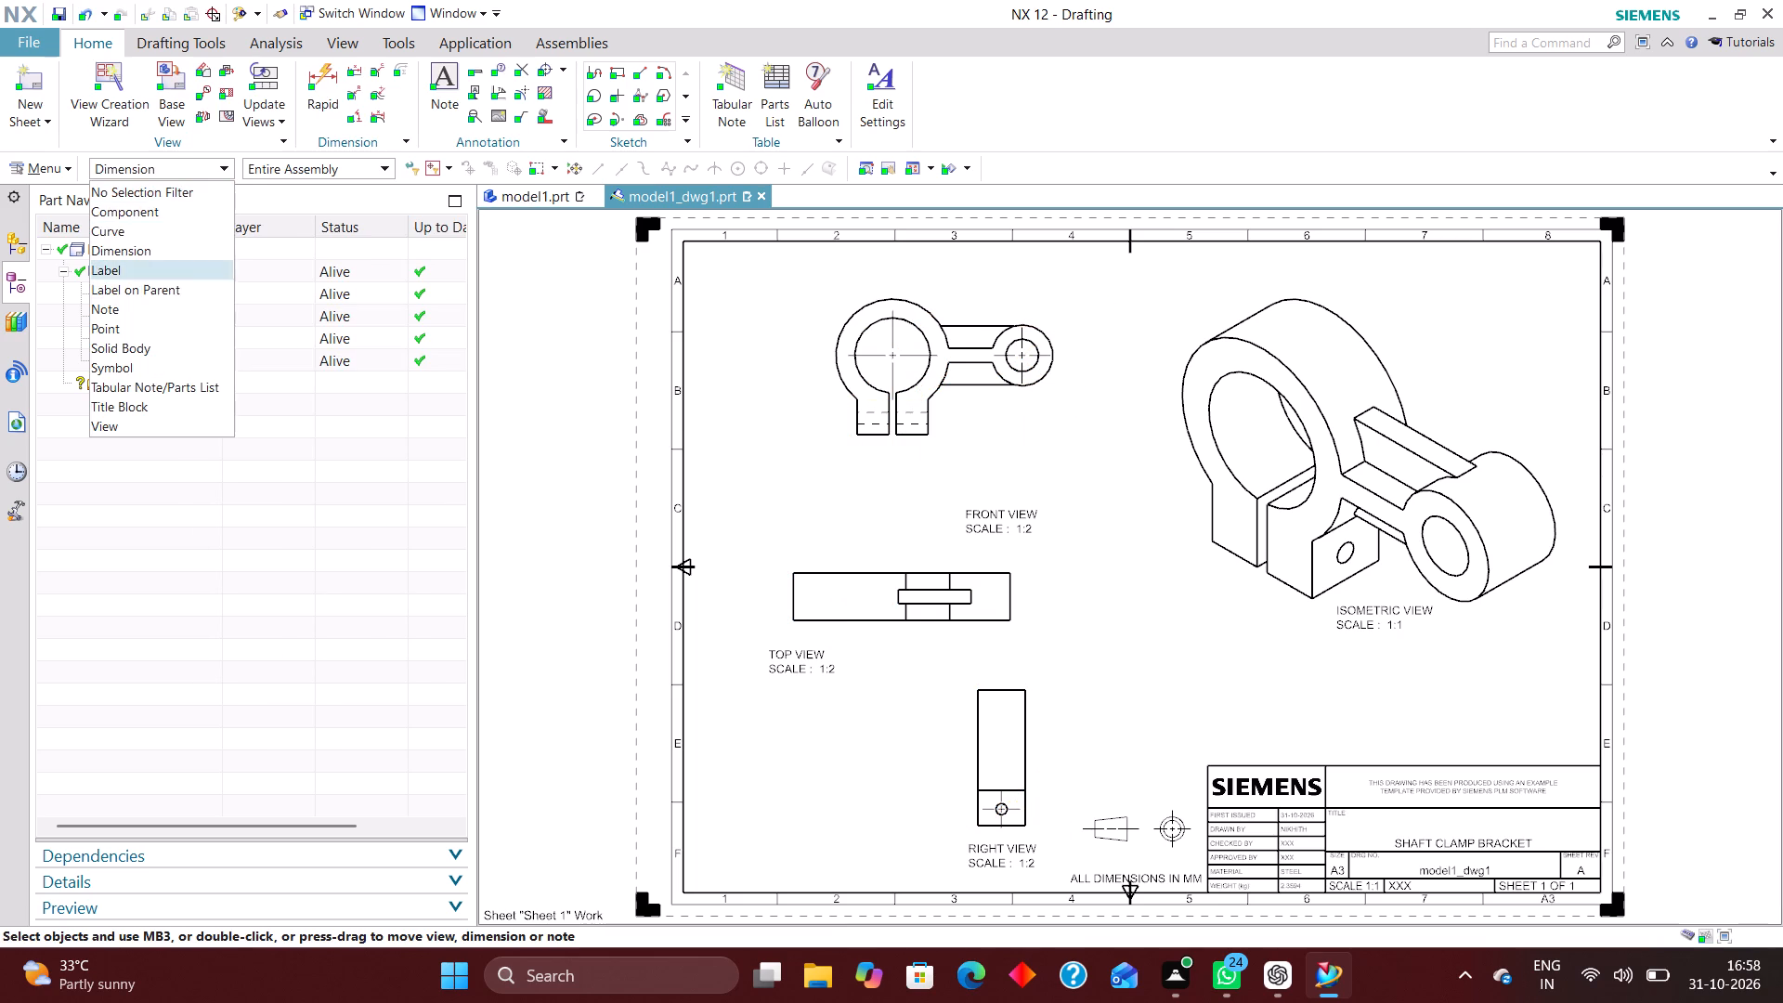
pyautogui.click(135, 309)
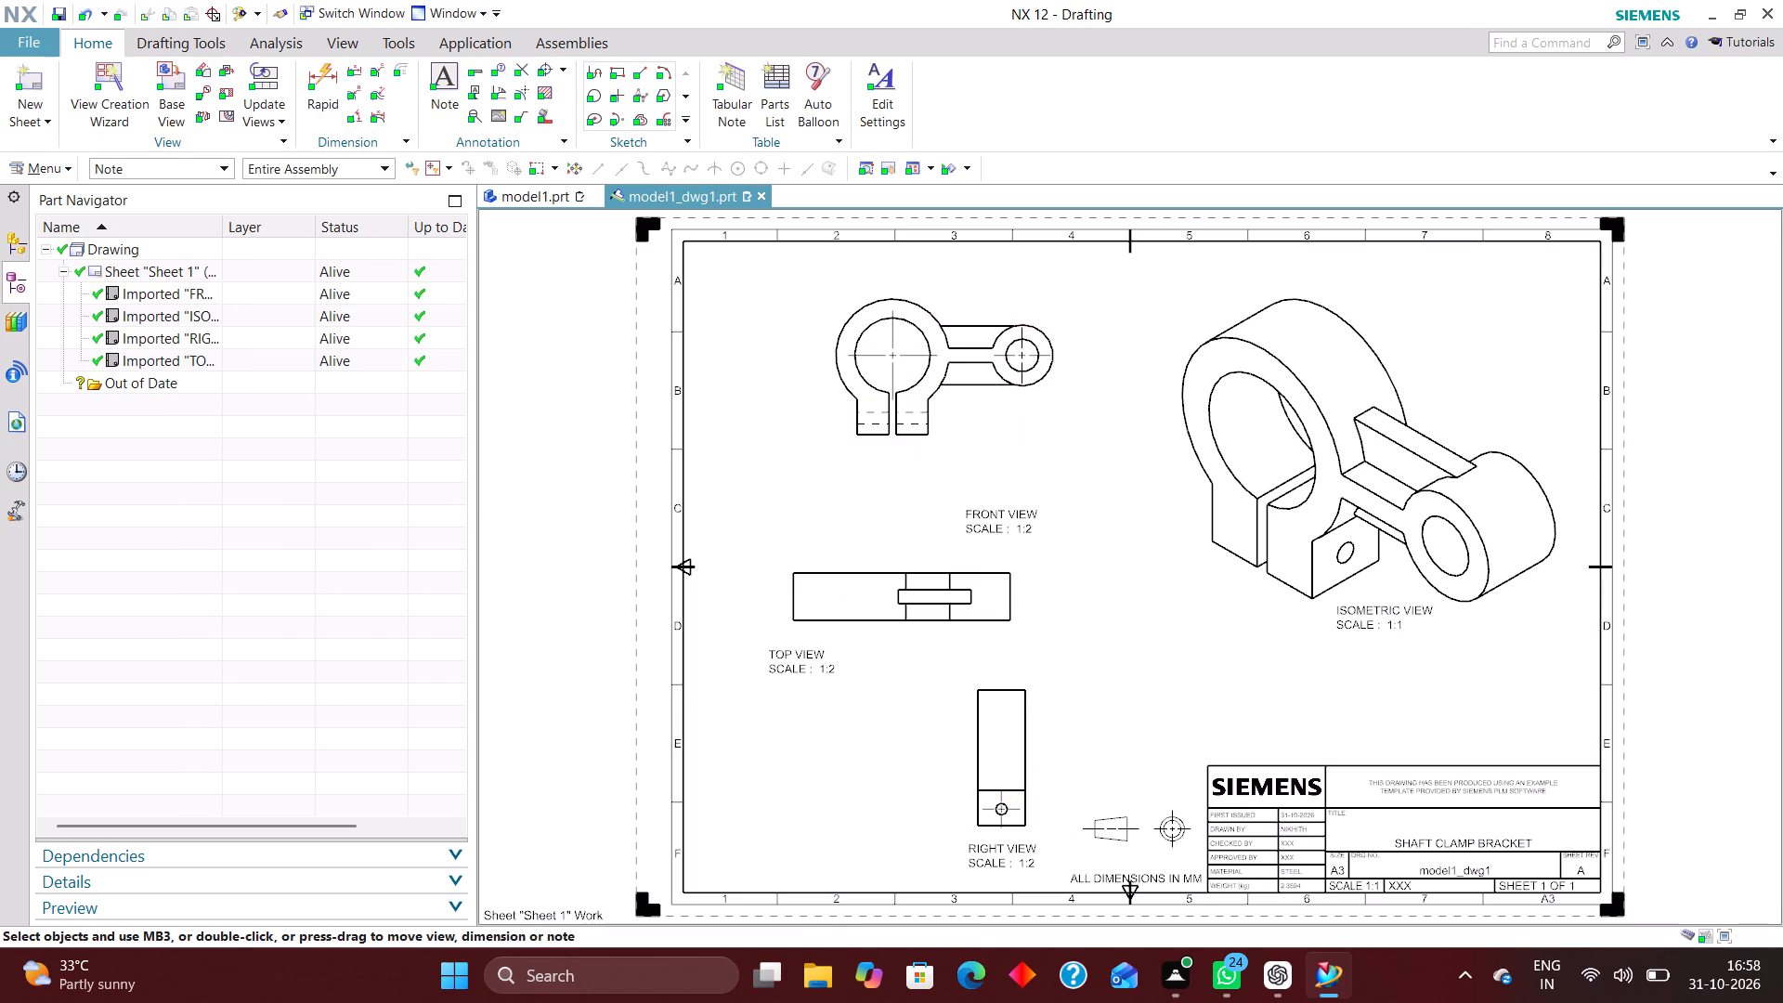
pyautogui.hotkey('ctrl', 'a')
pyautogui.hotkey('ctrl', 'j')
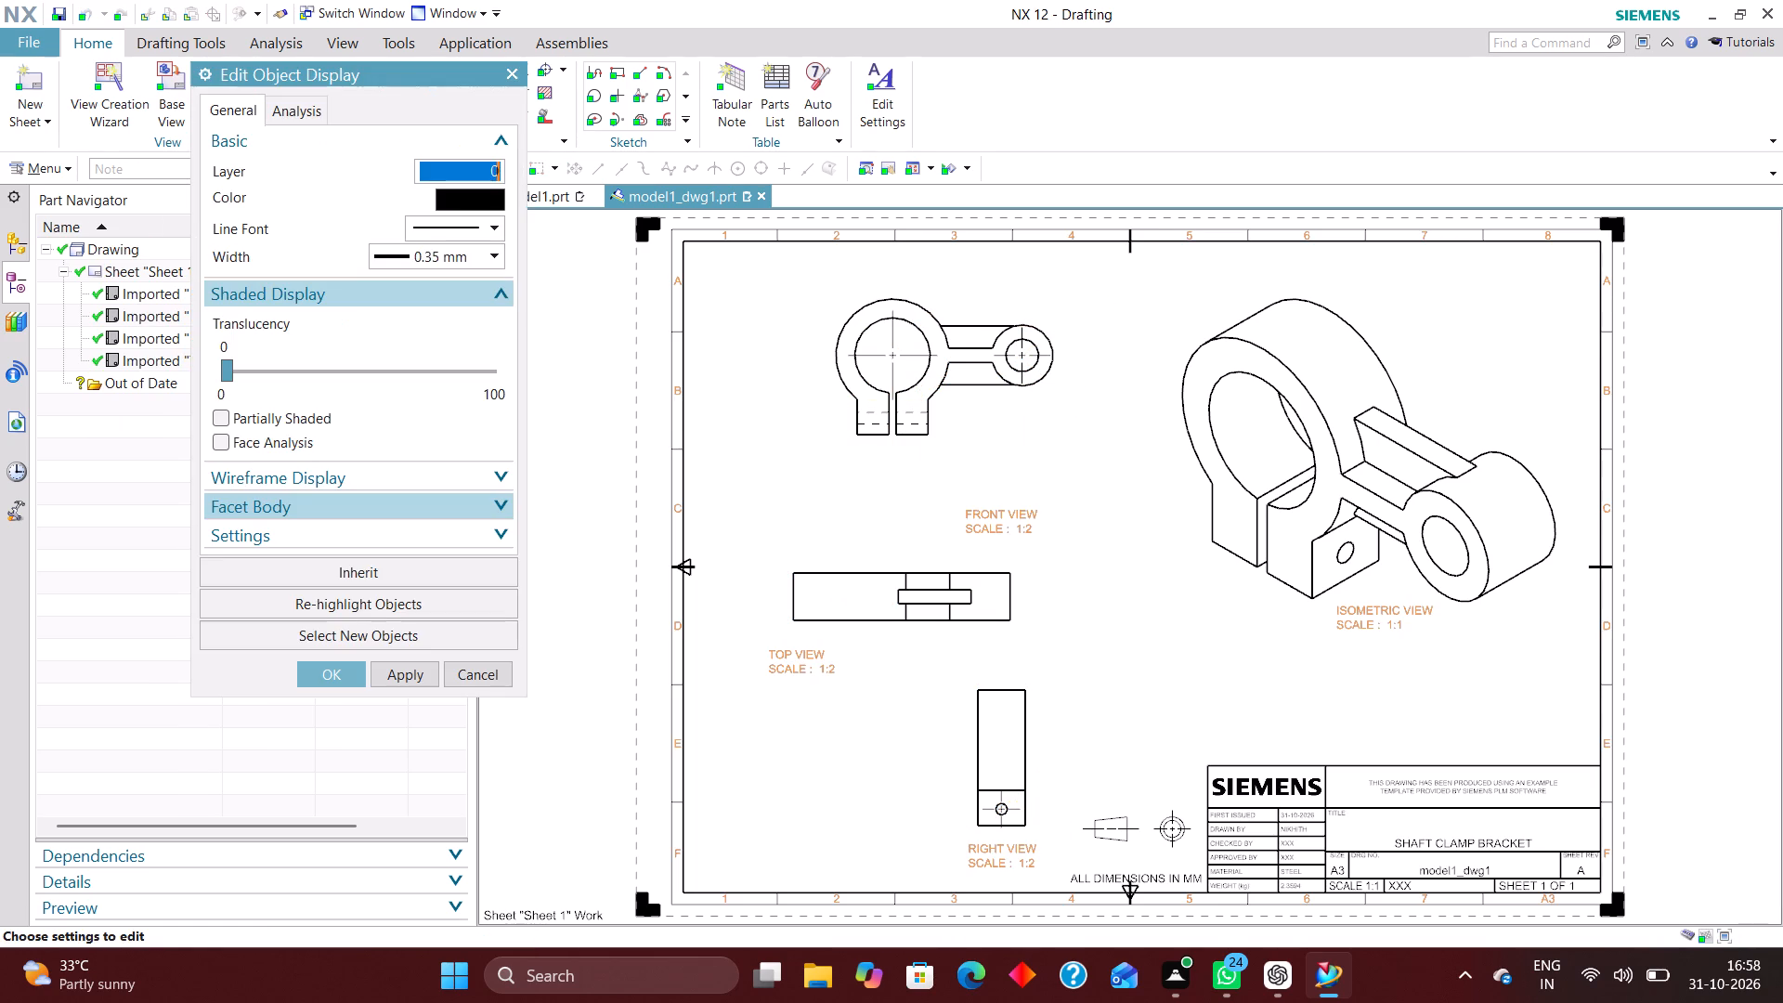
pyautogui.write('224')
pyautogui.press('Return')
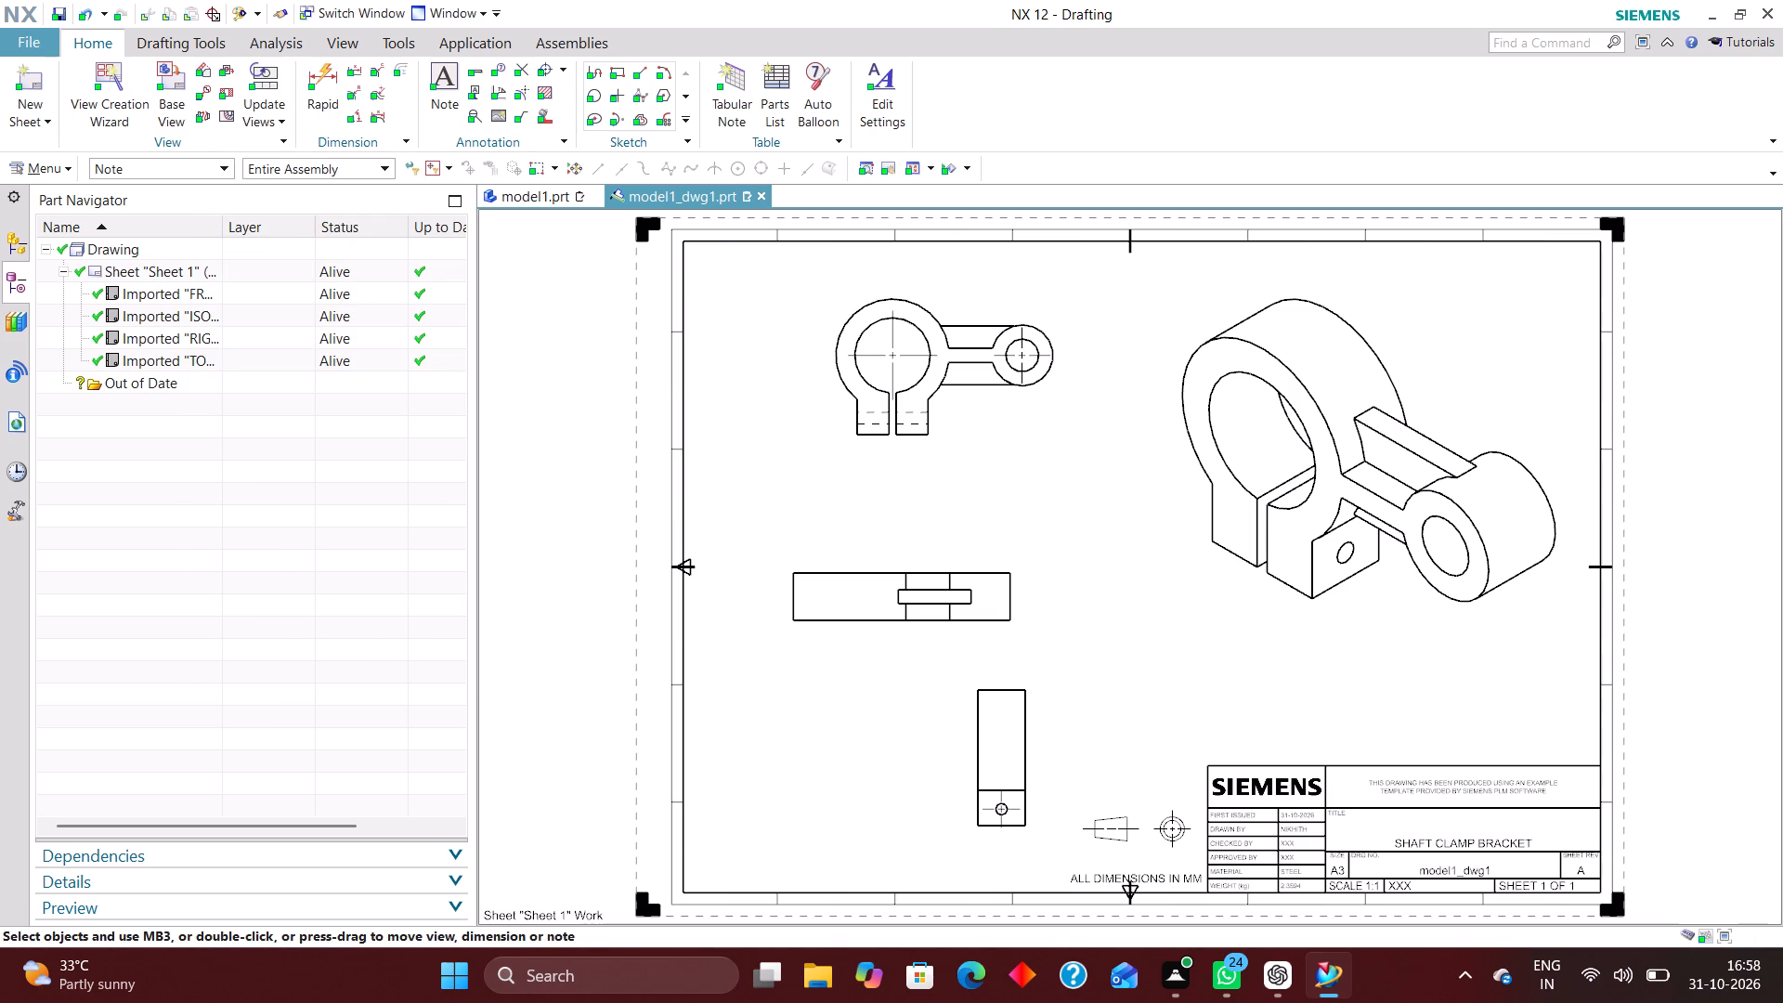
# Select all symbols on the sheet, including the centre marks, using the Symbol filter and assign them to layer 225.
pyautogui.click(174, 170)
pyautogui.click(168, 376)
pyautogui.hotkey('ctrl', 'a')
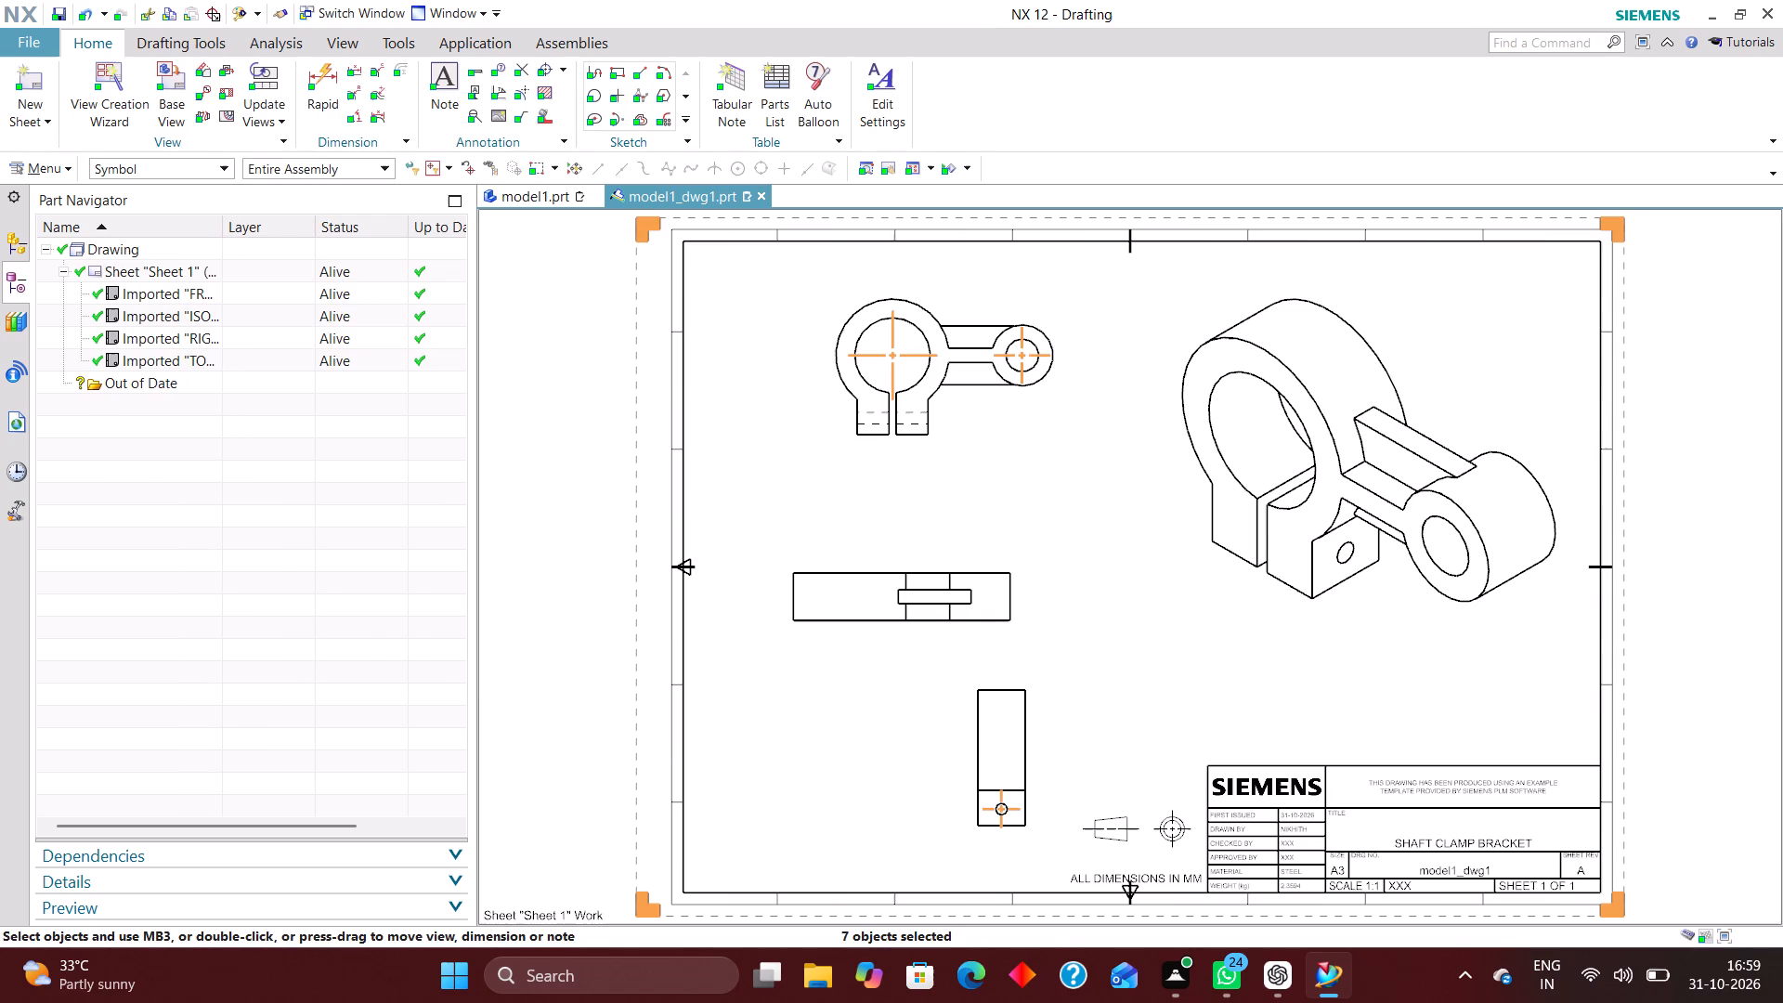
pyautogui.hotkey('ctrl', 'j')
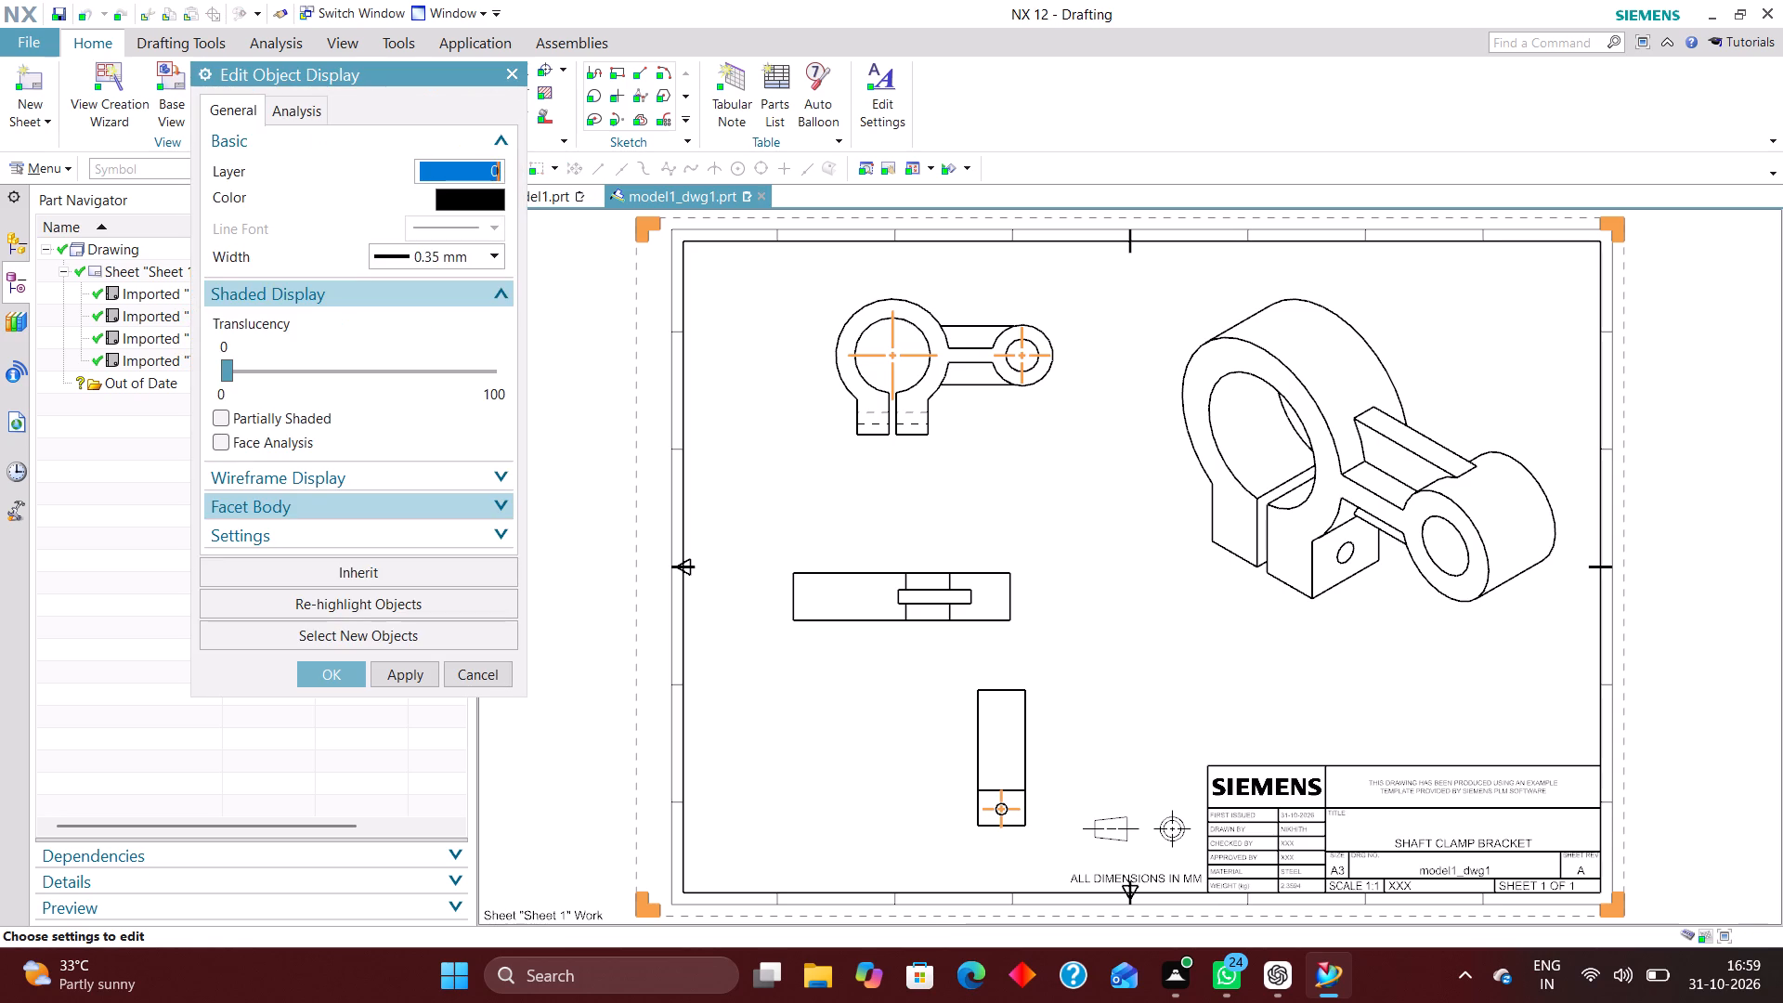
pyautogui.write('225')
pyautogui.press('Return')
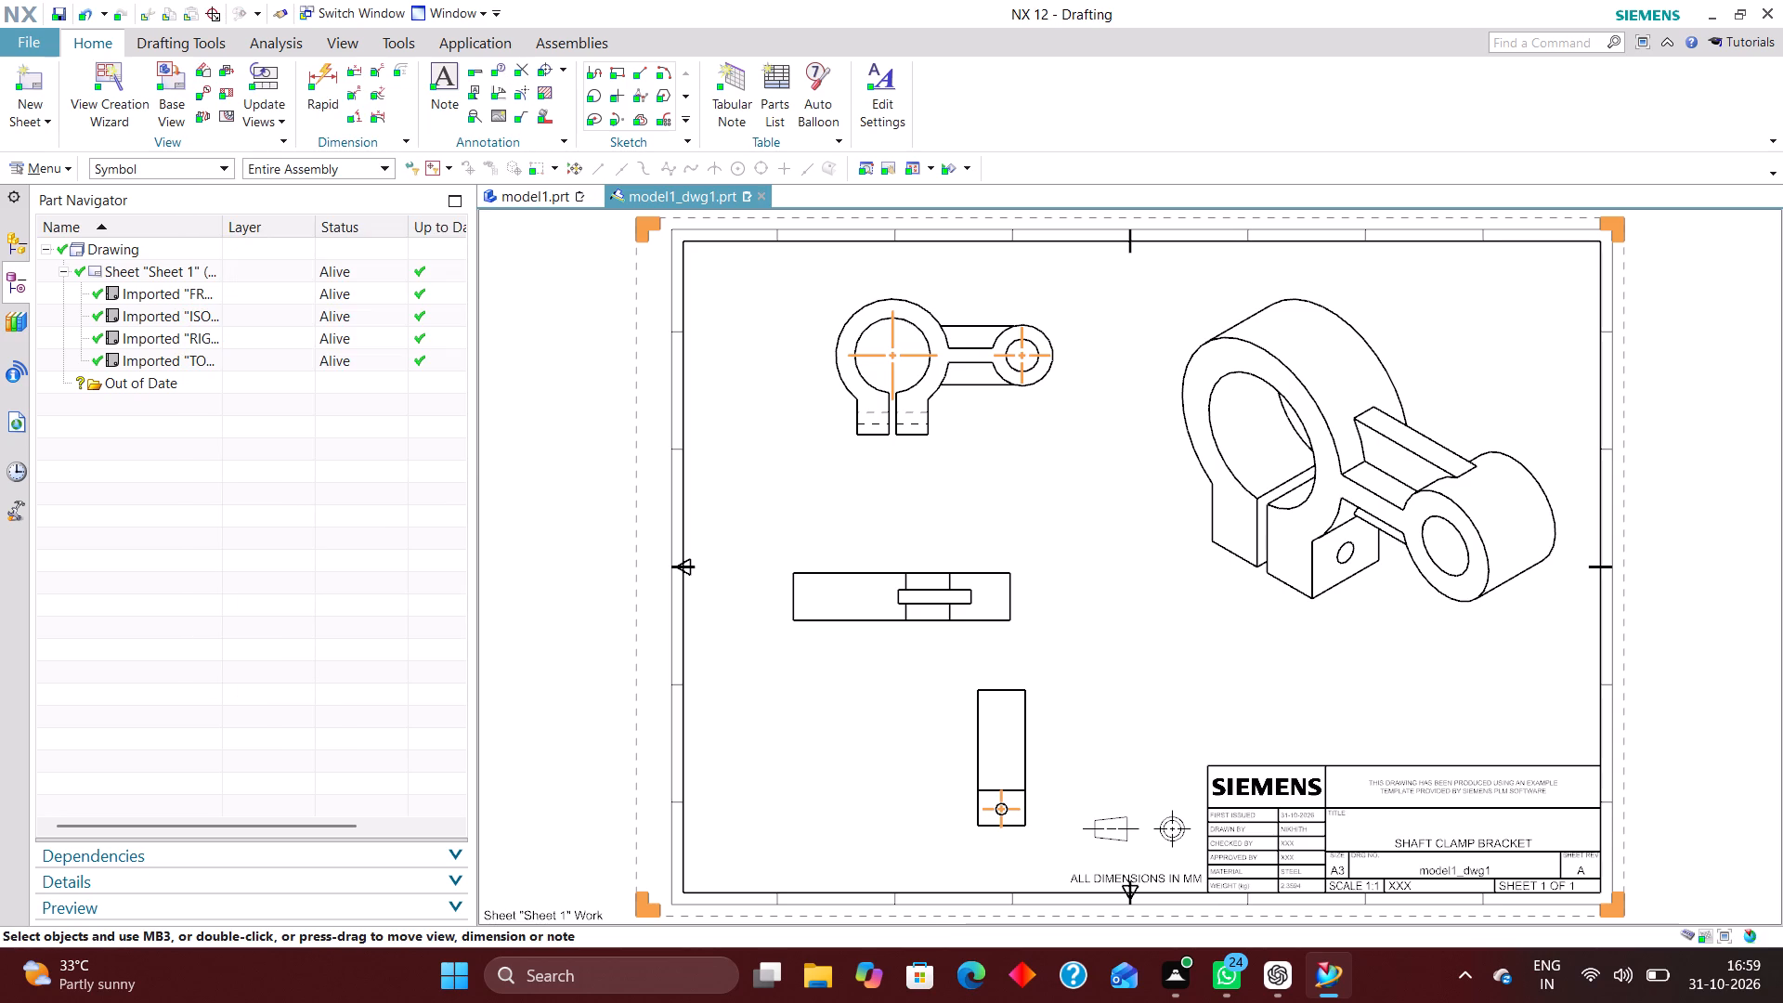
# Select the title block using the Title Block filter and accept its object display settings on layer 256.
pyautogui.click(170, 169)
pyautogui.click(161, 404)
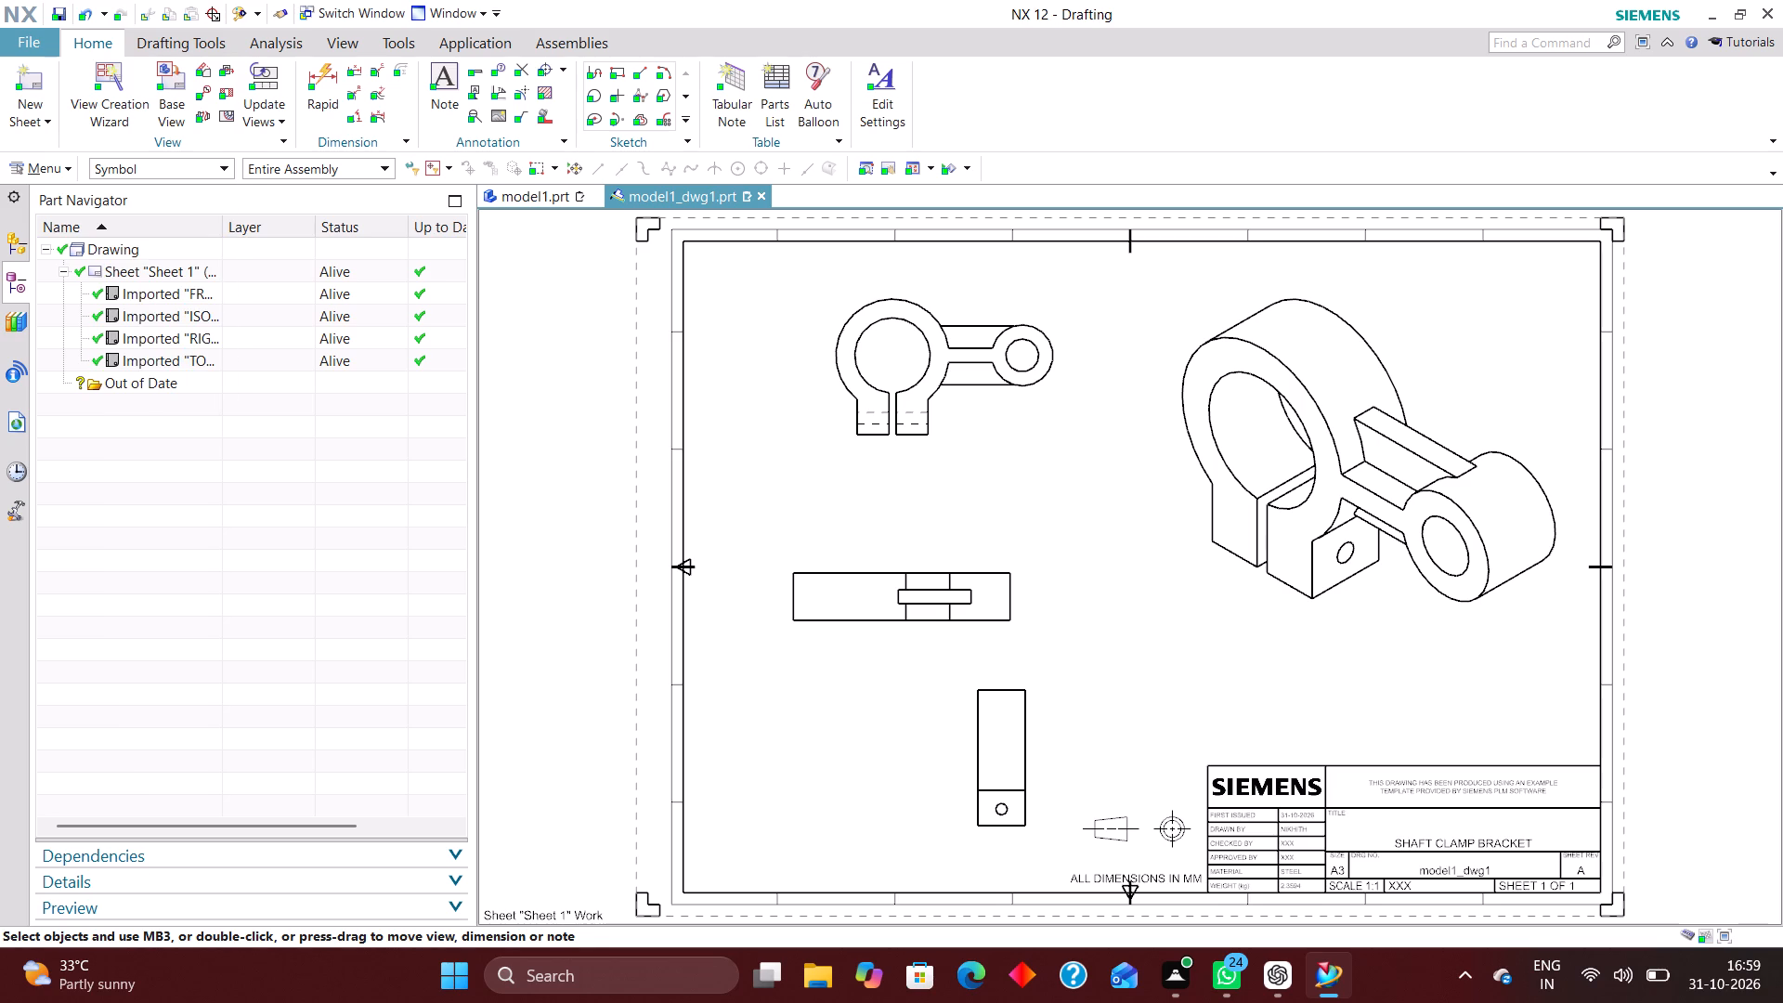
pyautogui.hotkey('ctrl', 'a')
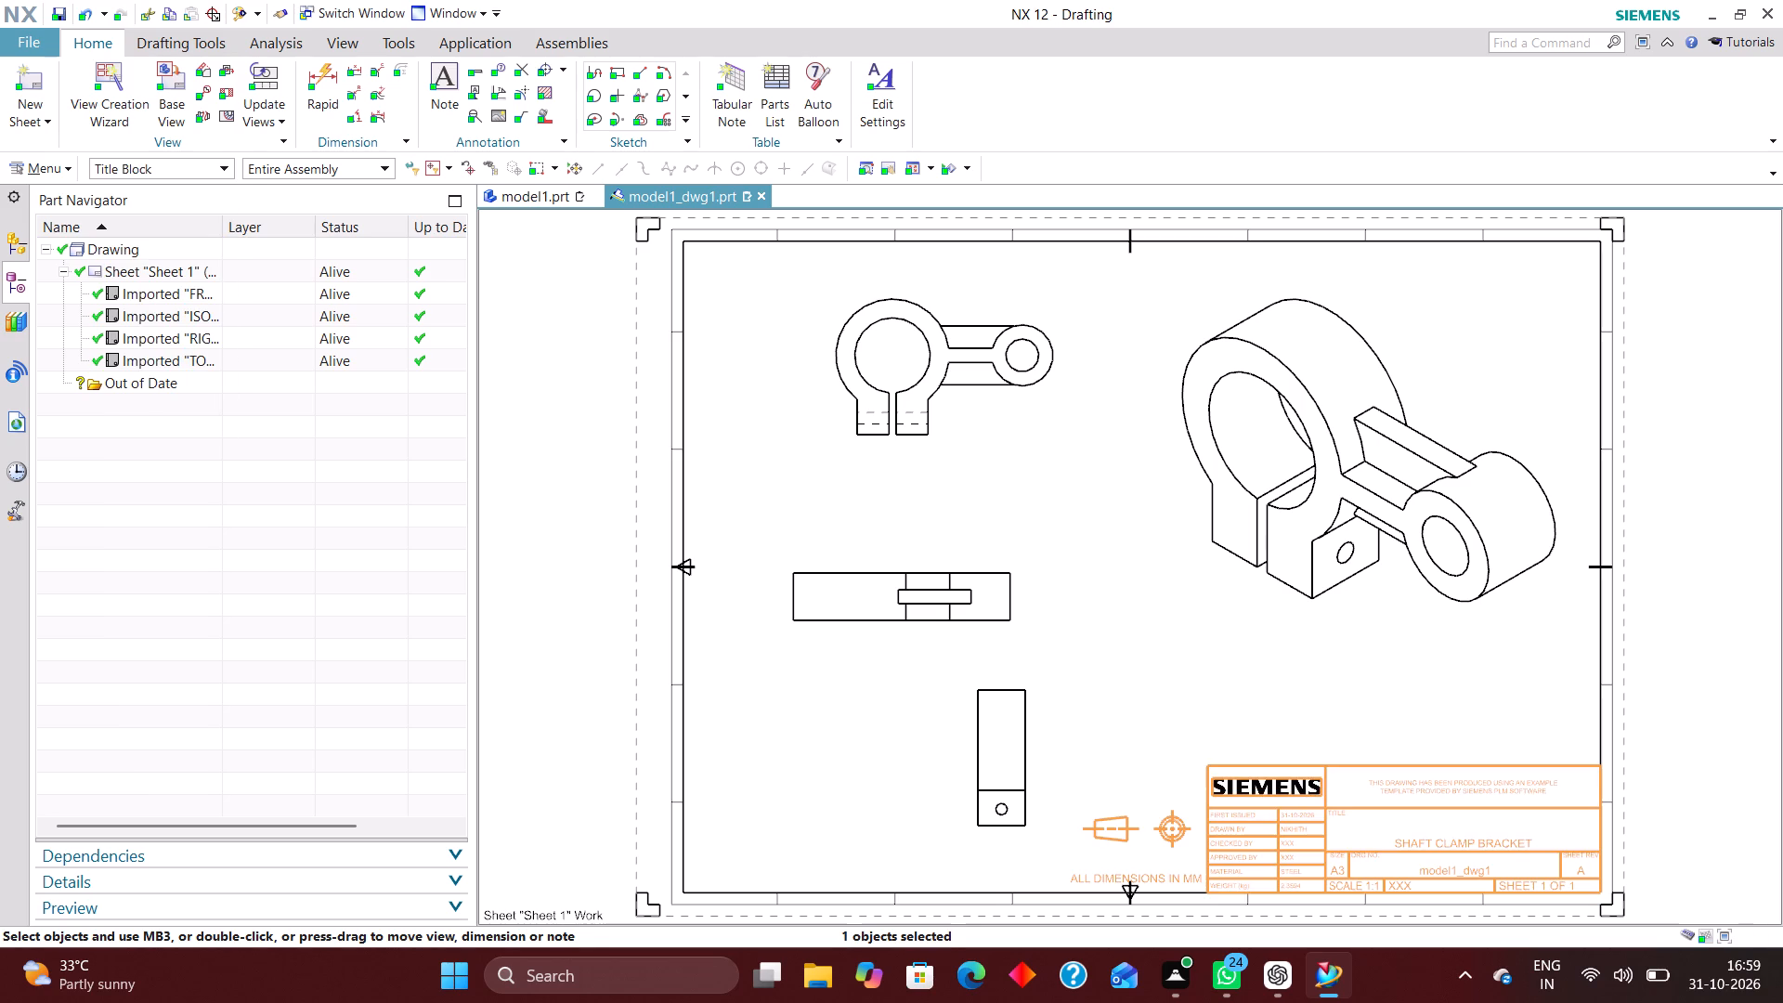
pyautogui.hotkey('ctrl', 'j')
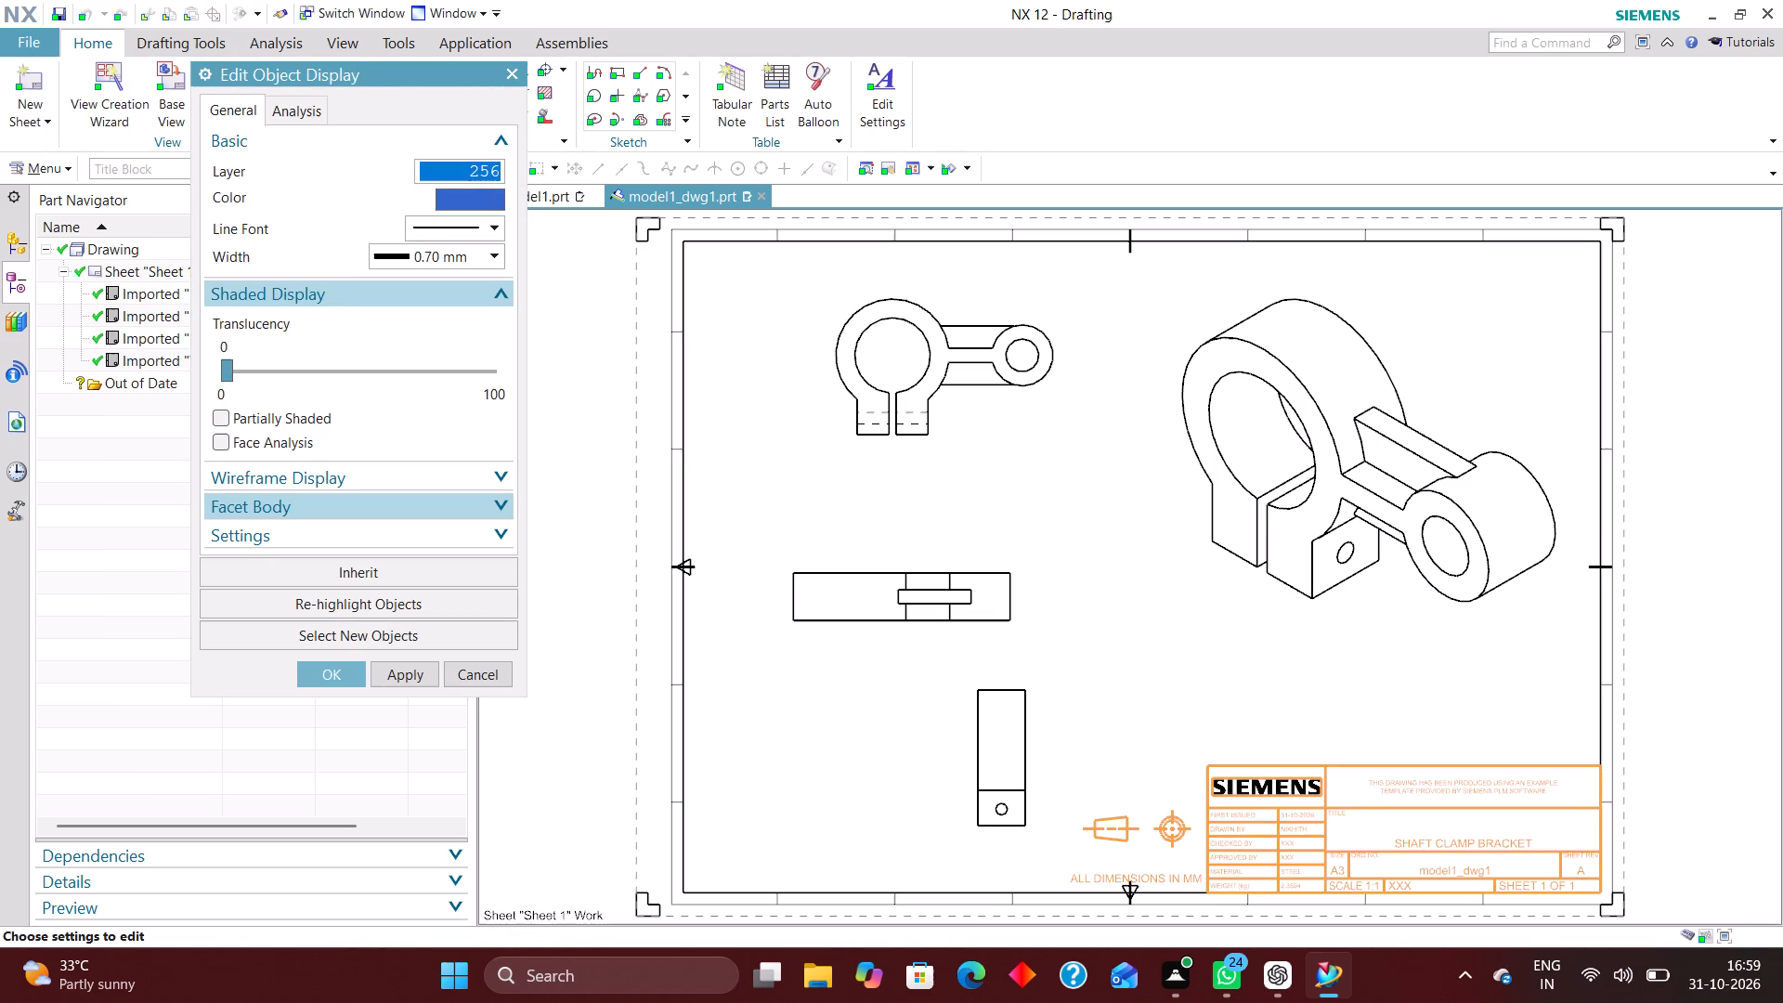
pyautogui.click(308, 670)
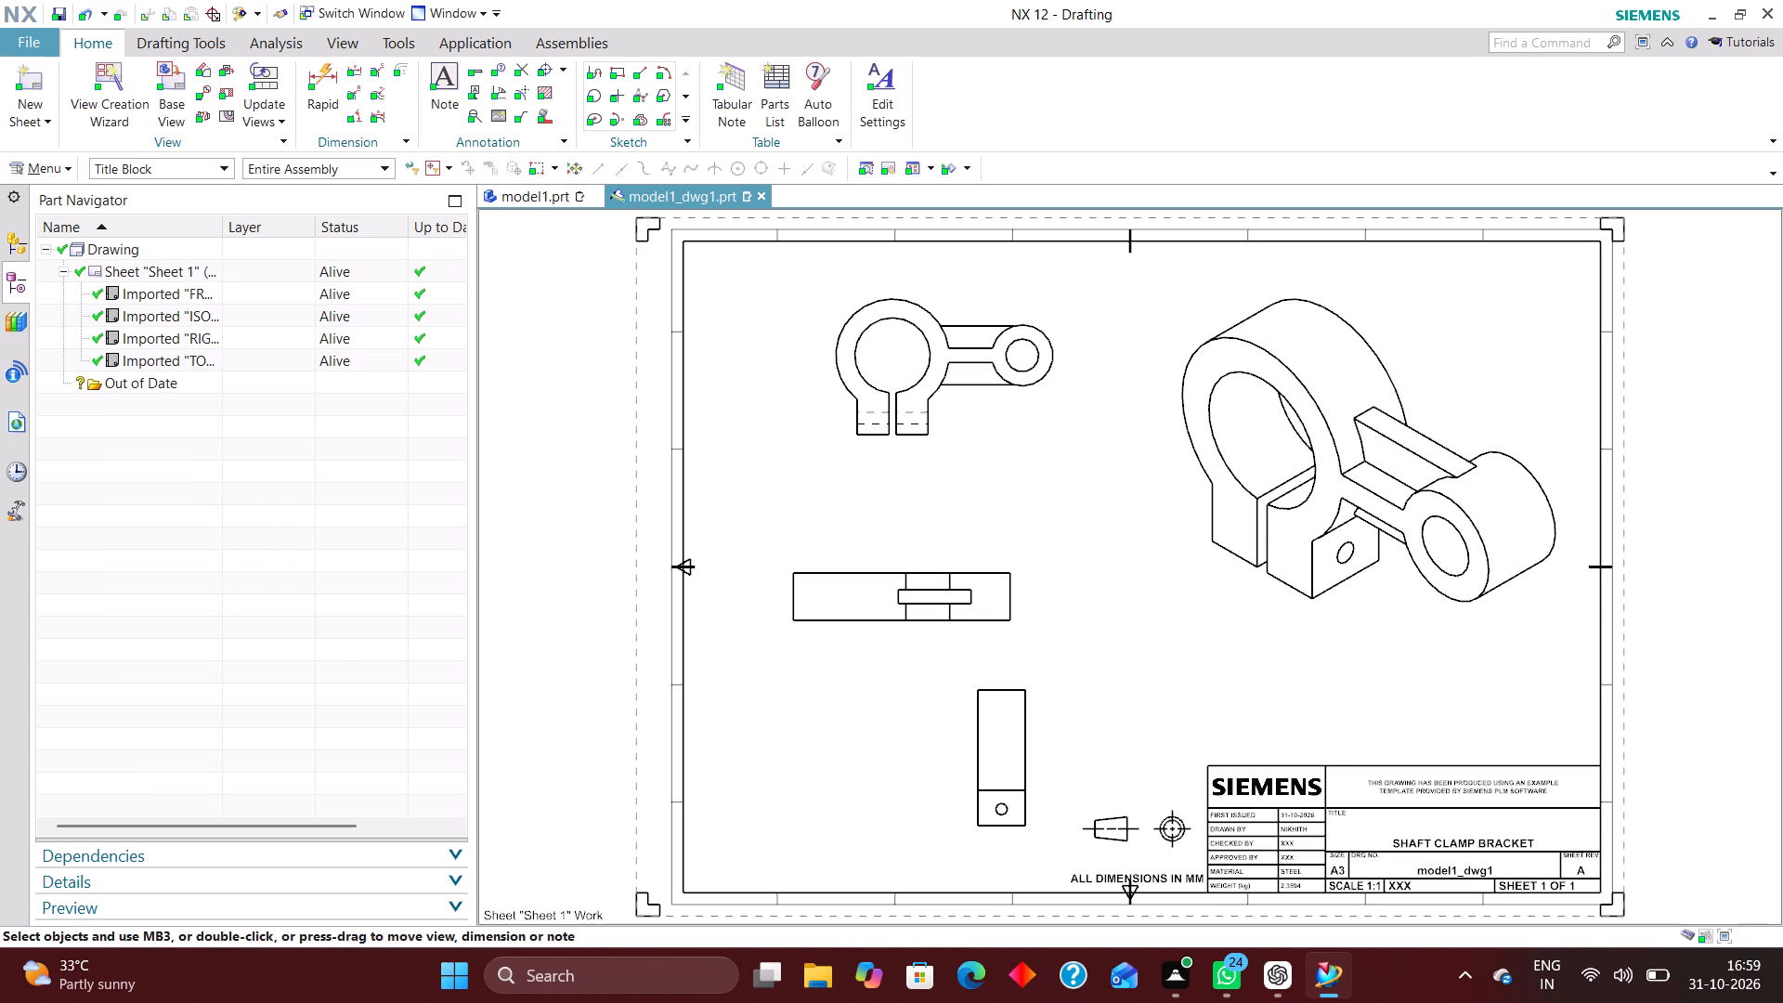
# Make all layers, including 223, 224 and 225, visible in Layer Settings and close it.
pyautogui.hotkey('ctrl', 'l')
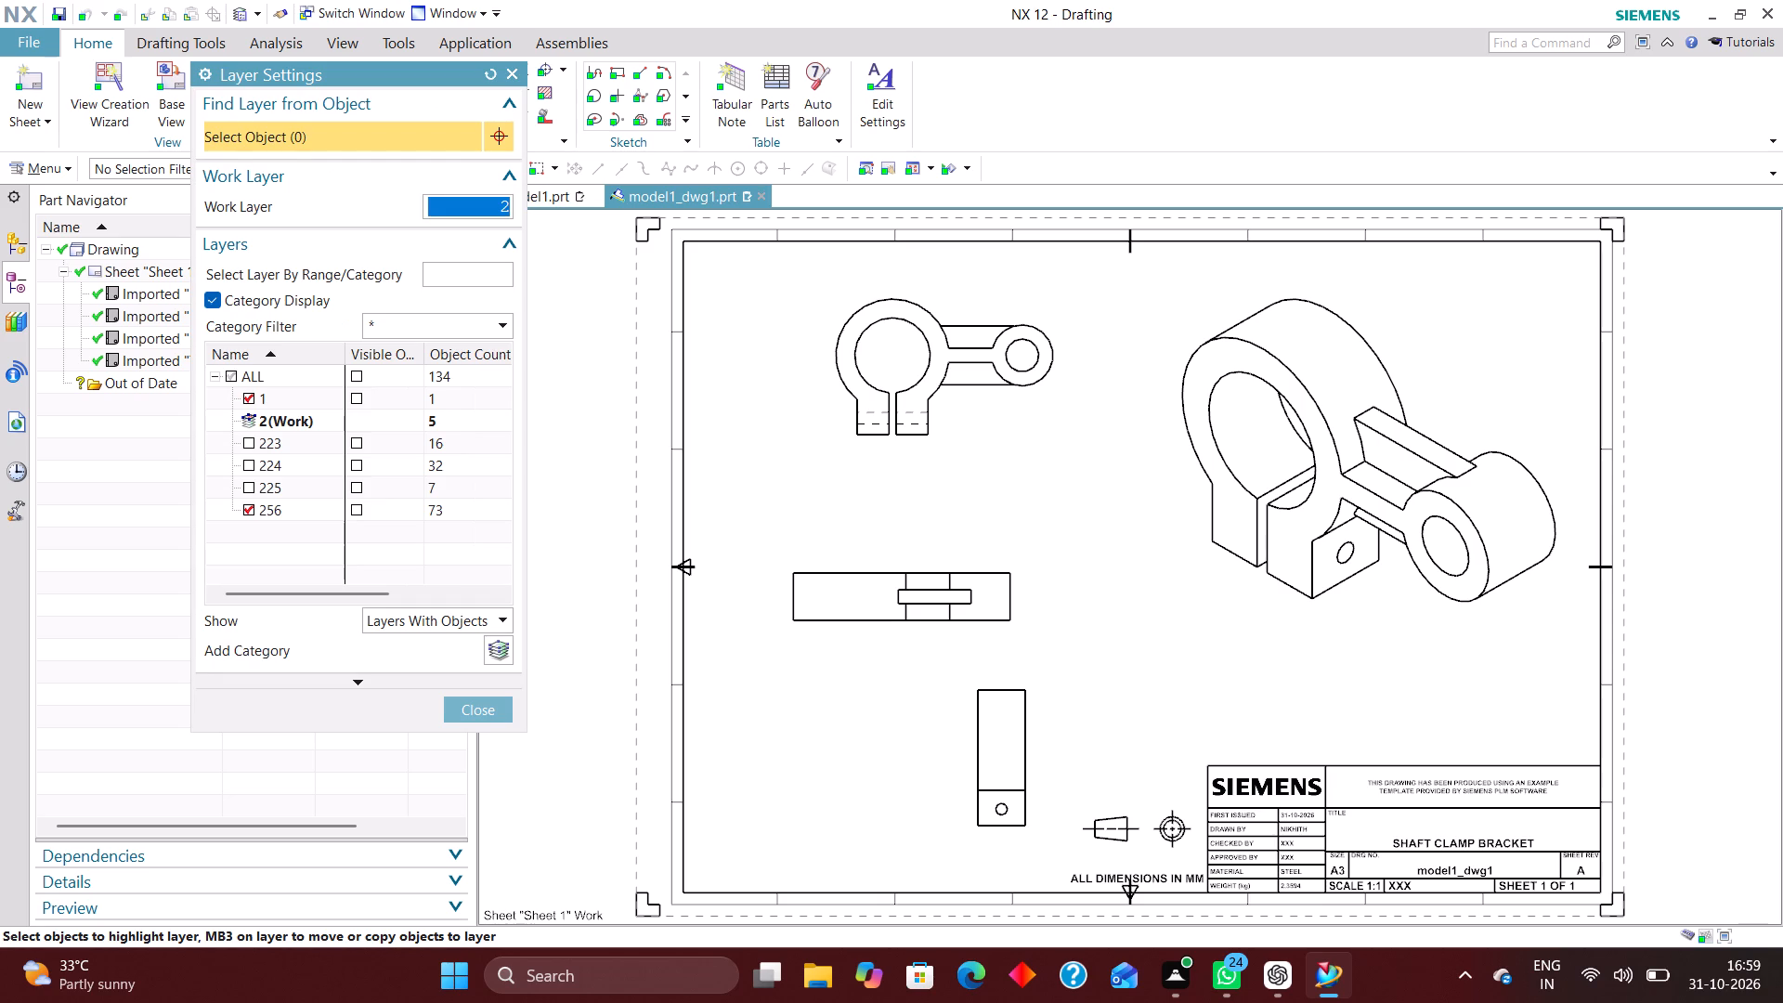
pyautogui.click(232, 376)
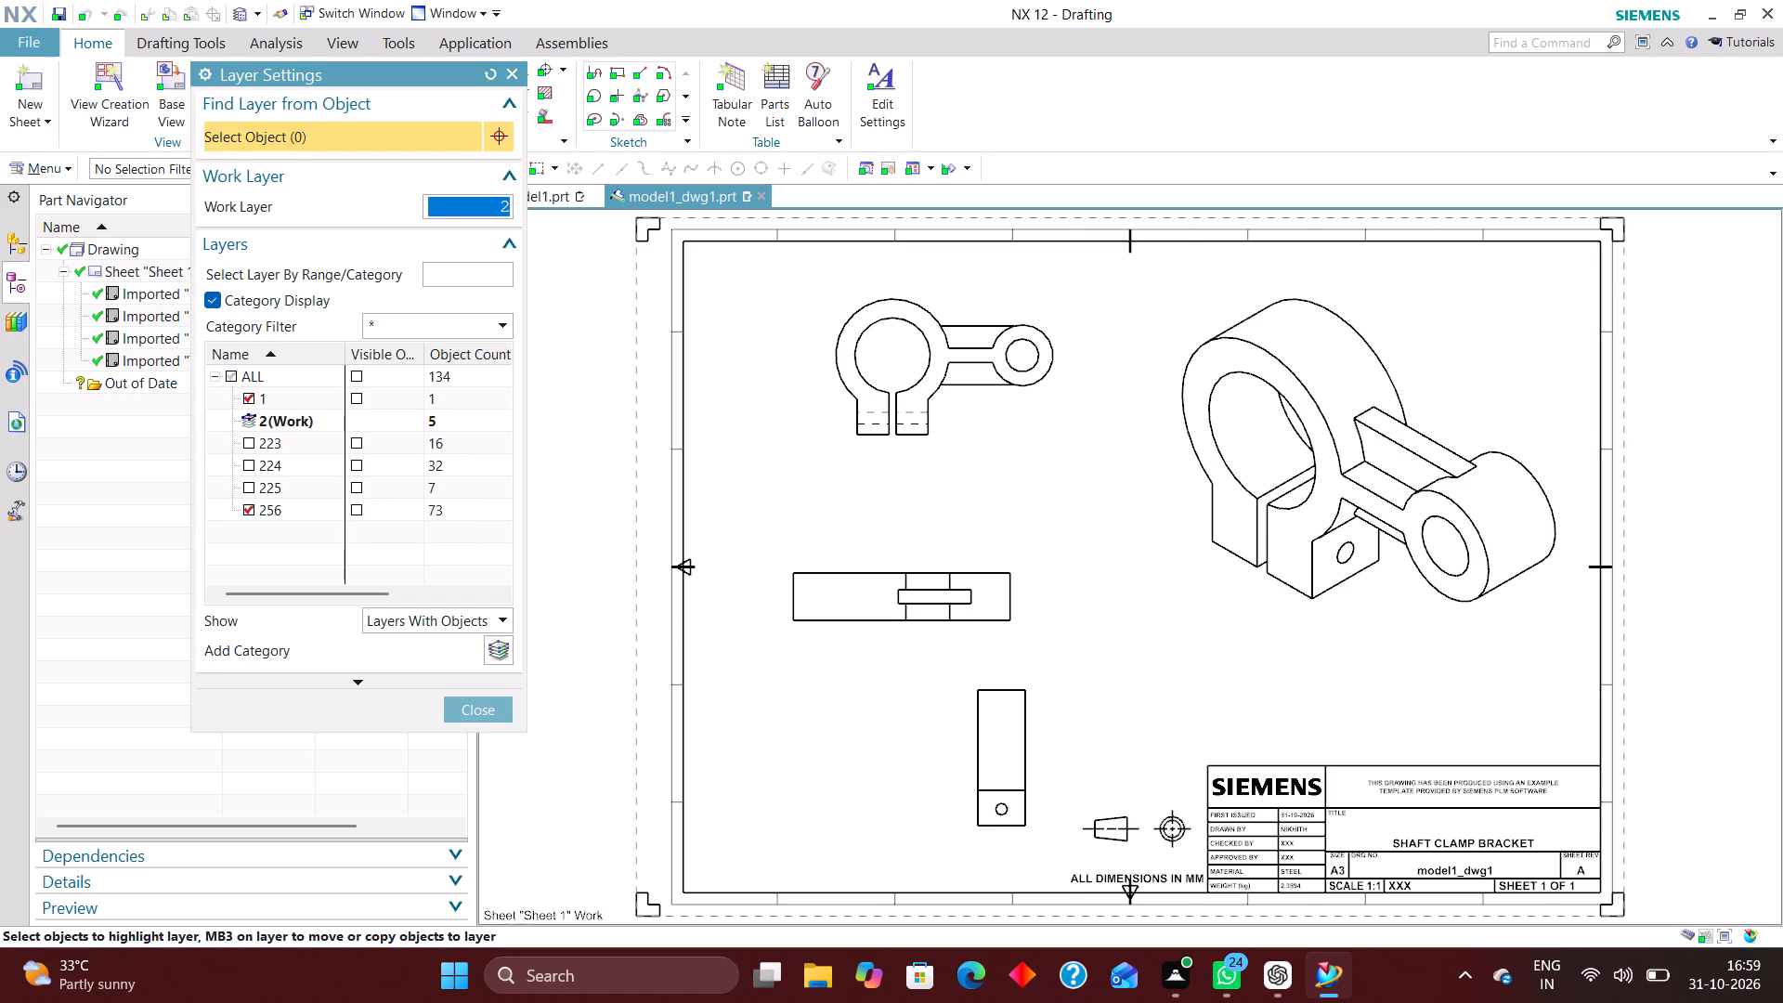
pyautogui.click(357, 370)
pyautogui.click(482, 718)
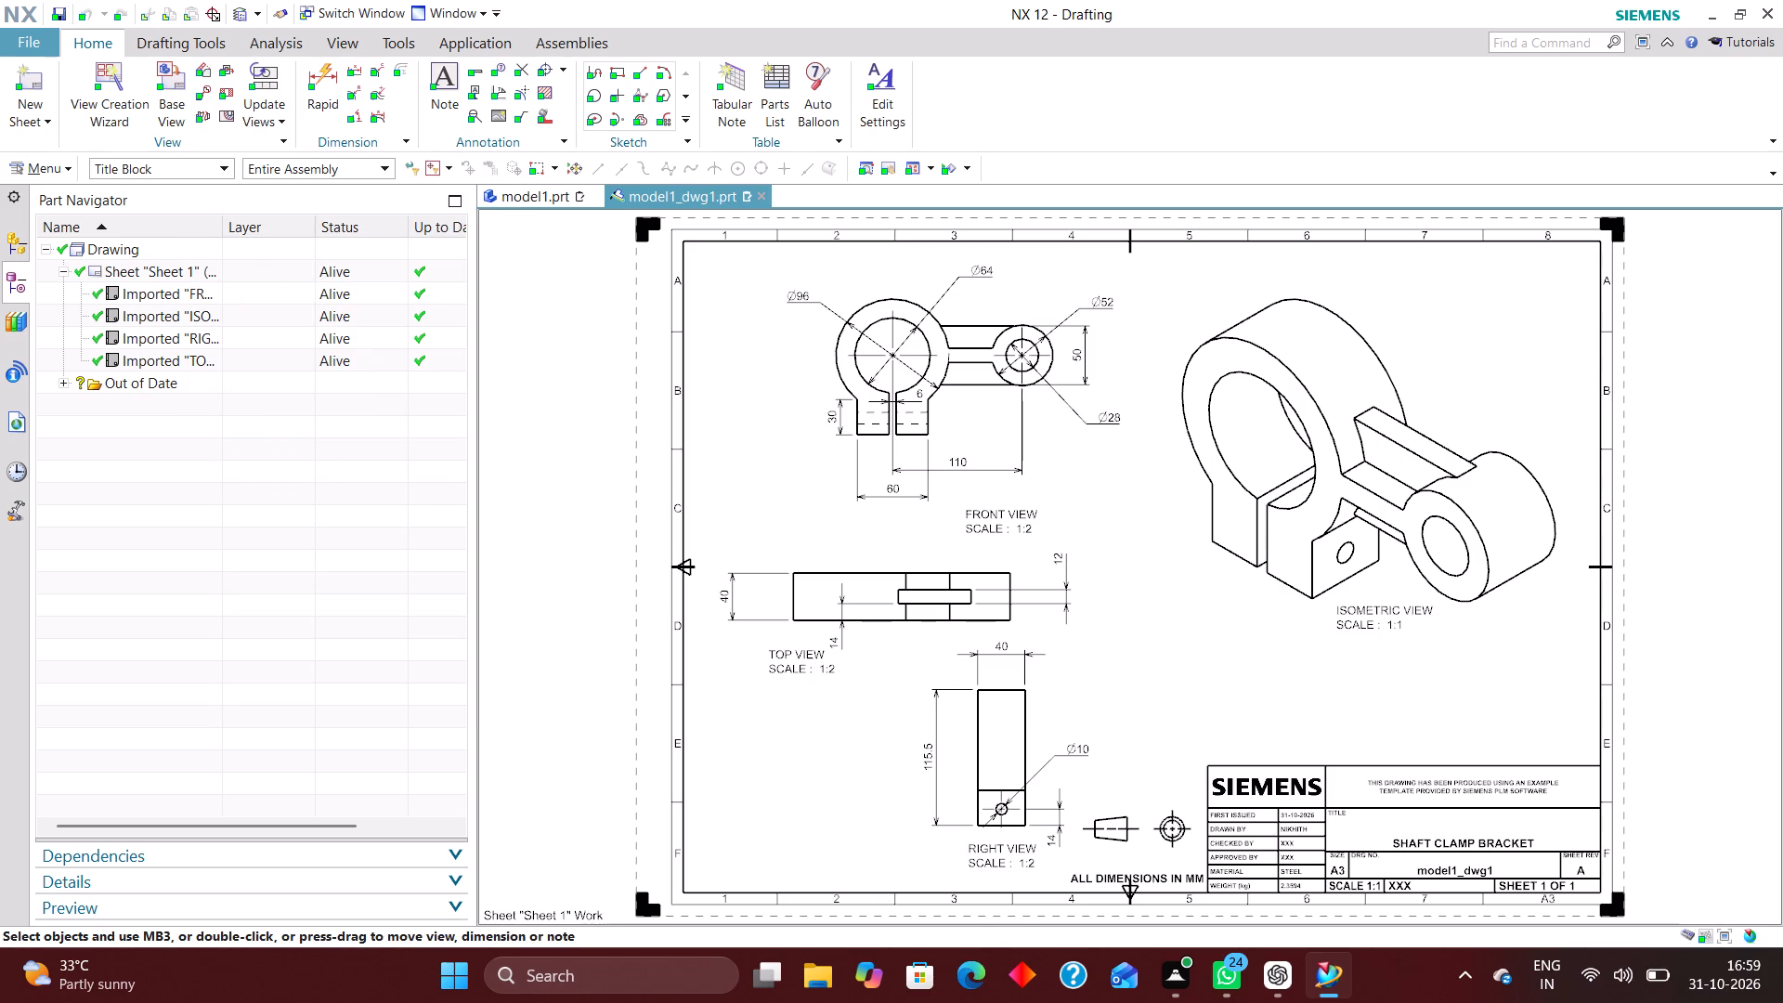
pyautogui.moveTo(1151, 599); pyautogui.dragTo(1108, 665, button='right')
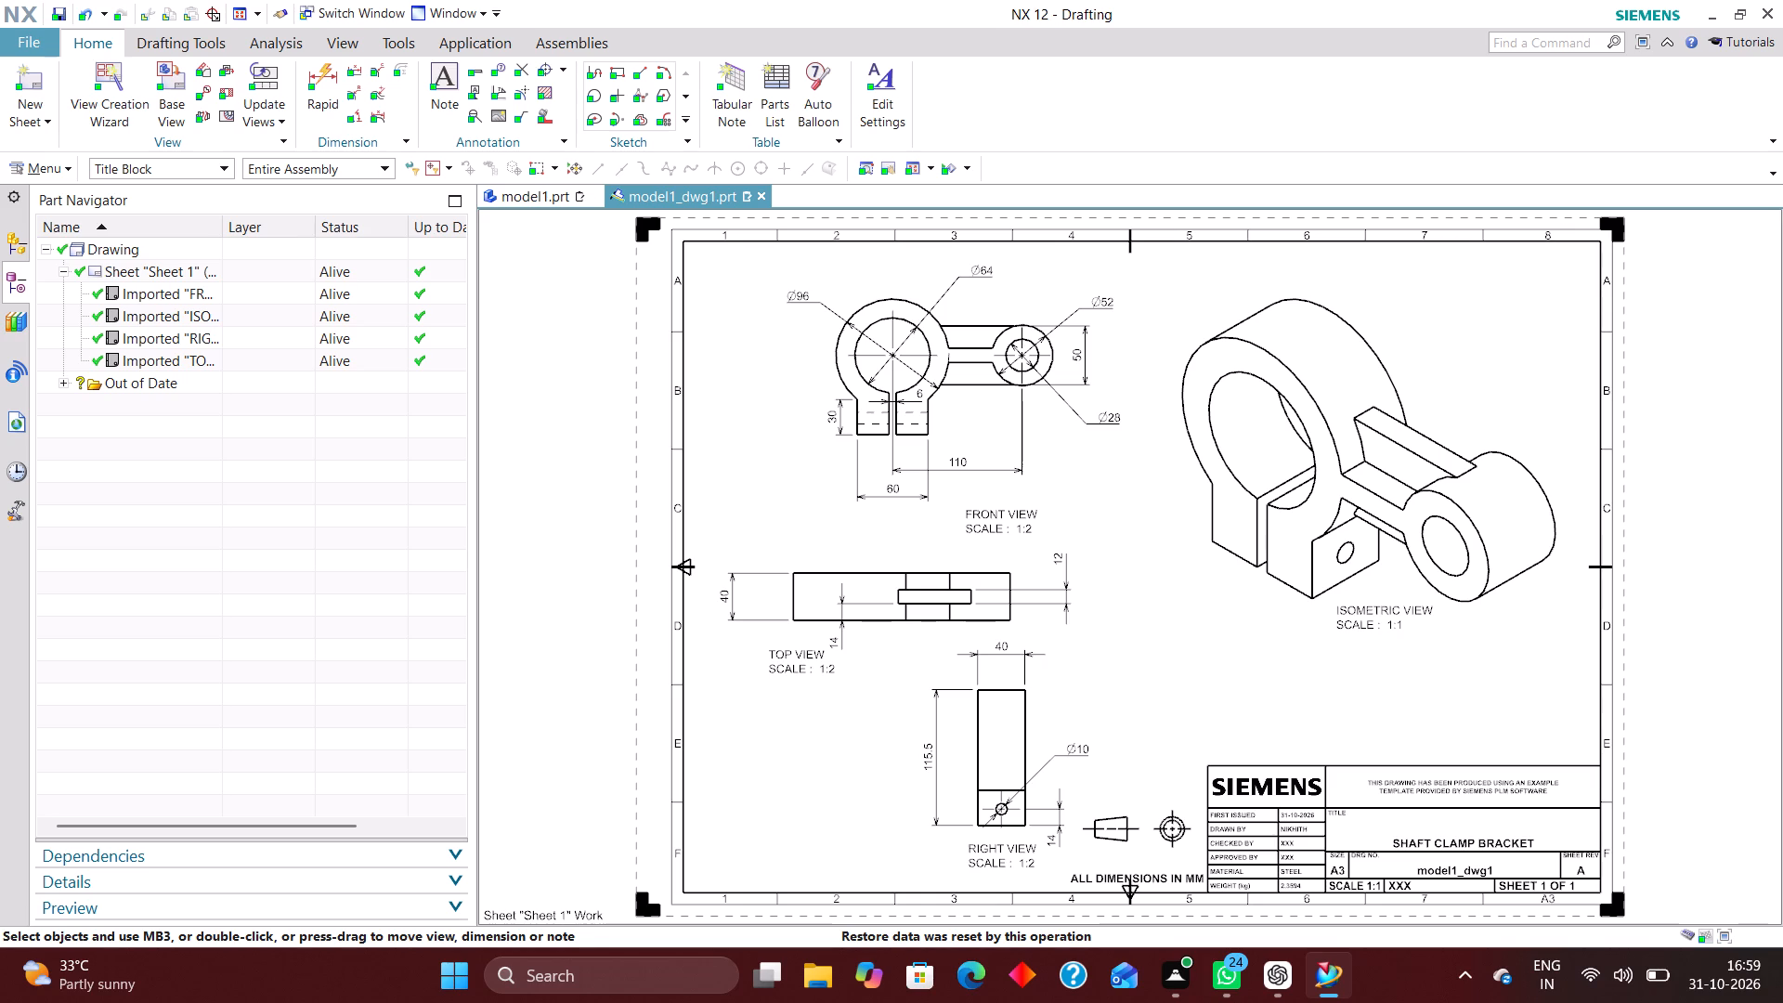
# Orient the bracket in model1.prt to the isometric view and return to the model1_dwg1.prt drawing.
pyautogui.click(536, 195)
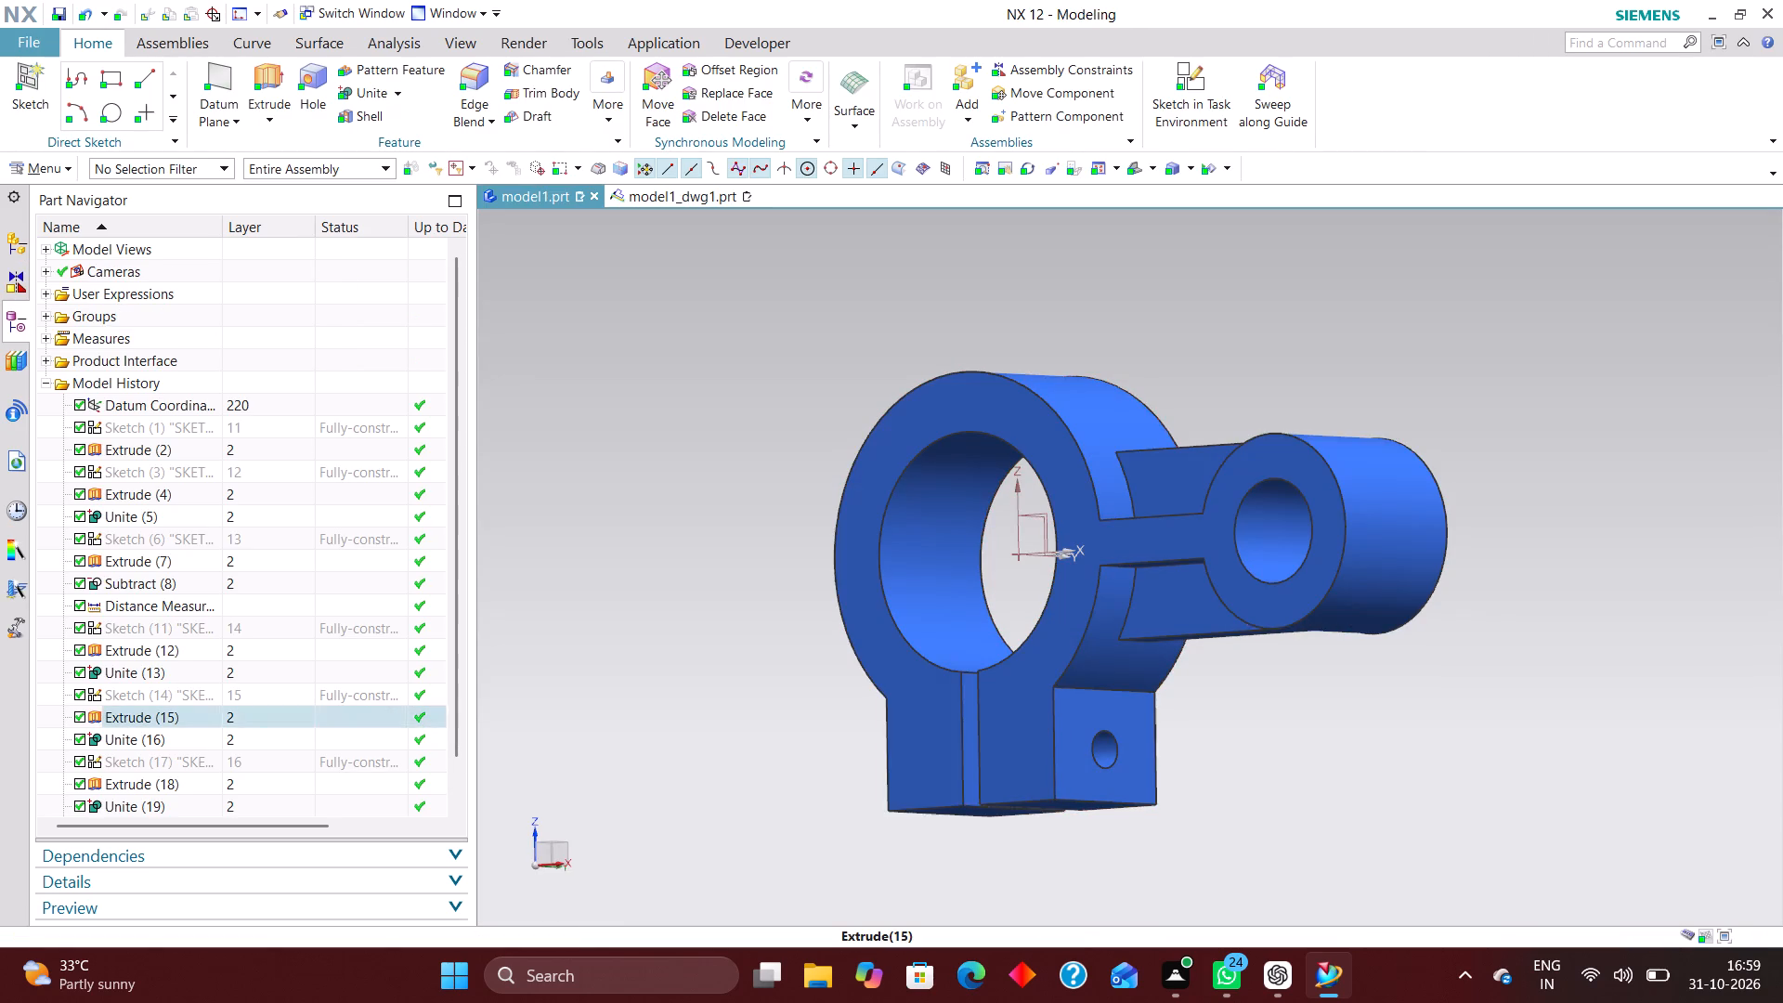
pyautogui.click(1139, 164)
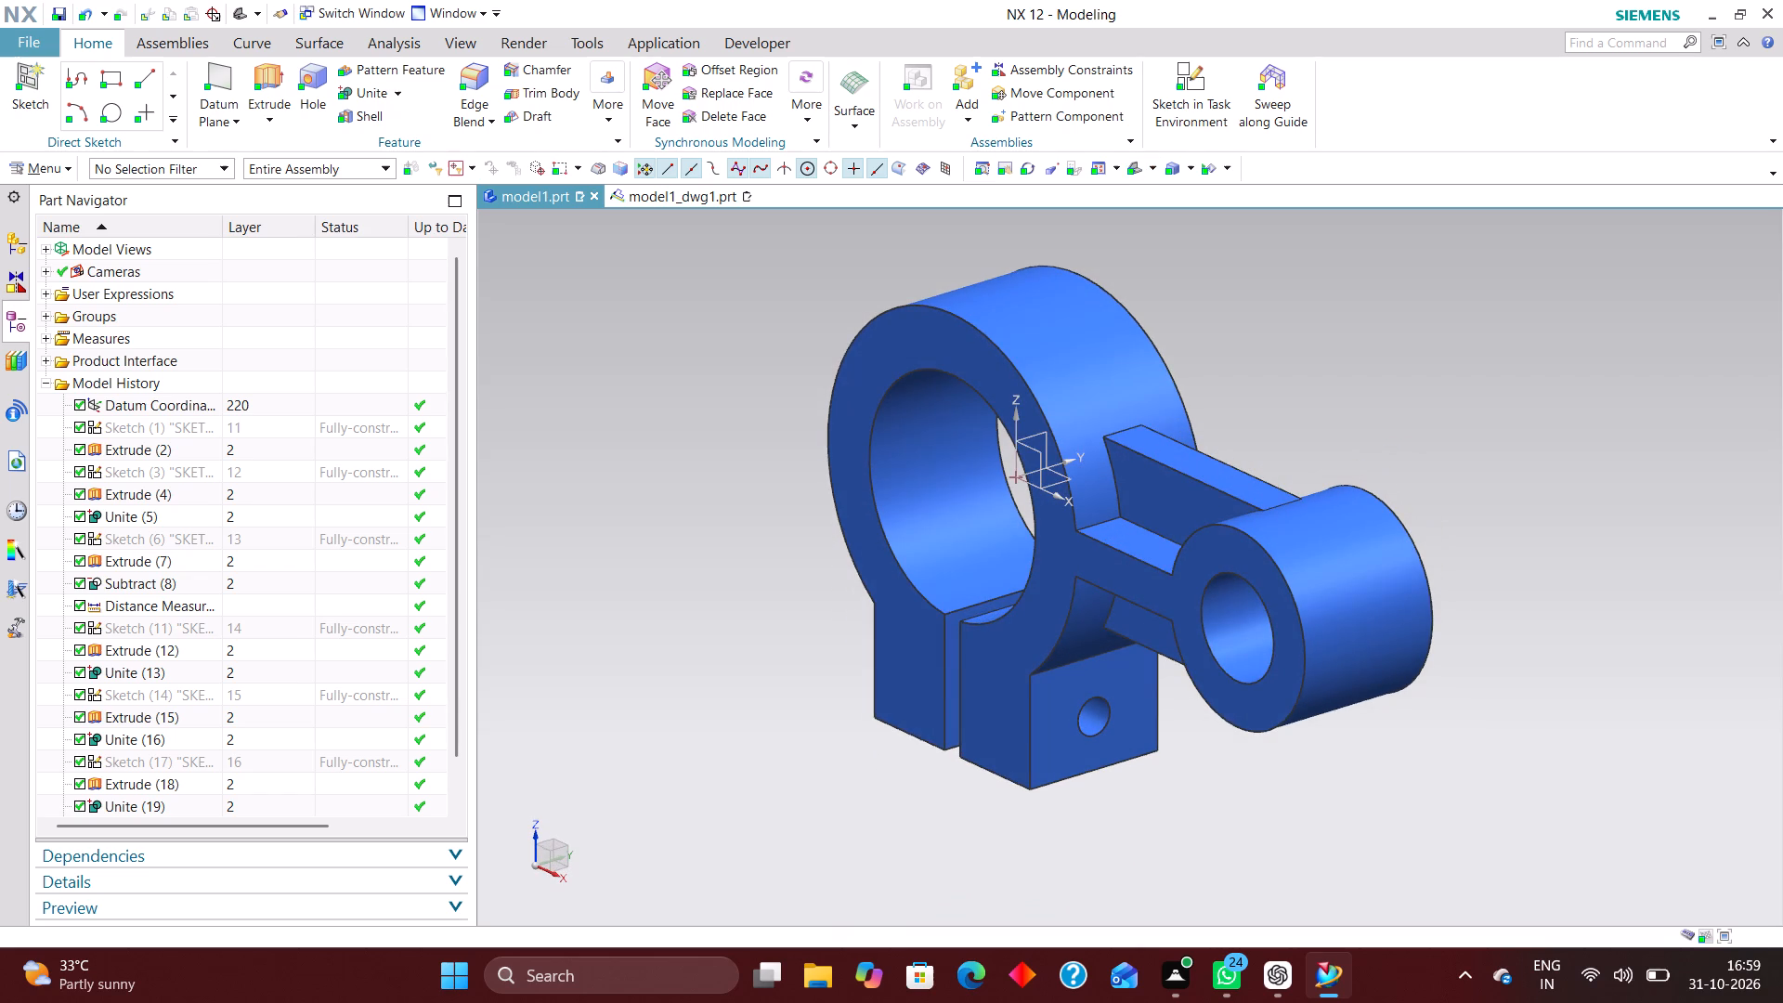
pyautogui.press('End')
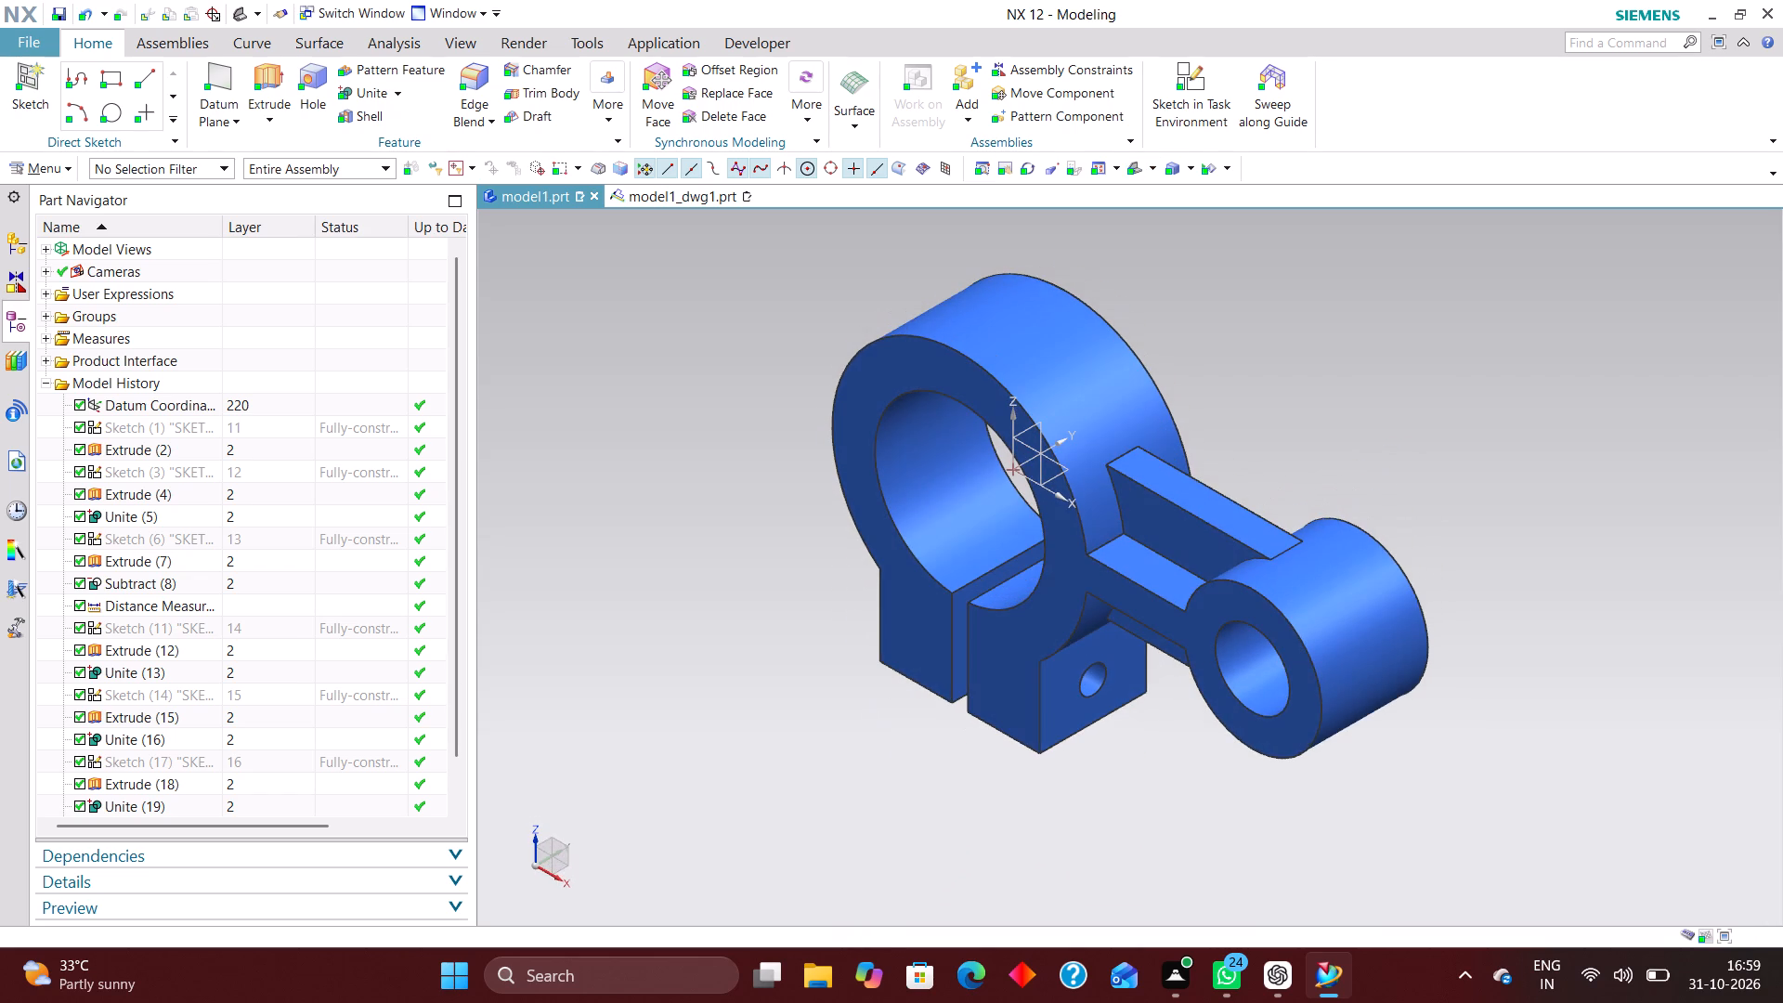
pyautogui.click(696, 196)
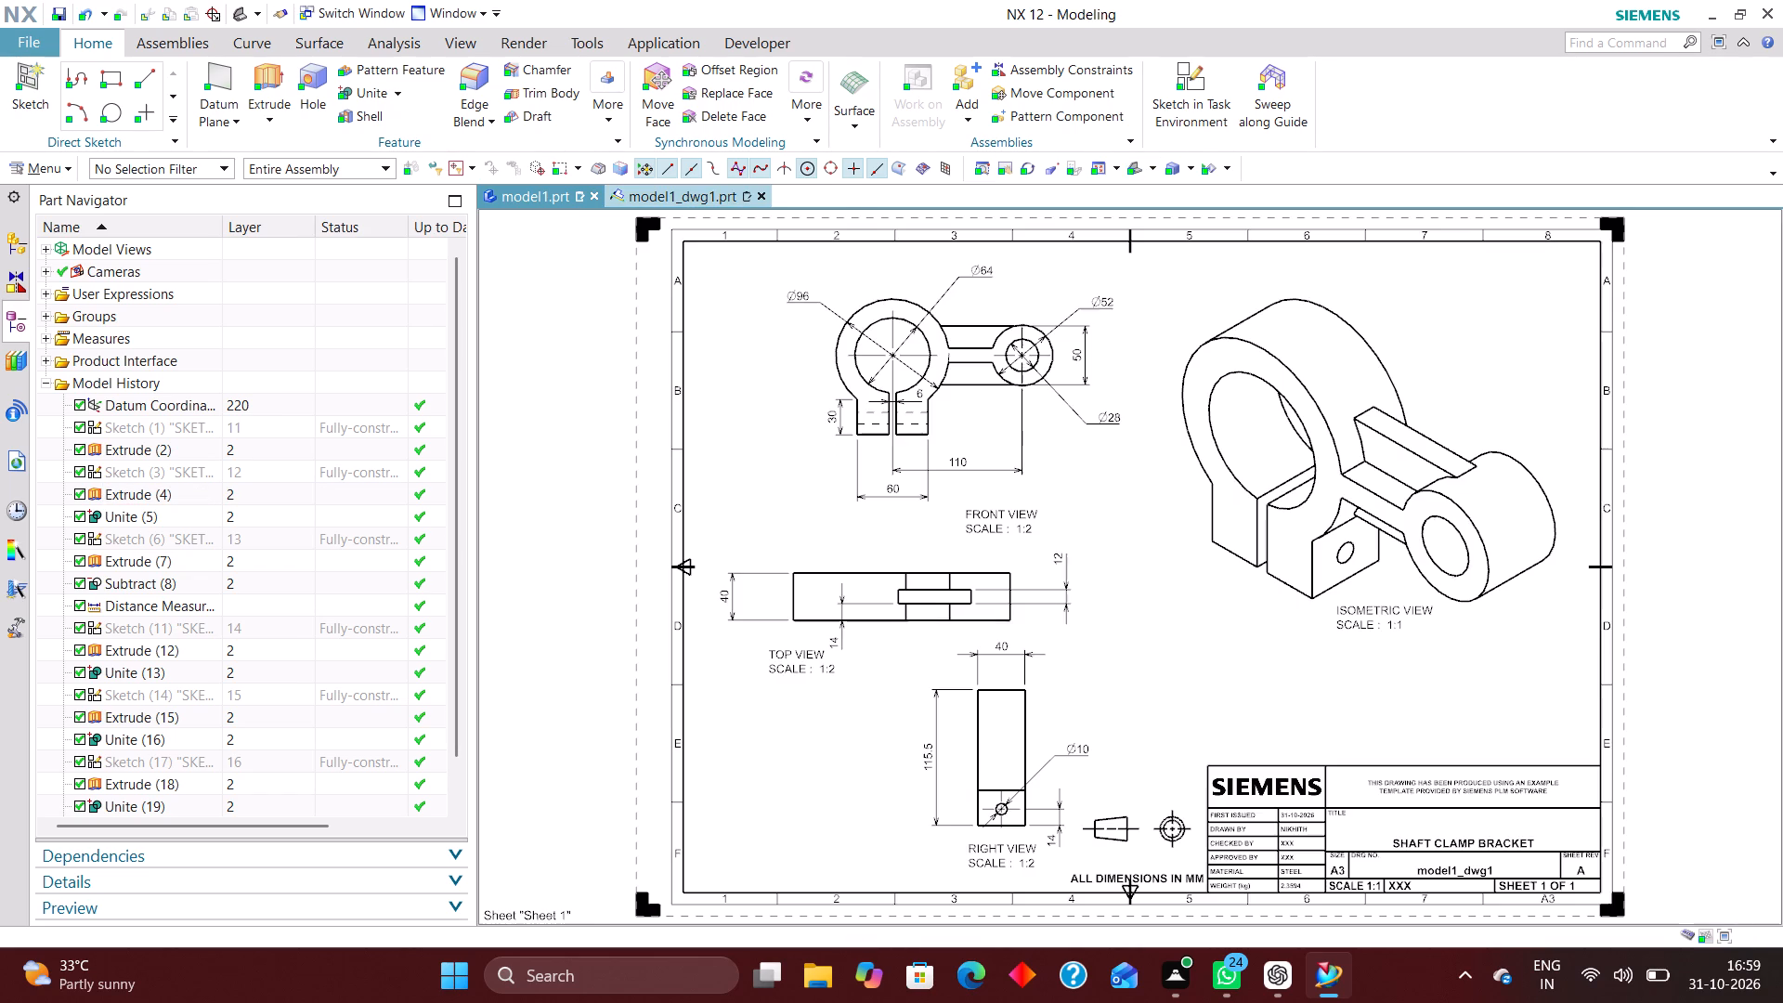